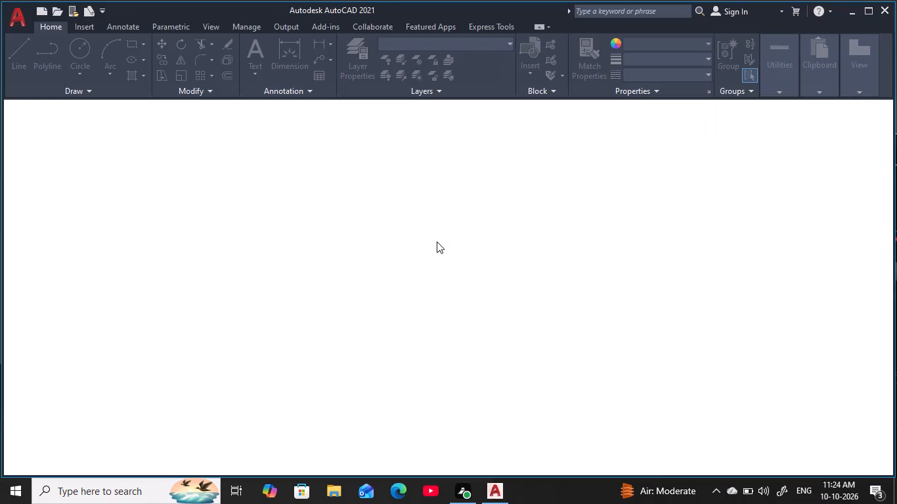
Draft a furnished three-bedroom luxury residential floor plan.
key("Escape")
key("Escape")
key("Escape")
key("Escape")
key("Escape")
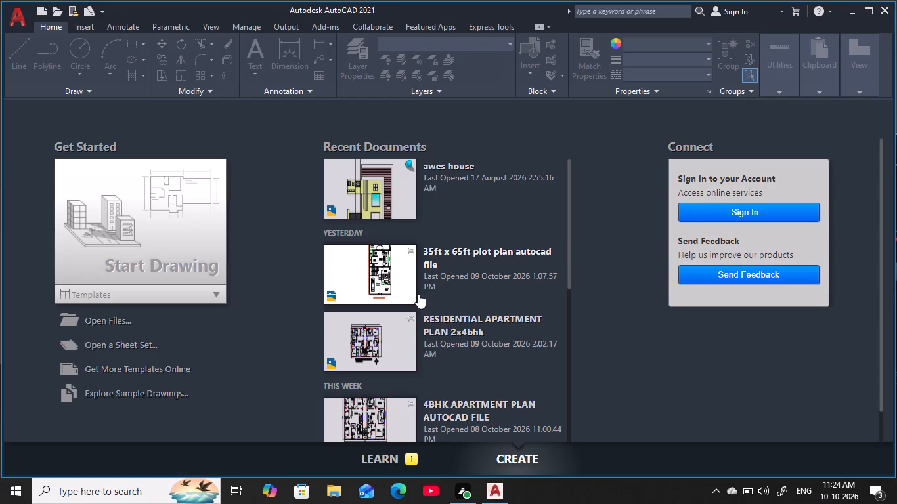
Start a new blank drawing.
left_click(221, 251)
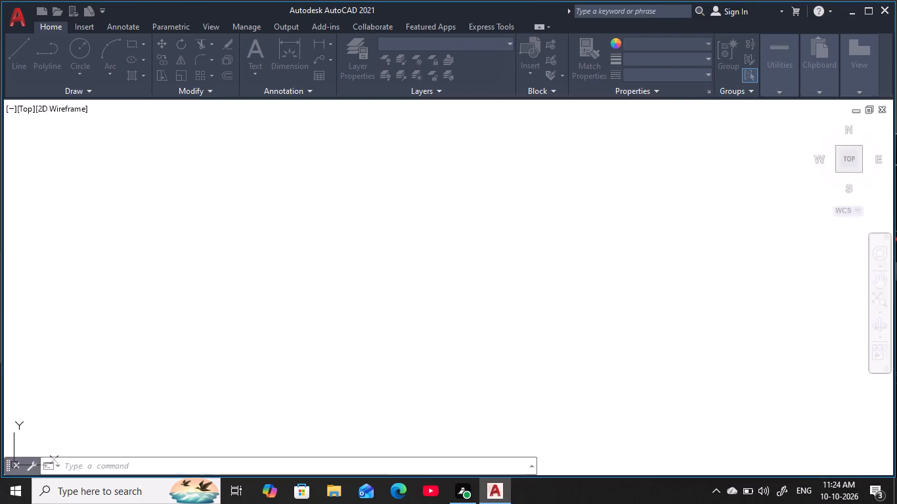
key("Escape")
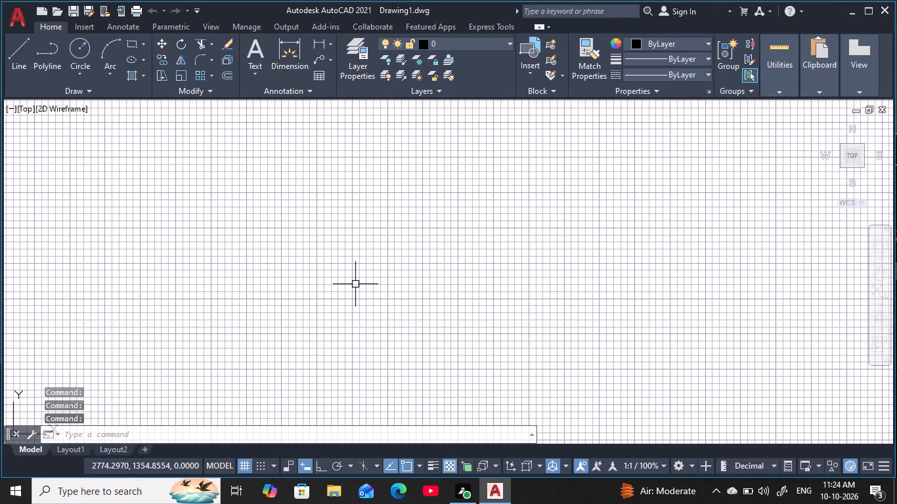
key("Escape")
key("Escape")
key("Escape")
key("Escape")
key("Escape")
key("Escape")
key("Escape")
key("Escape")
key("Escape")
key("Escape")
key("Escape")
key("Escape")
key("Escape")
key("Escape")
key("Escape")
key("Escape")
key("Escape")
key("Escape")
key("Escape")
key("Escape")
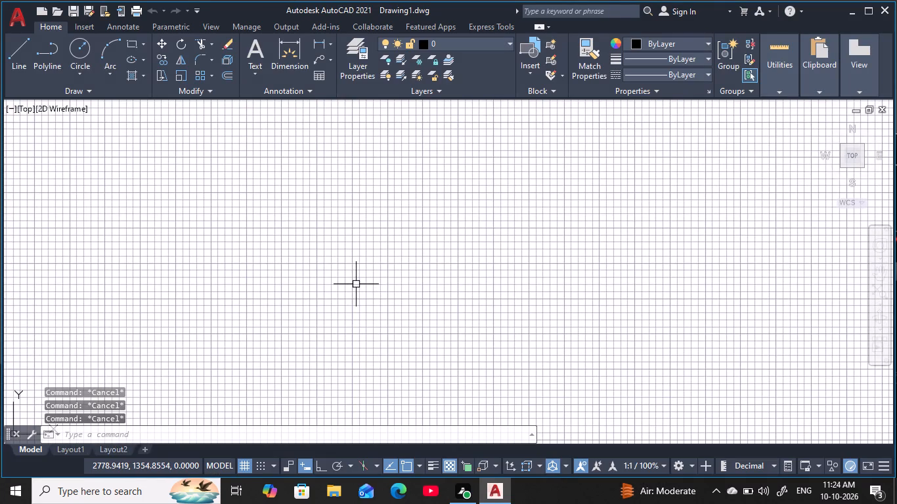
Enable maintaining a log file in the Open and Save options and apply the setting.
key("o")
key("p")
key("Return")
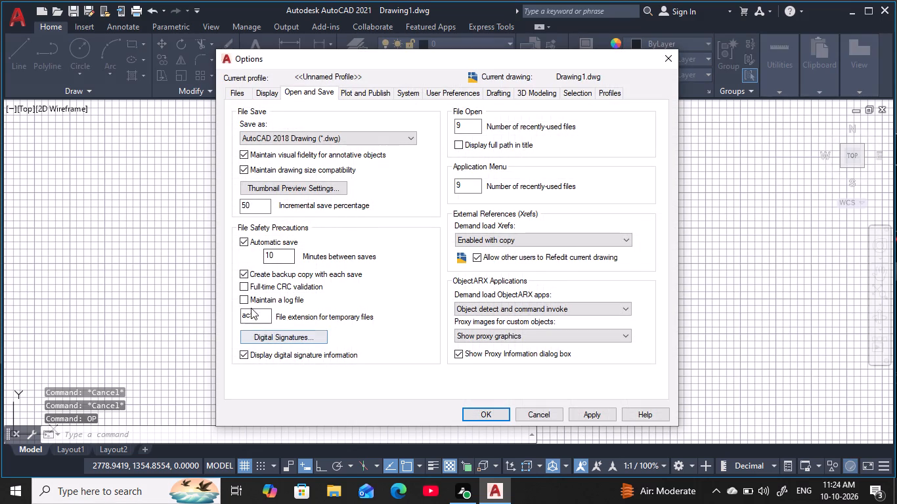
left_click(241, 299)
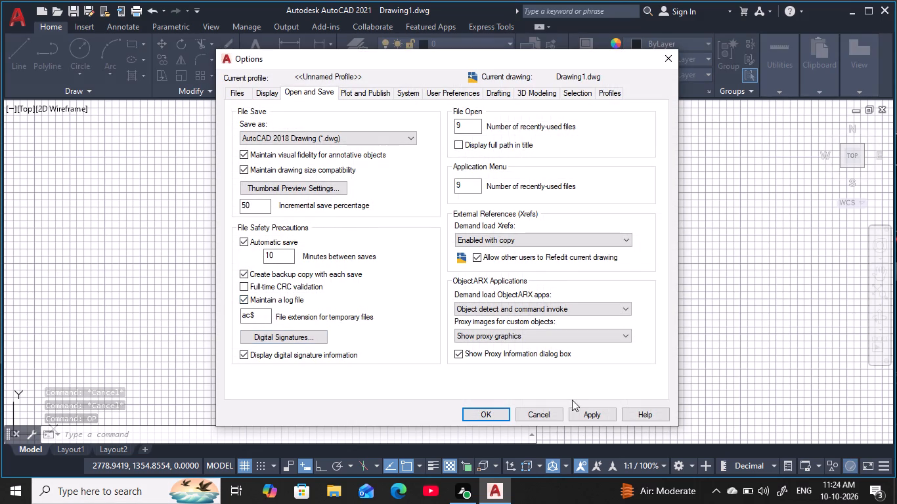
left_click(589, 419)
left_click(492, 409)
key("Escape")
key("Escape")
key("Escape")
key("Escape")
key("Escape")
key("Escape")
key("Escape")
key("Escape")
key("Escape")
key("Escape")
key("Escape")
key("Escape")
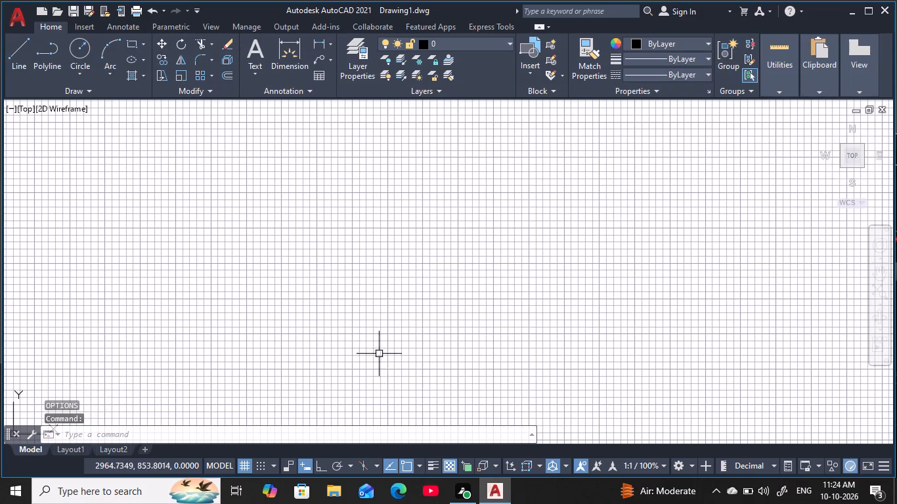
Turn on command logging with LOGFILEON.
type("lo")
key("g")
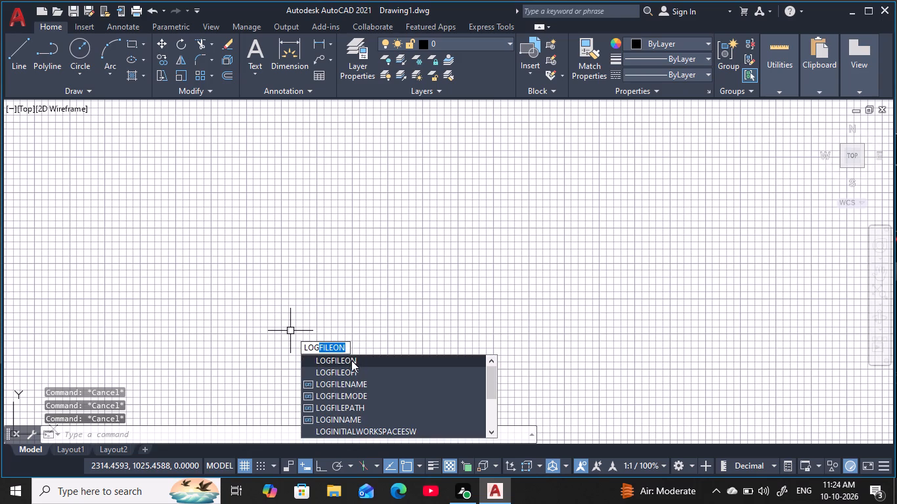
left_click(352, 361)
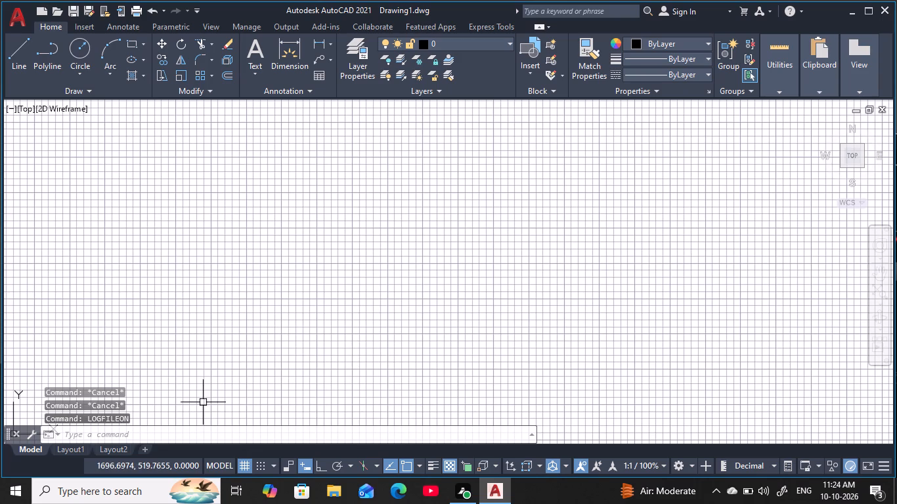
key("Escape")
key("Escape")
key("Escape")
key("Escape")
key("Escape")
key("Escape")
key("Escape")
key("Escape")
key("Escape")
key("Escape")
key("Escape")
key("Escape")
key("Escape")
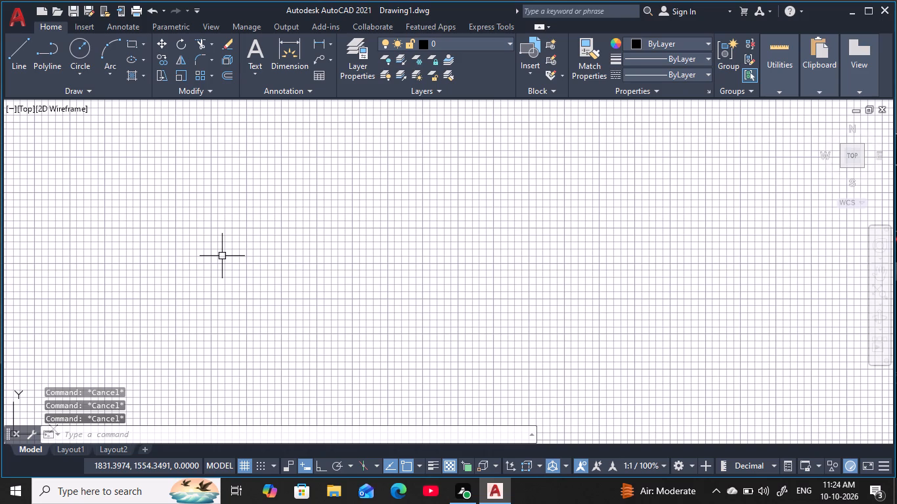
Turn off the drawing grid.
key("F7")
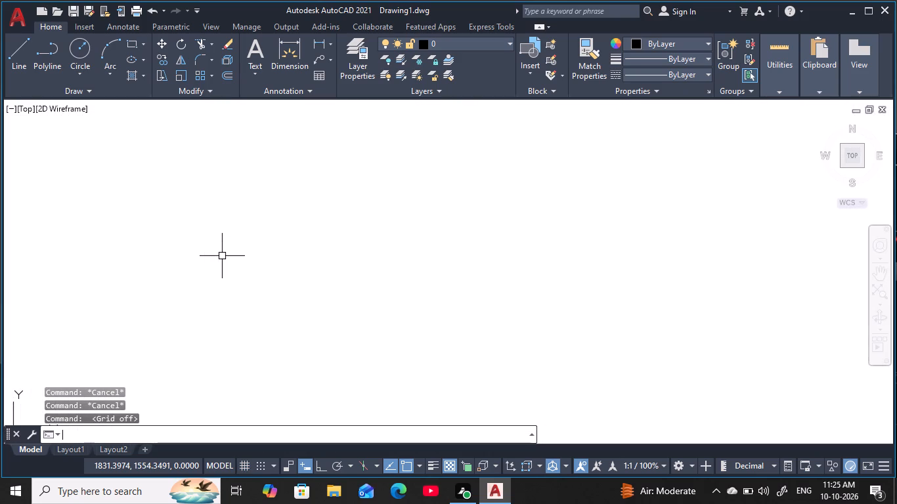
key("Escape")
key("Escape")
key("Escape")
key("Escape")
key("Escape")
key("Escape")
key("Escape")
key("Escape")
key("Escape")
key("Escape")
key("Escape")
key("Escape")
key("Escape")
Configure the drawing units to Engineering length with 0'-0" precision and an insertion scale in inches.
key("u")
key("n")
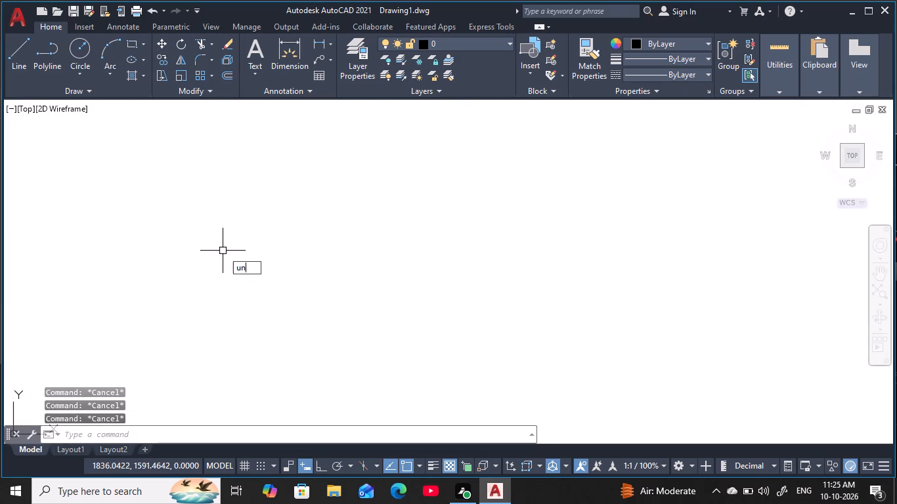
key("space")
key("space")
left_click(397, 153)
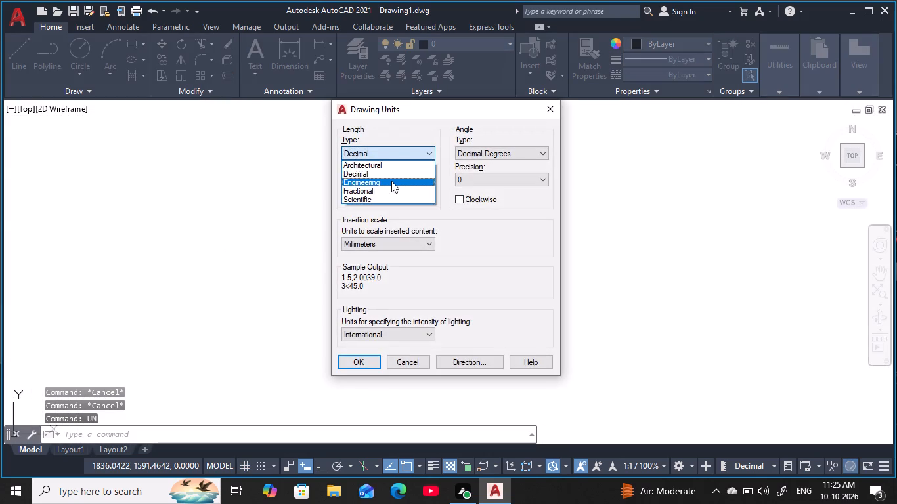
left_click(391, 181)
left_click(391, 187)
left_click(391, 180)
left_click(377, 188)
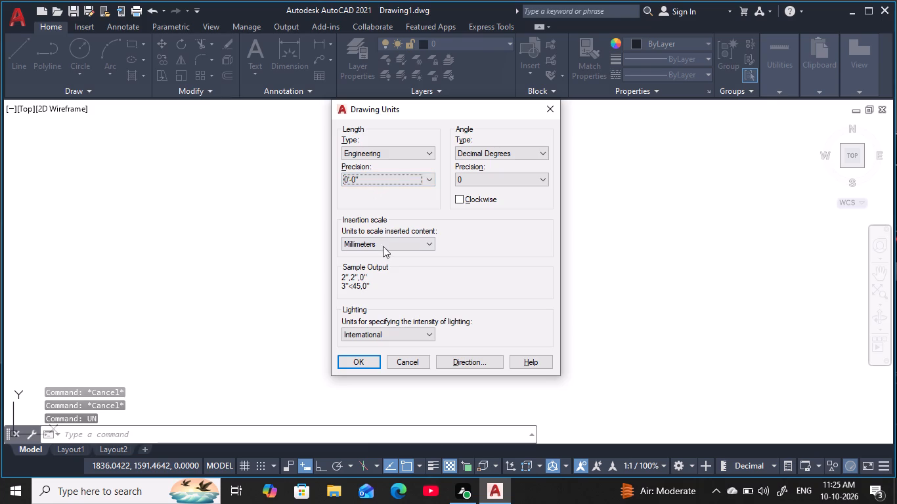
left_click(383, 251)
left_click(385, 247)
left_click(372, 260)
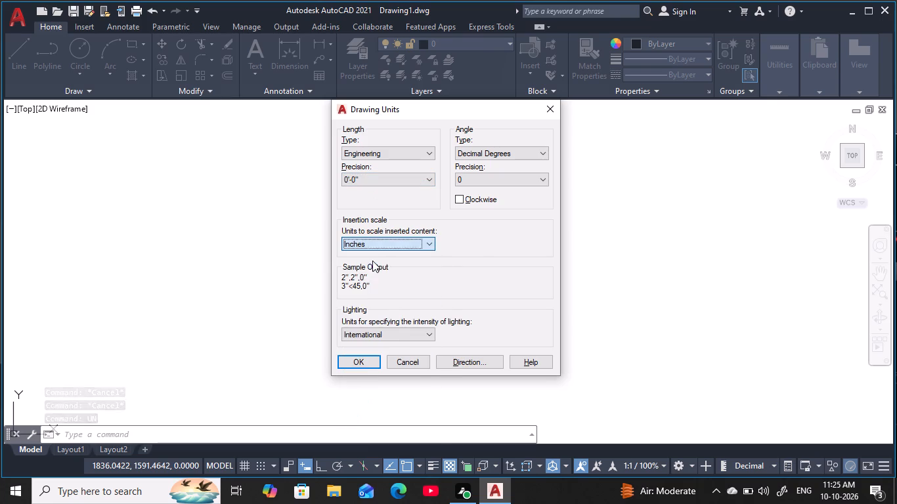
left_click(370, 360)
key("Escape")
key("Escape")
key("Escape")
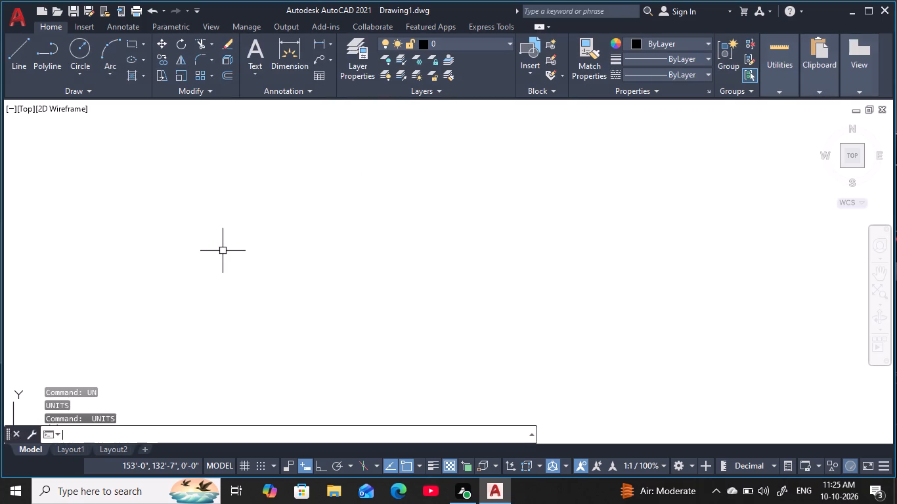
key("Escape")
key("Escape")
key("Escape")
key("Escape")
Modify the ISO-25 dimension style's primary units to Engineering format with 0'-0" precision.
type("d")
key("space")
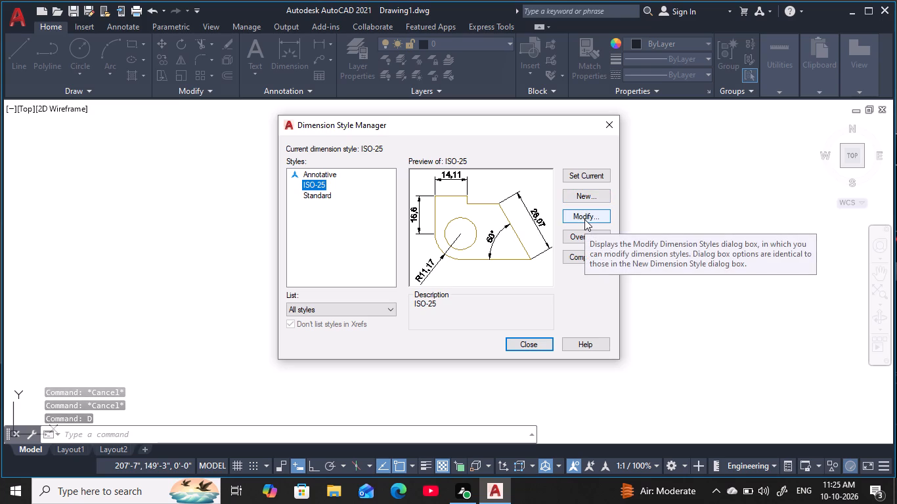
left_click(584, 219)
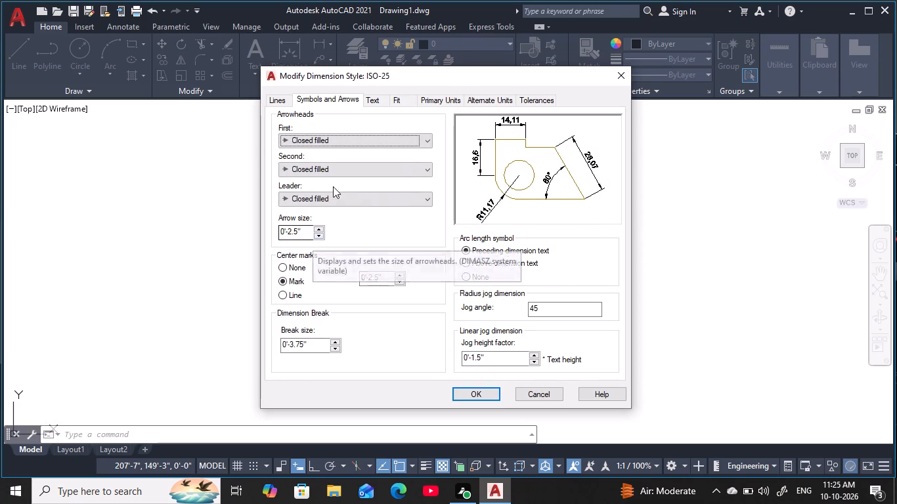
left_click(453, 101)
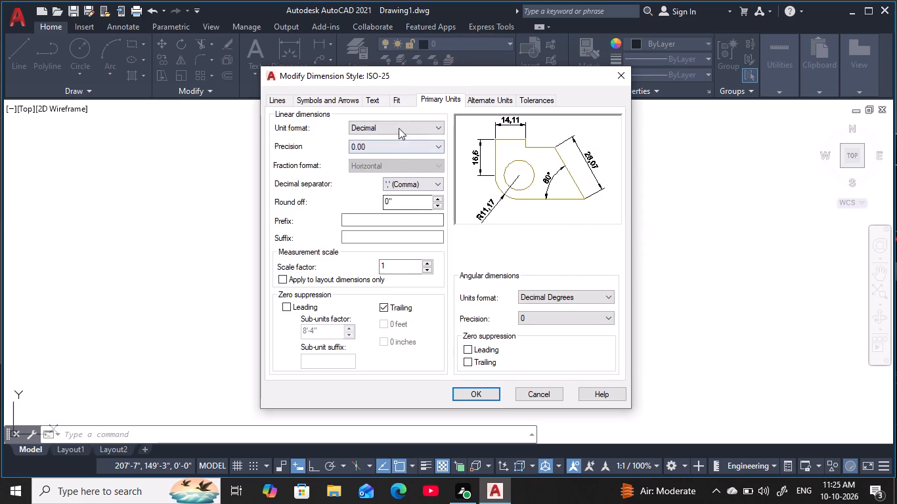
left_click(399, 125)
left_click(384, 156)
left_click(386, 152)
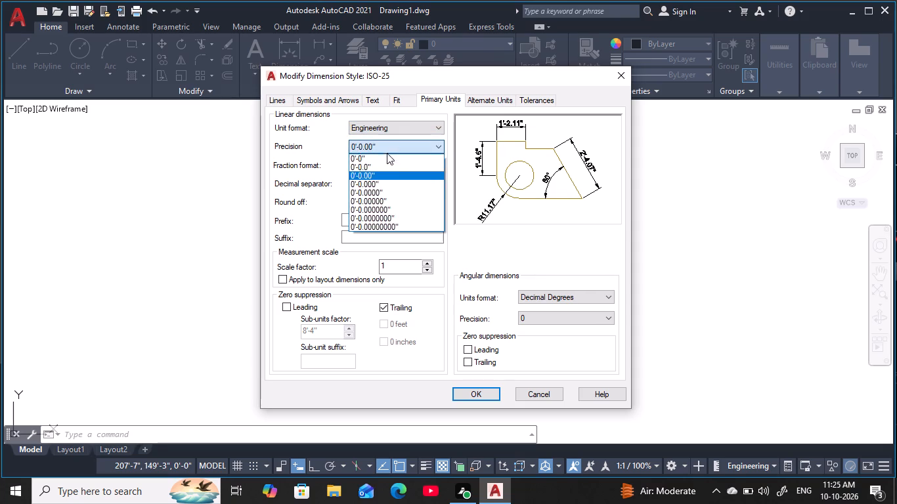
left_click(384, 161)
left_click(390, 147)
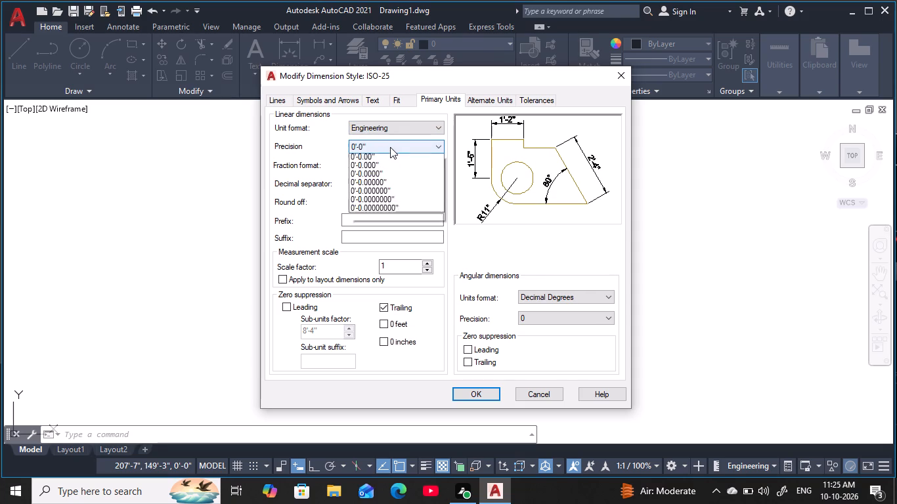
left_click(382, 156)
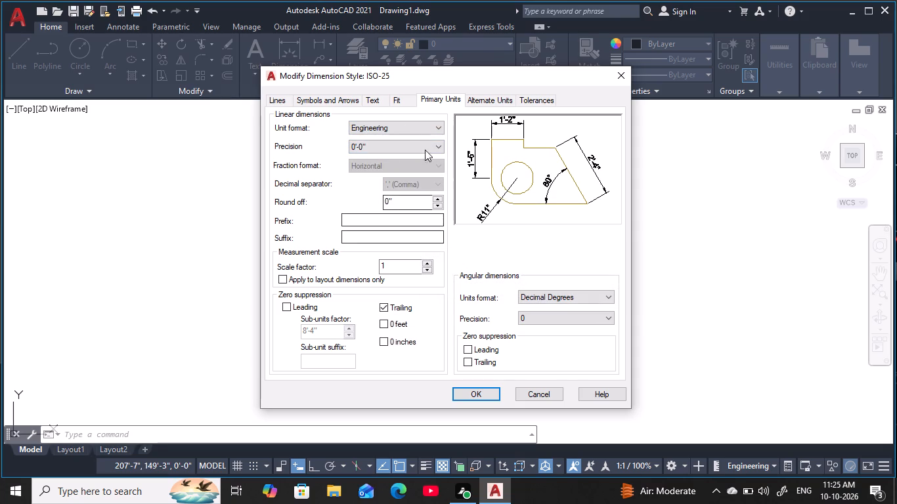
Set the ISO-25 dimension style's text height to 9.
left_click(385, 103)
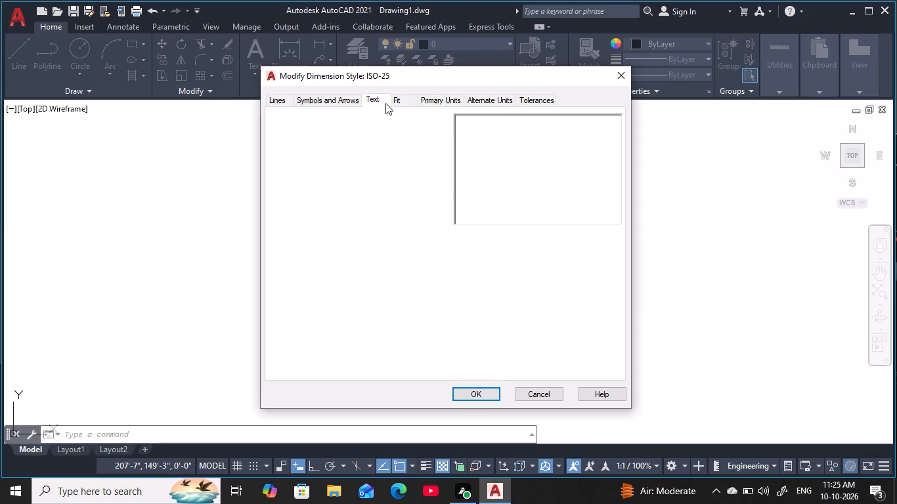
left_click_drag(420, 191, 350, 188)
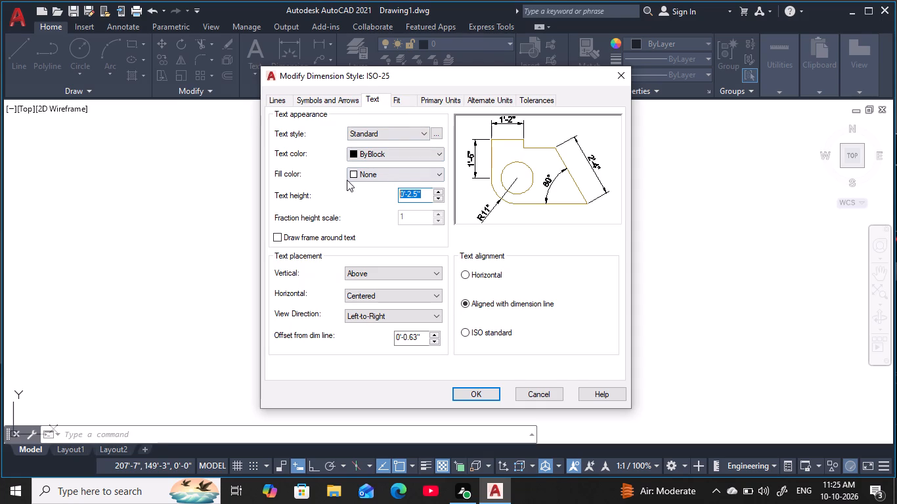
key("BackSpace")
key("9")
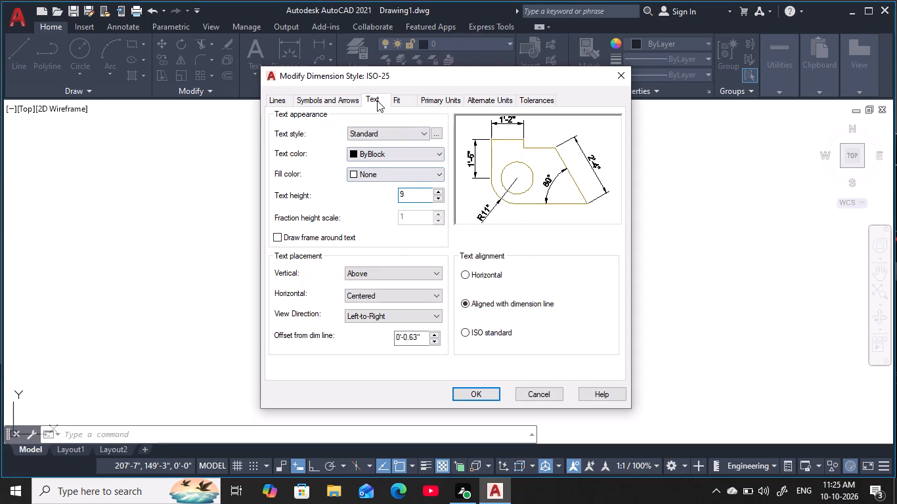
Set the ISO-25 dimension style's arrow size to 4.5 and accept the style changes.
left_click(345, 102)
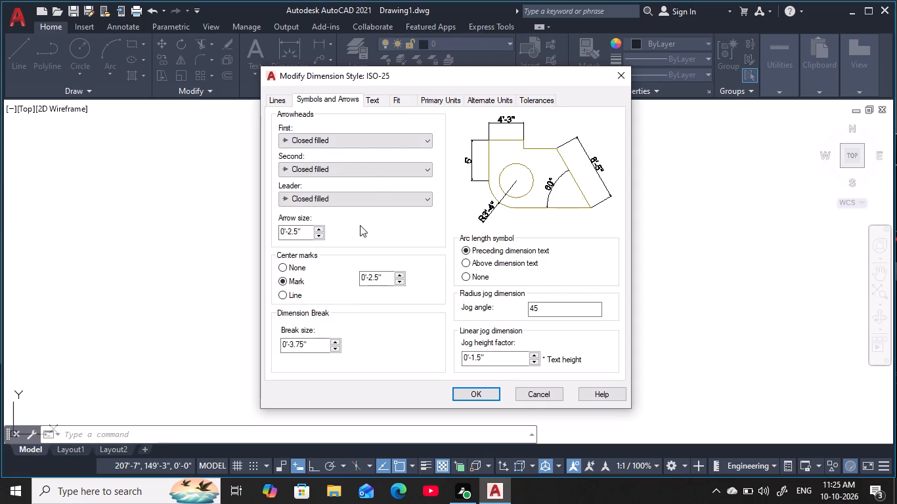
left_click_drag(307, 233, 249, 241)
key("4")
type(".5")
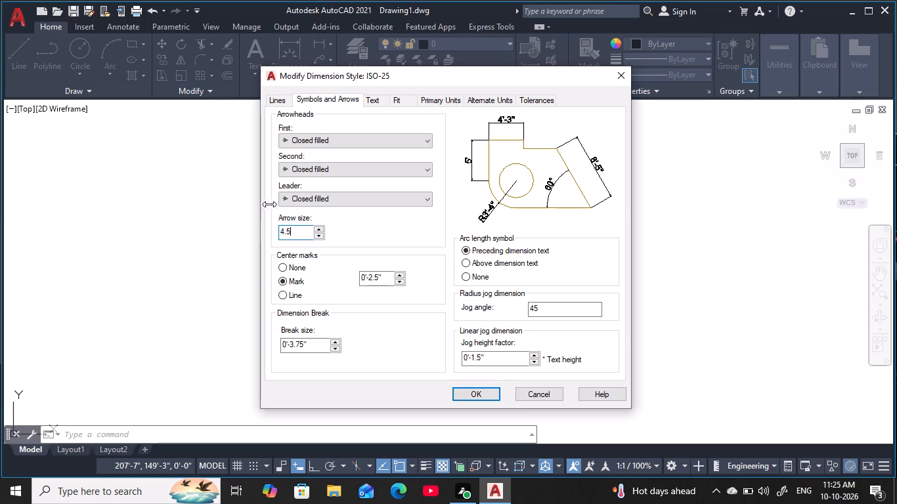
left_click(485, 391)
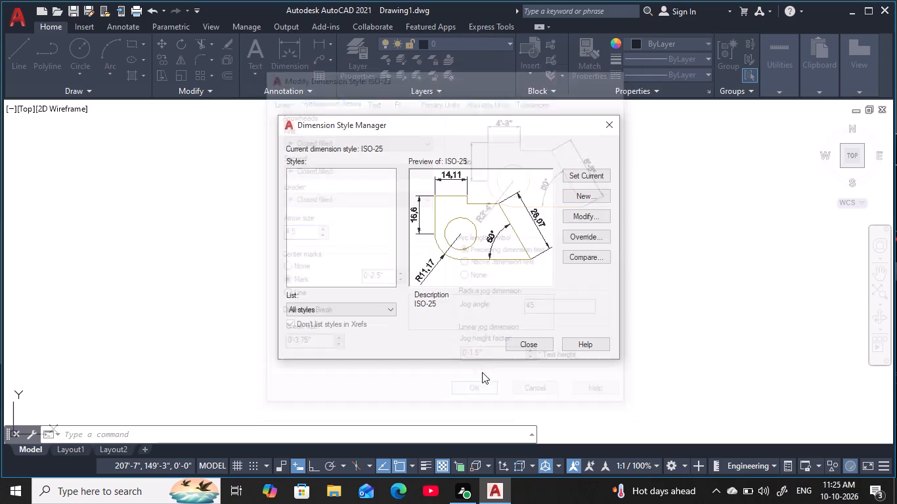
Set ISO-25 as the current dimension style and close the Dimension Style Manager.
left_click(582, 174)
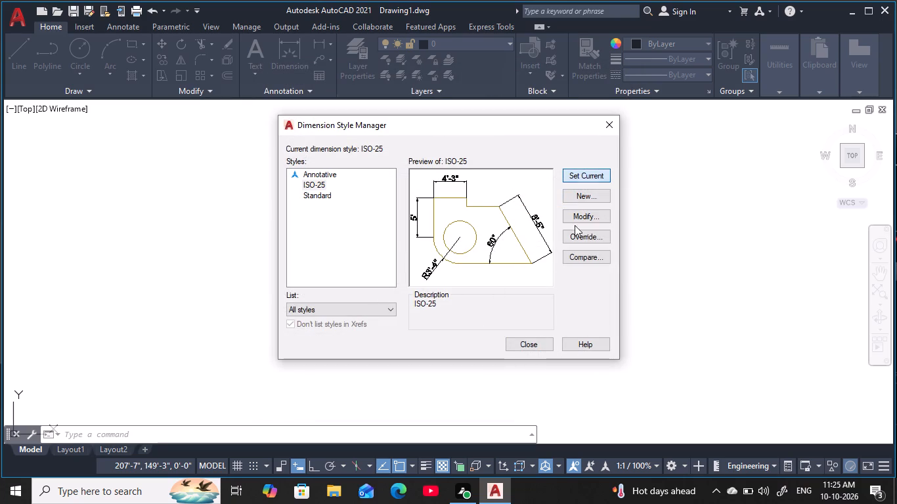
left_click(533, 345)
key("Escape")
key("Escape")
key("Escape")
key("Escape")
key("Escape")
key("Escape")
key("Escape")
key("Escape")
key("Escape")
key("Escape")
key("Escape")
key("Escape")
key("Escape")
key("Escape")
key("Escape")
key("Escape")
key("Escape")
key("Escape")
key("Escape")
key("Escape")
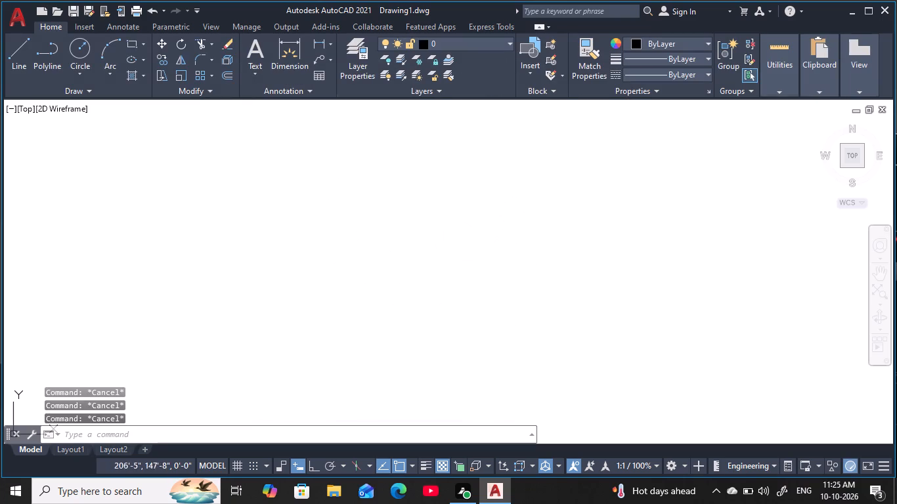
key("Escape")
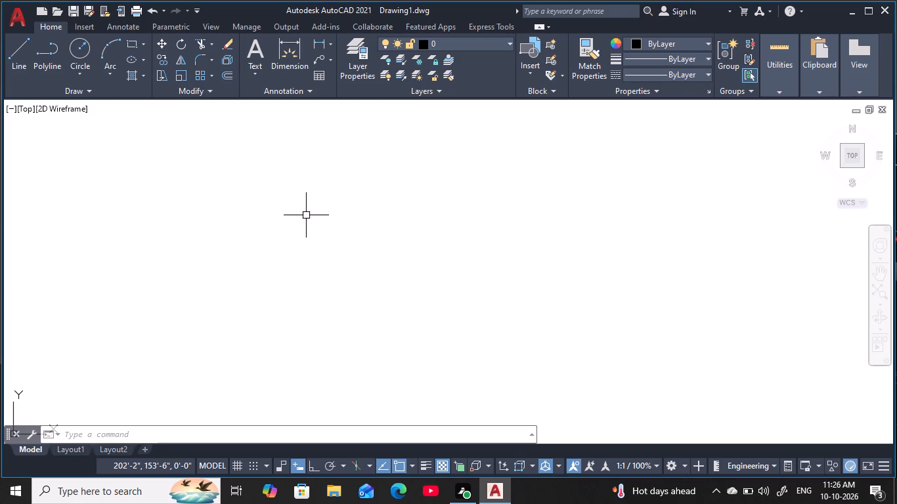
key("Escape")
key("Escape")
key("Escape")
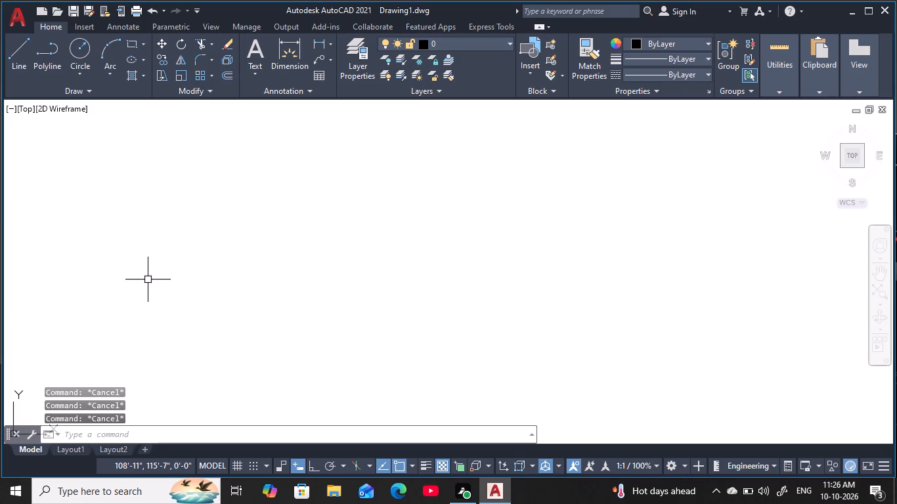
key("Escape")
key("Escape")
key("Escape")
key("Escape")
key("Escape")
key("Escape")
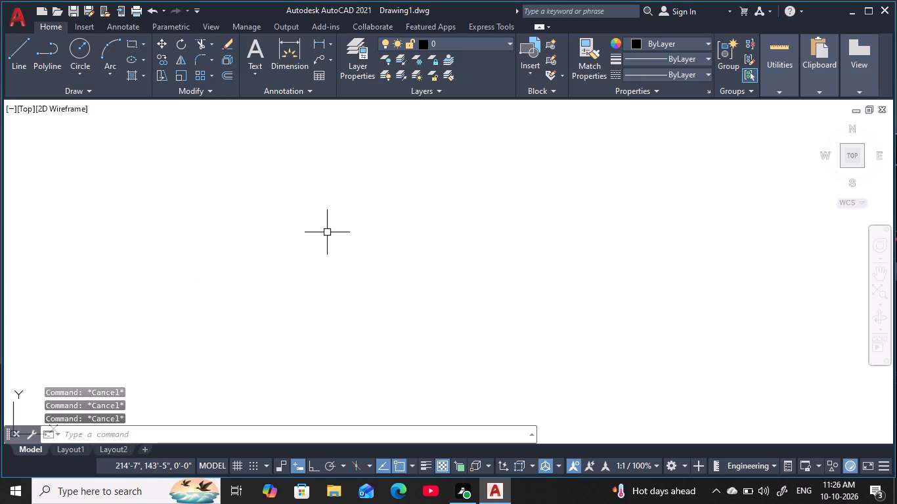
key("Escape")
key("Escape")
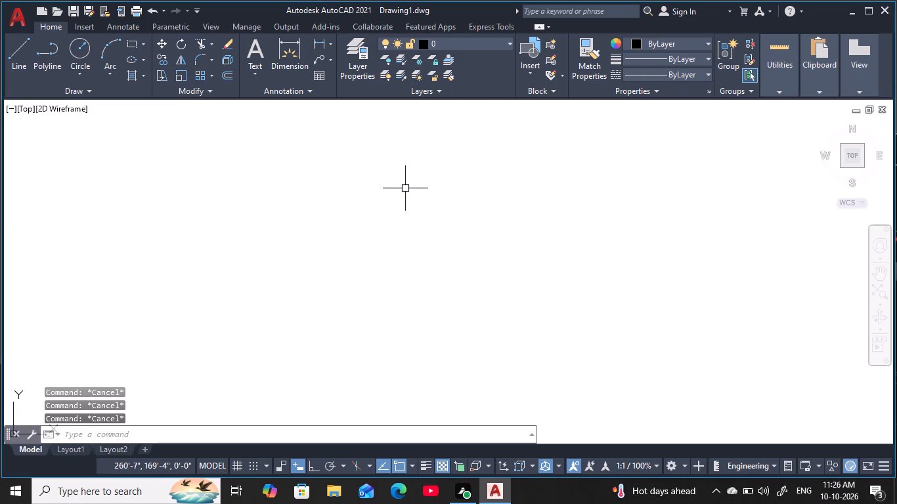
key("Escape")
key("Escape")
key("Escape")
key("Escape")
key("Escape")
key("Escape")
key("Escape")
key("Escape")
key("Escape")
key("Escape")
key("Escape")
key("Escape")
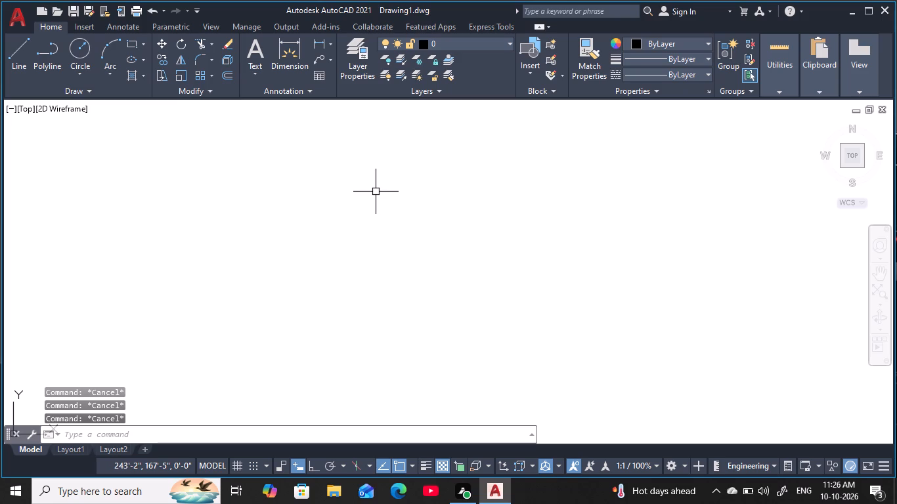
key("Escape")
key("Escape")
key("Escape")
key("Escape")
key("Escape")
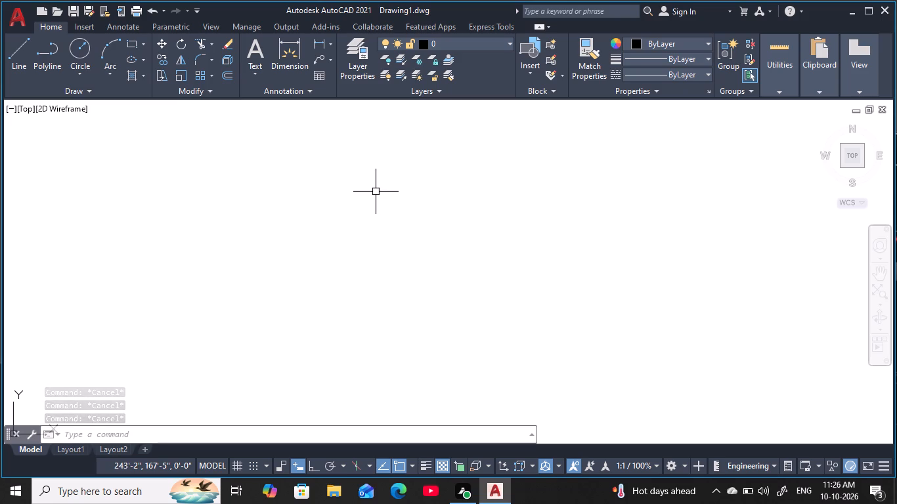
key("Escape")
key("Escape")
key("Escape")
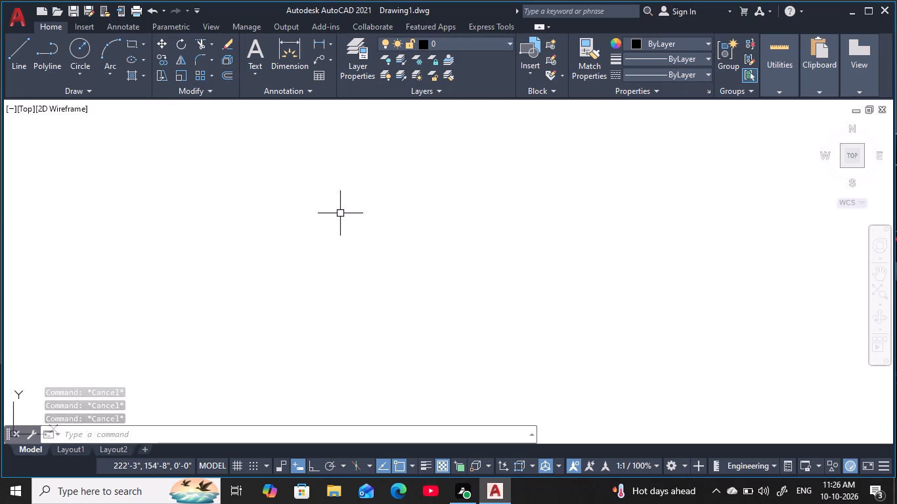
Turn on Ortho mode and draw one long vertical line in the empty drawing area.
type("l")
key("space")
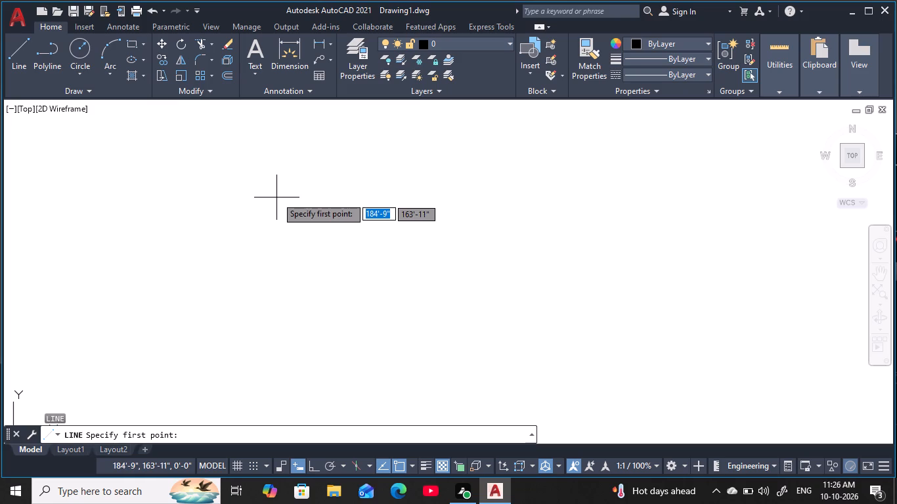
left_click(297, 161)
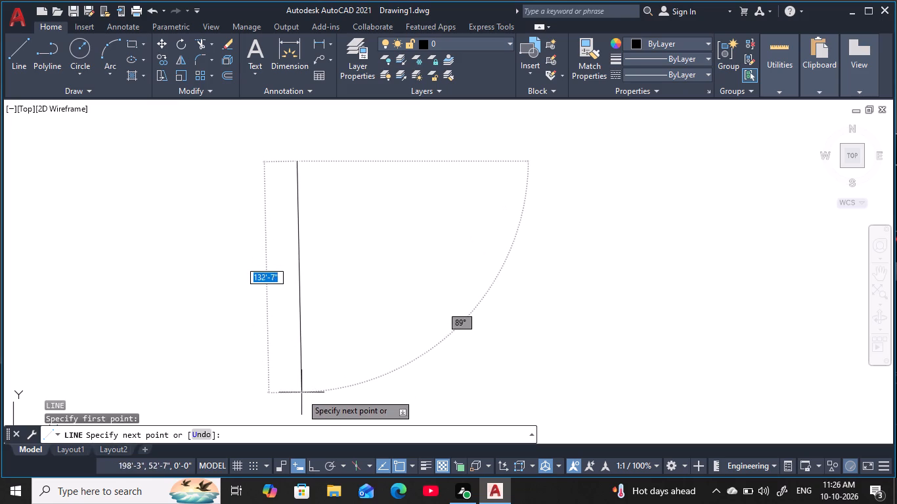
key("F8")
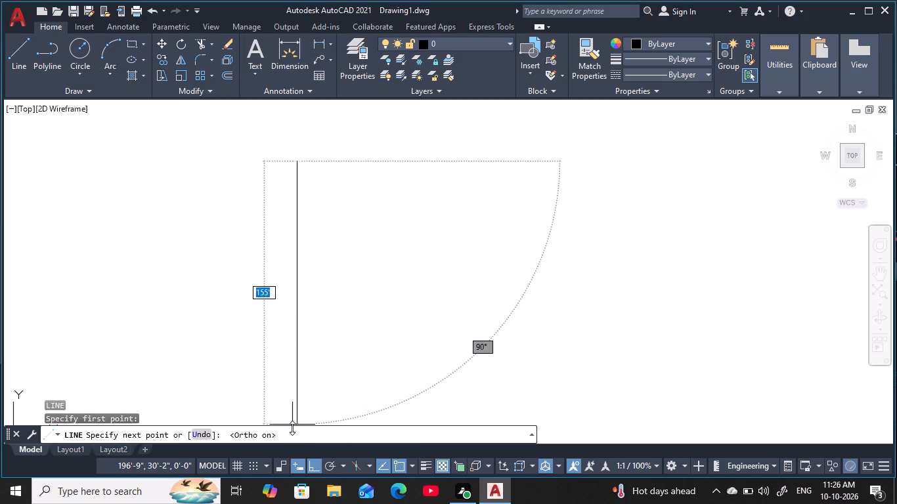
scroll(294, 428, "down", 2)
left_click(295, 427)
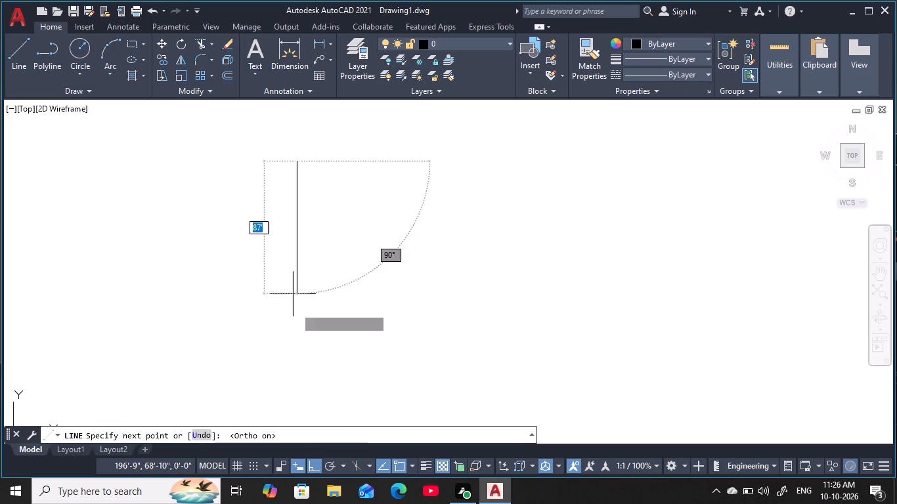
middle_click_drag(310, 386, 313, 299)
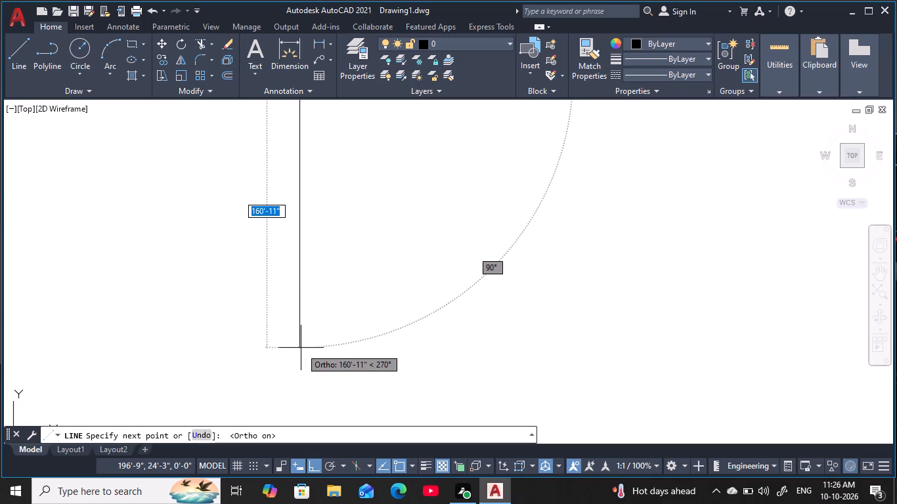
left_click(307, 411)
key("Escape")
key("Escape")
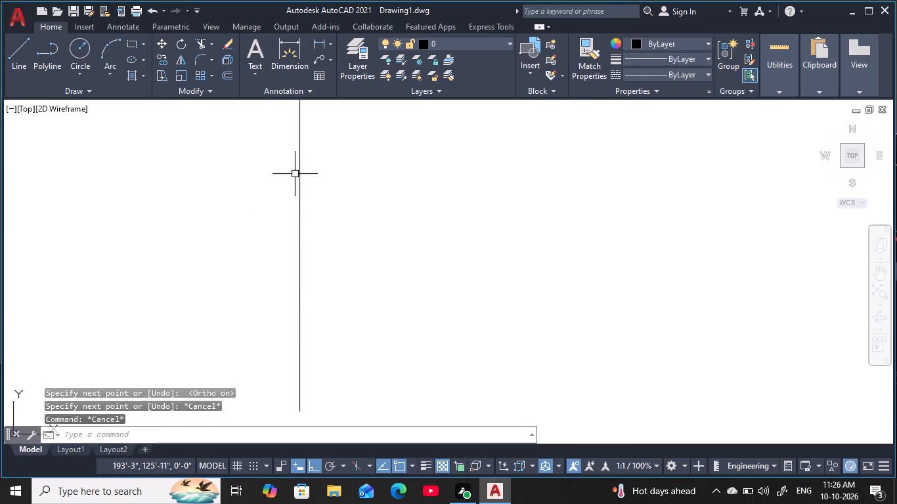
key("Escape")
Offset the vertical line 45' to its right side to create a parallel second line.
scroll(297, 173, "down", 2)
middle_click_drag(309, 169, 301, 254)
scroll(297, 242, "up", 3)
middle_click_drag(297, 244, 331, 240)
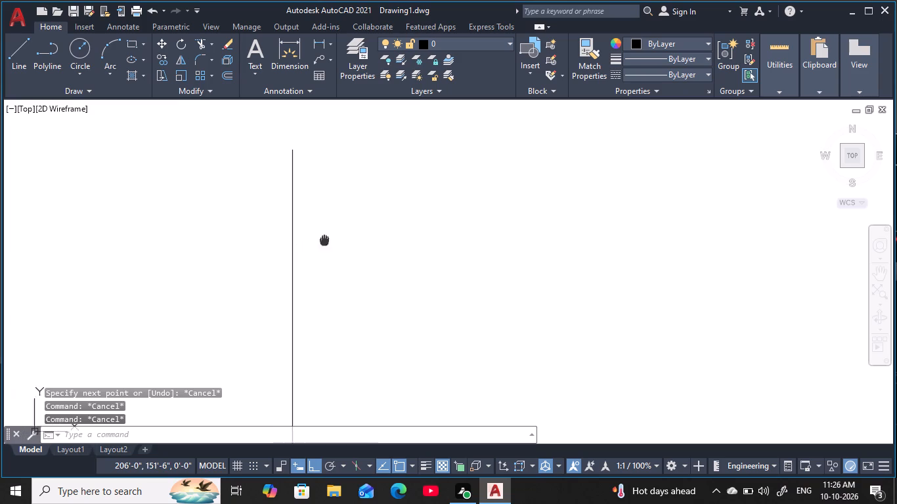
middle_click_drag(331, 240, 358, 235)
scroll(343, 242, "up", 1)
middle_click_drag(341, 242, 332, 268)
scroll(332, 270, "down", 1)
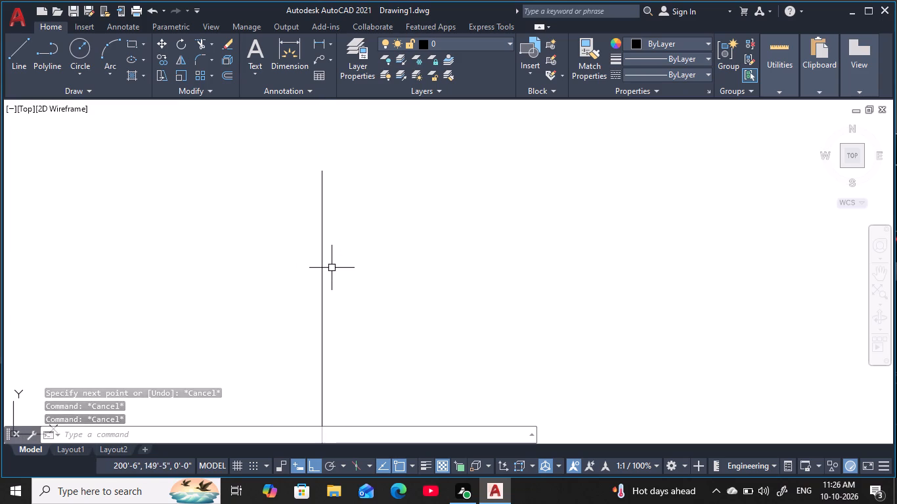
key("Escape")
key("Escape")
key("Escape")
key("Escape")
middle_click_drag(333, 265, 323, 254)
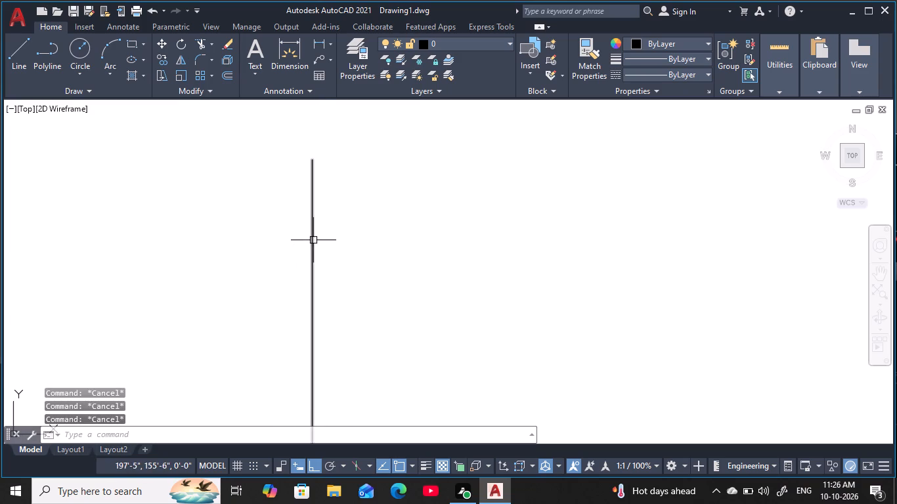
key("Escape")
key("Escape")
key("o")
key("space")
key("4")
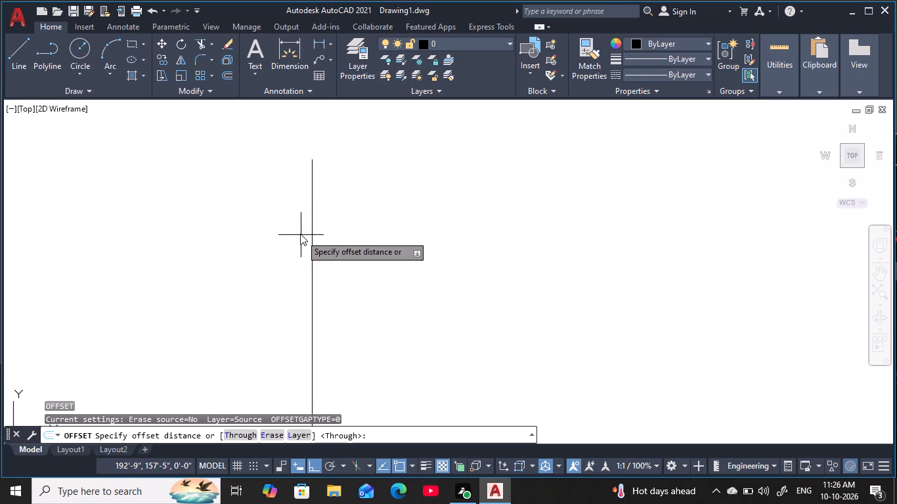
key("5")
key("apostrophe")
key("space")
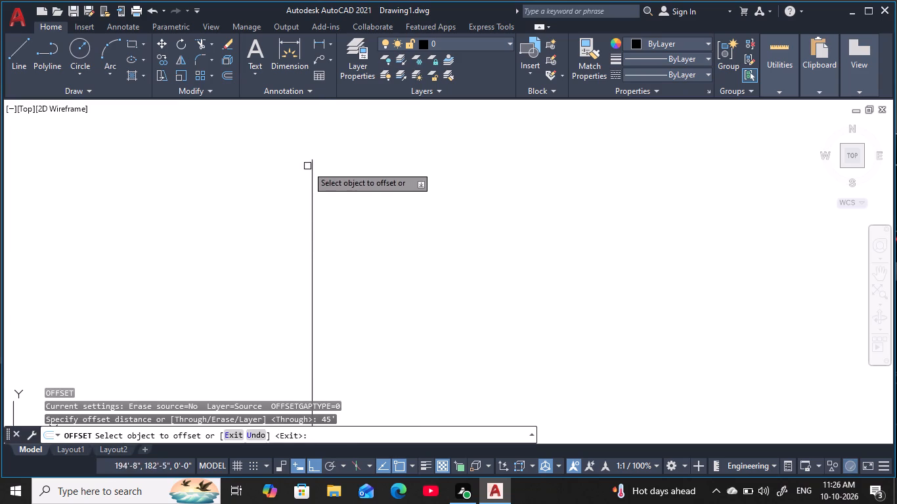
left_click(313, 205)
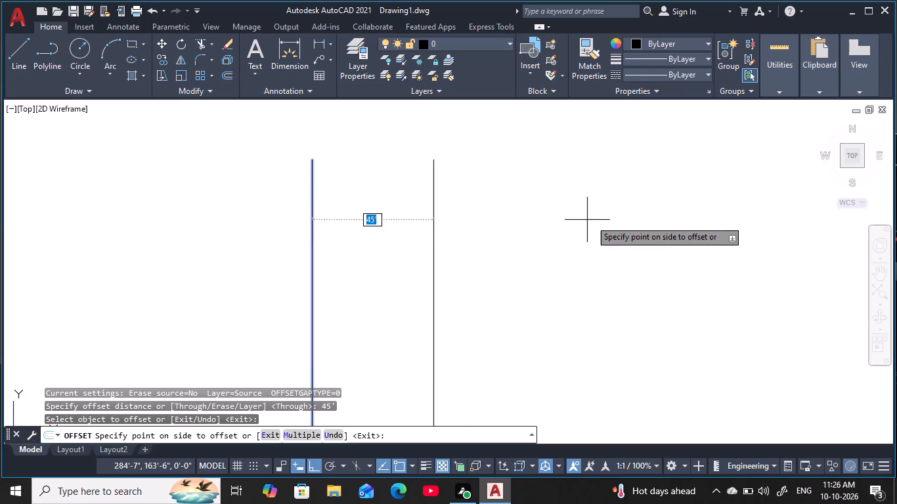
left_click(607, 220)
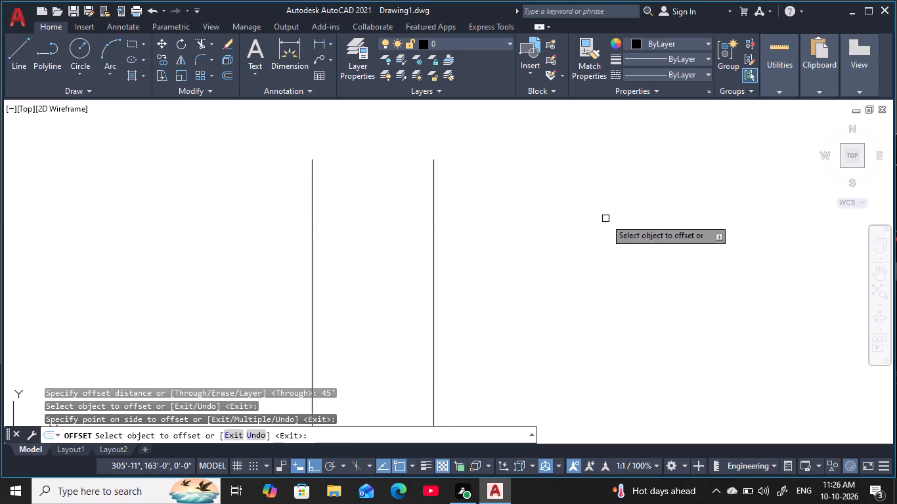
key("Escape")
key("Escape")
key("Escape")
key("Escape")
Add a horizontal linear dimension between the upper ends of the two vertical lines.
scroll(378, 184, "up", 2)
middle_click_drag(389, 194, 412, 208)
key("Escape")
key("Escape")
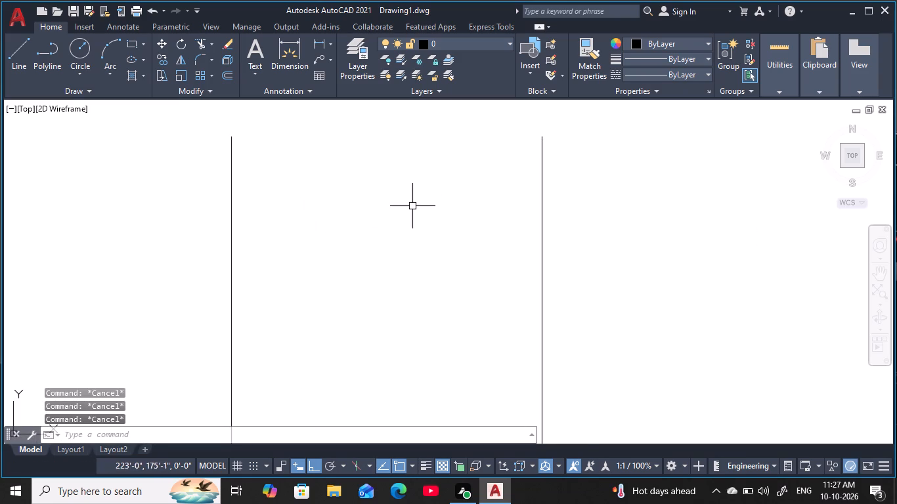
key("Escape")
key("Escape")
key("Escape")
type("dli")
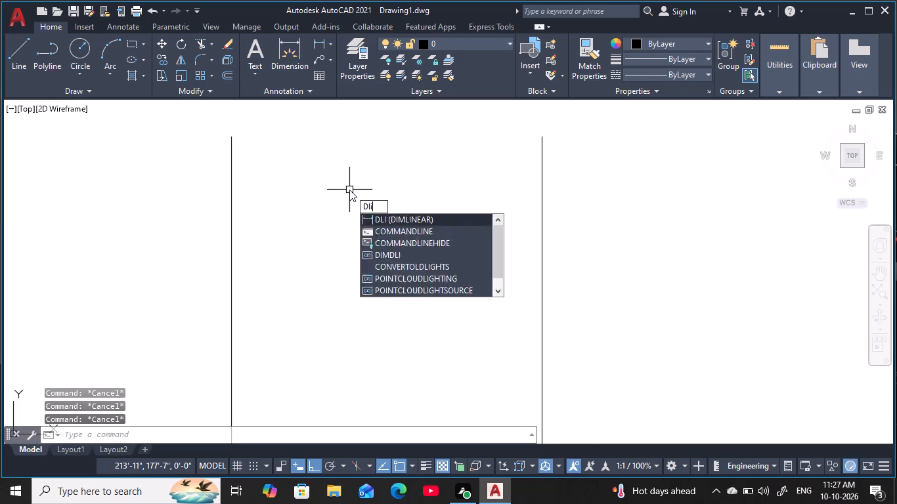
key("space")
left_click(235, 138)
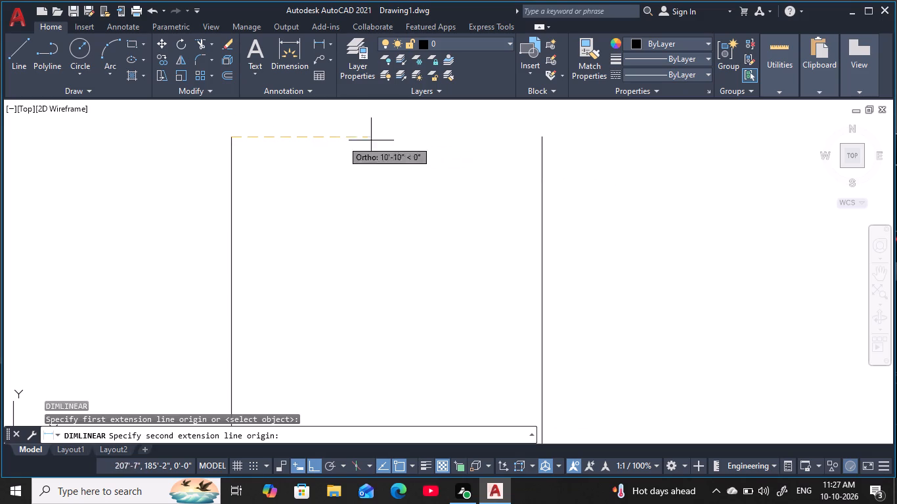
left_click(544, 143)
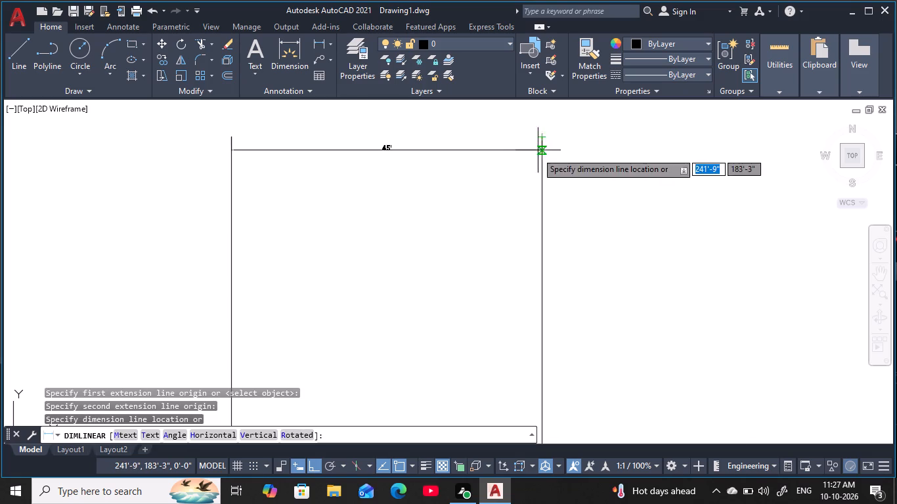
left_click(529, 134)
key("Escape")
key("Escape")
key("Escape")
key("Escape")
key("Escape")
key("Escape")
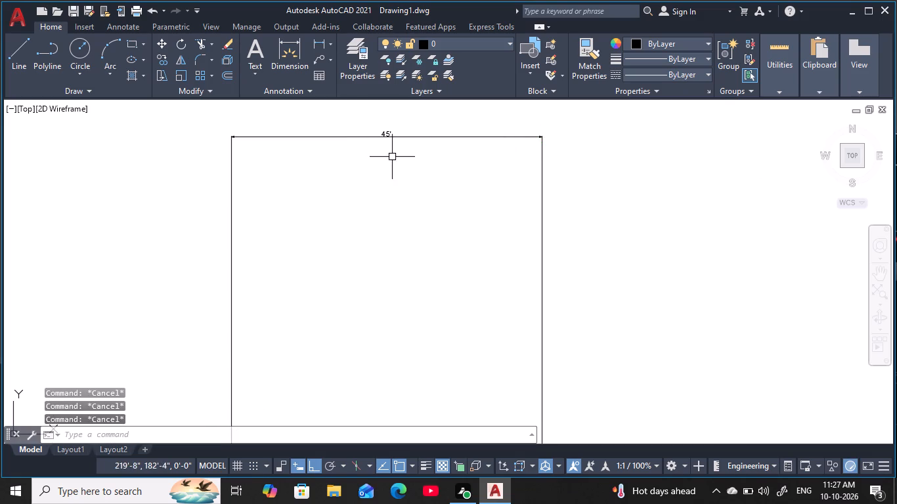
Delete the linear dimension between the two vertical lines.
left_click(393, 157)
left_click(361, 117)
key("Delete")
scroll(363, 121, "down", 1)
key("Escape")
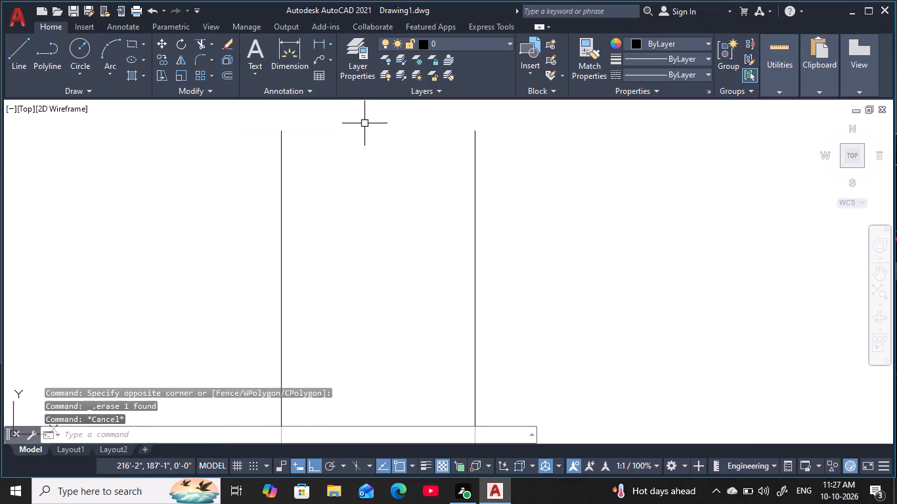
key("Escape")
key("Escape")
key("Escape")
Draw a horizontal line connecting the upper endpoints of the two vertical lines.
middle_click(364, 136)
scroll(364, 136, "up", 1)
key("Escape")
key("Escape")
type("l")
key("space")
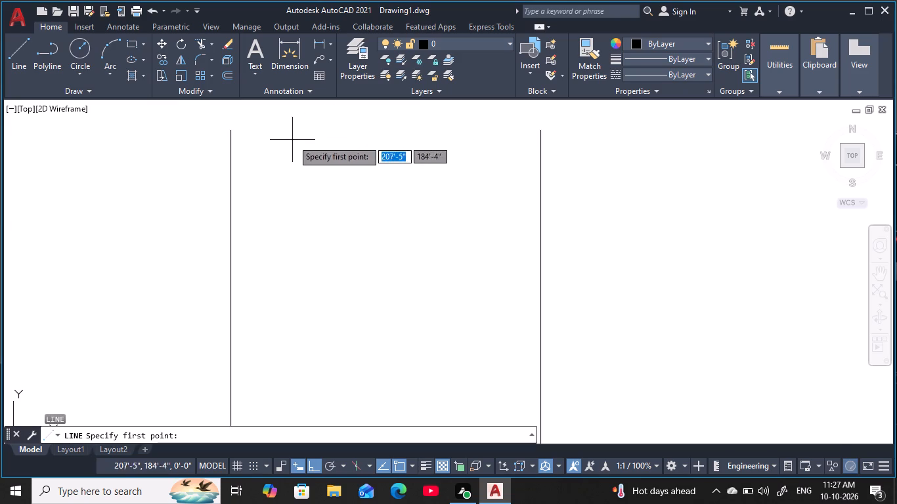
left_click(229, 131)
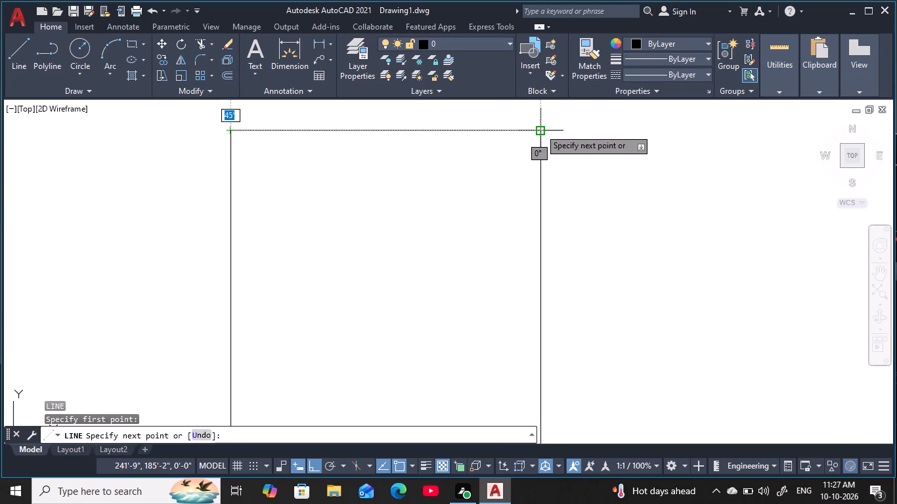
left_click(542, 131)
key("Escape")
key("Escape")
key("Escape")
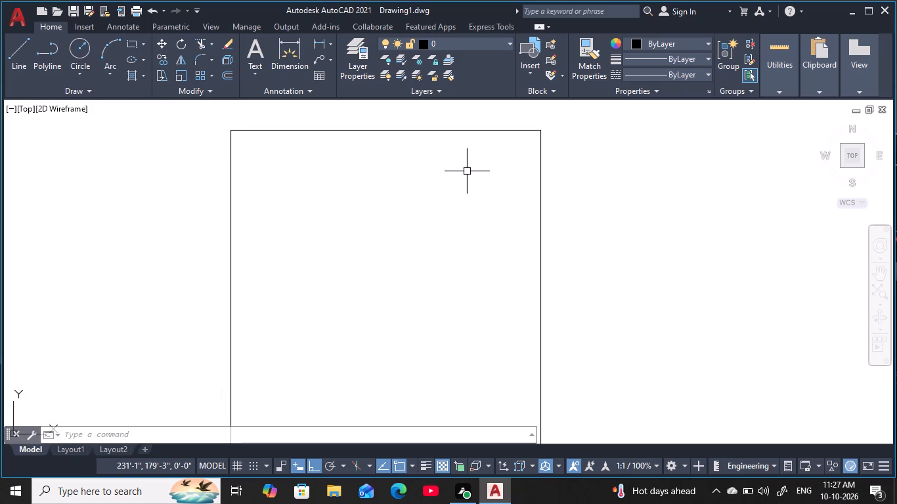
key("Escape")
key("Escape")
key("Escape")
key("Escape")
key("Escape")
key("Escape")
Offset the left vertical line 7' inward, toward the right vertical line.
middle_click_drag(442, 167, 456, 181)
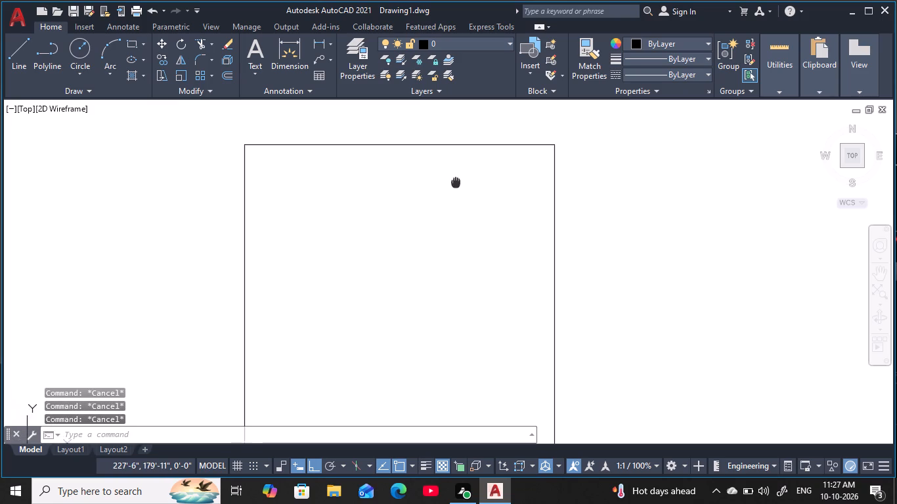
scroll(453, 177, "up", 1)
key("Escape")
key("o")
key("space")
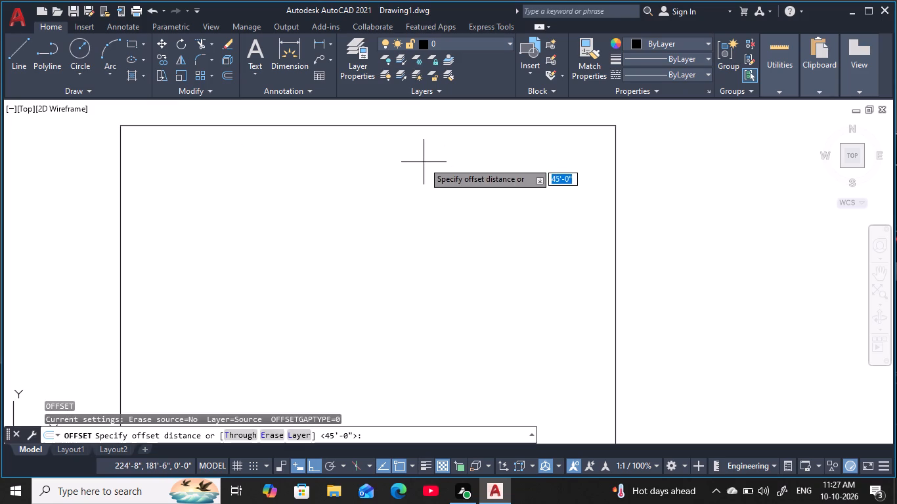
key("7")
type("'")
key("space")
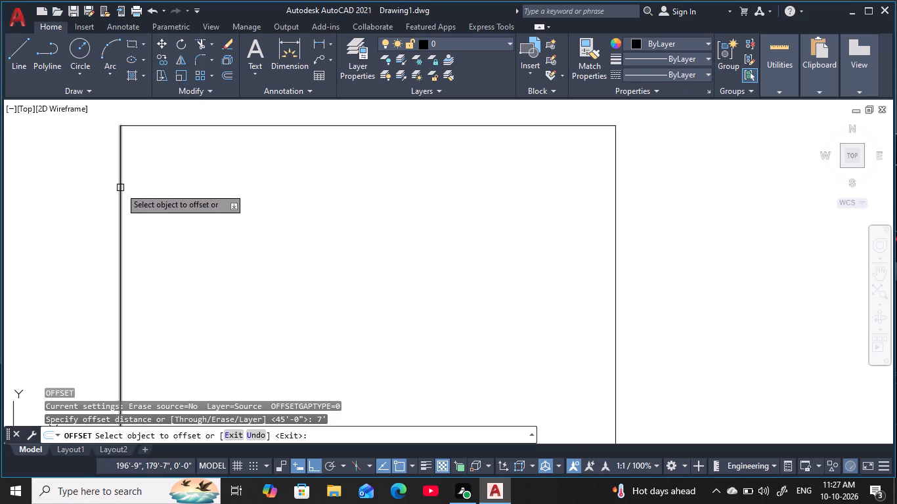
left_click(120, 188)
left_click(259, 176)
key("Escape")
key("Escape")
key("Escape")
key("Escape")
key("Escape")
key("Escape")
Offset the inner vertical line 5" to its right to form the first double-line wall.
type("o")
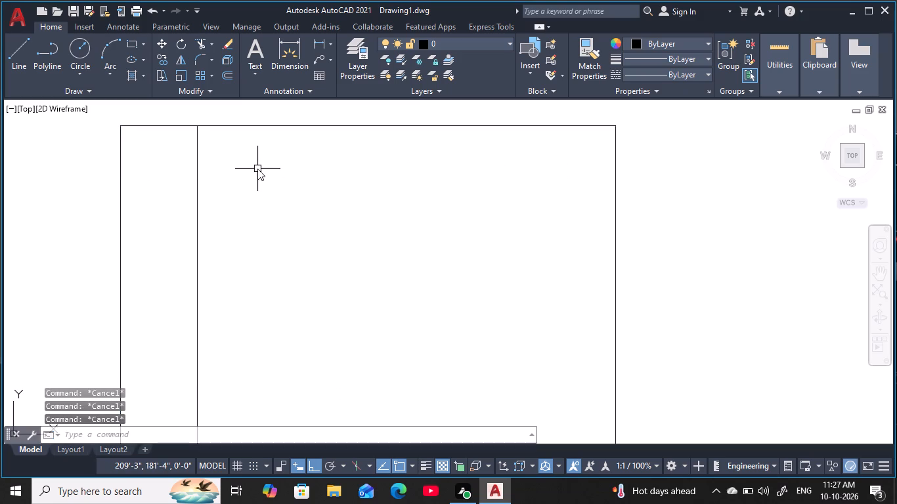
key("space")
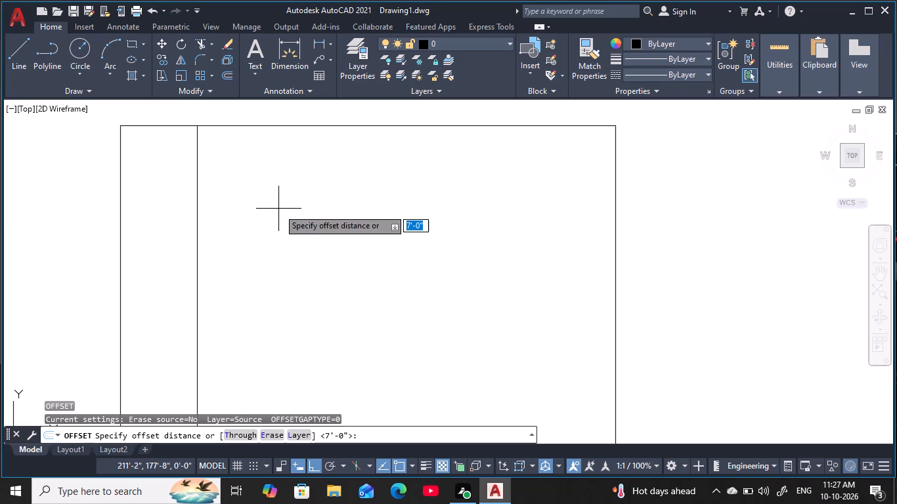
type("5")
key("space")
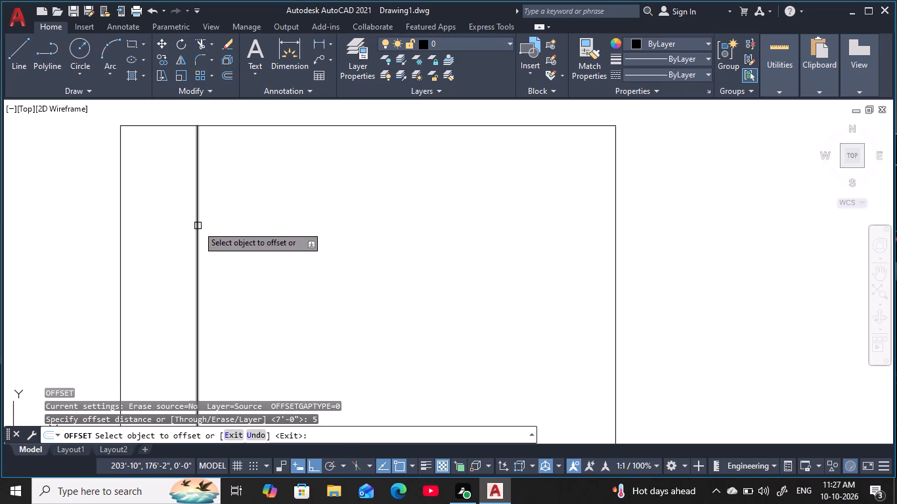
left_click(197, 228)
left_click(297, 228)
key("Escape")
key("Escape")
key("Escape")
key("Escape")
key("Escape")
key("Escape")
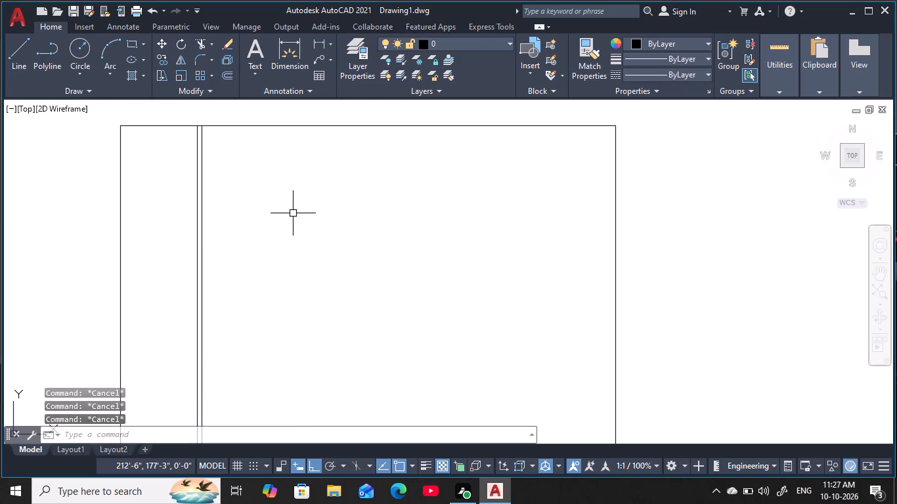
key("Escape")
key("Escape")
Offset the right line of the first wall pair 15' toward the outline's right side.
type("o")
key("space")
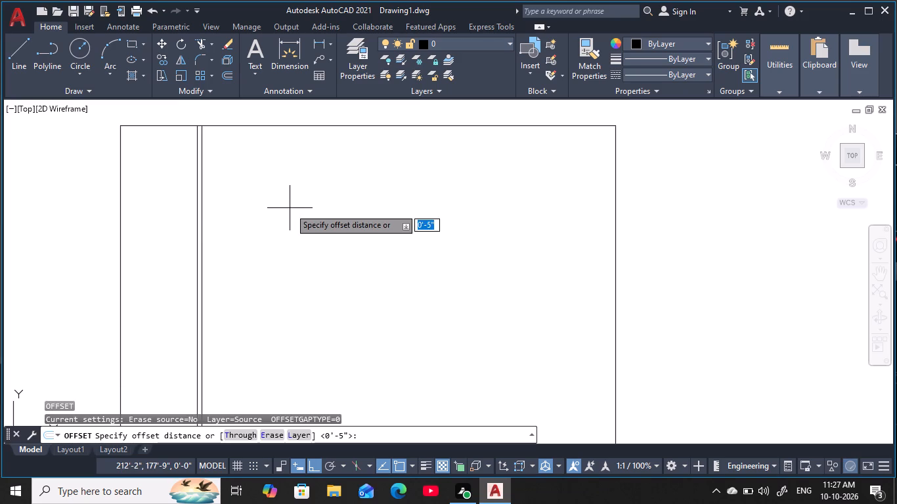
type("15")
key("apostrophe")
key("space")
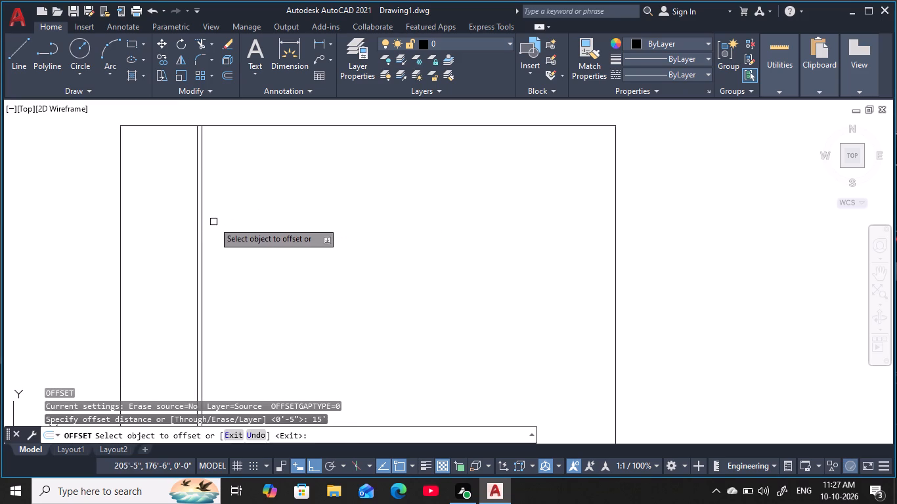
left_click(202, 219)
left_click(391, 204)
key("Escape")
key("Escape")
key("Escape")
key("Escape")
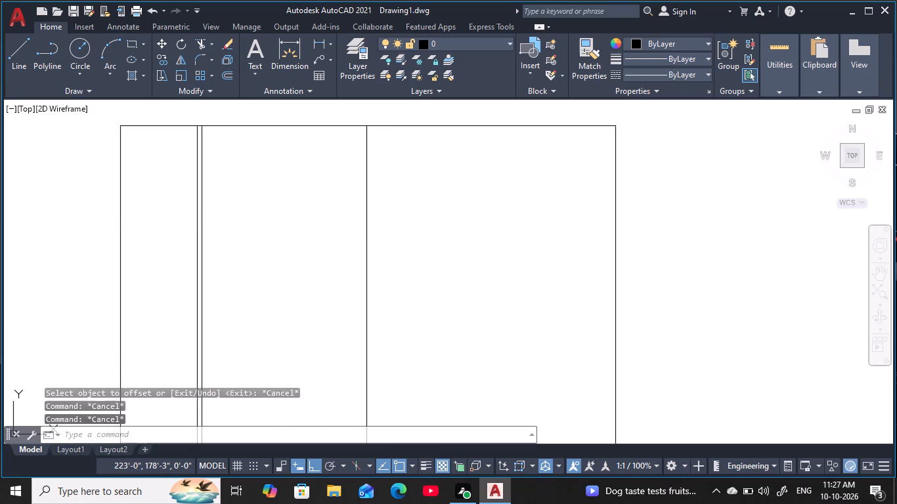
key("Escape")
key("Escape")
Offset the new inner vertical line 5" to its right to form the second wall pair.
type("o")
key("space")
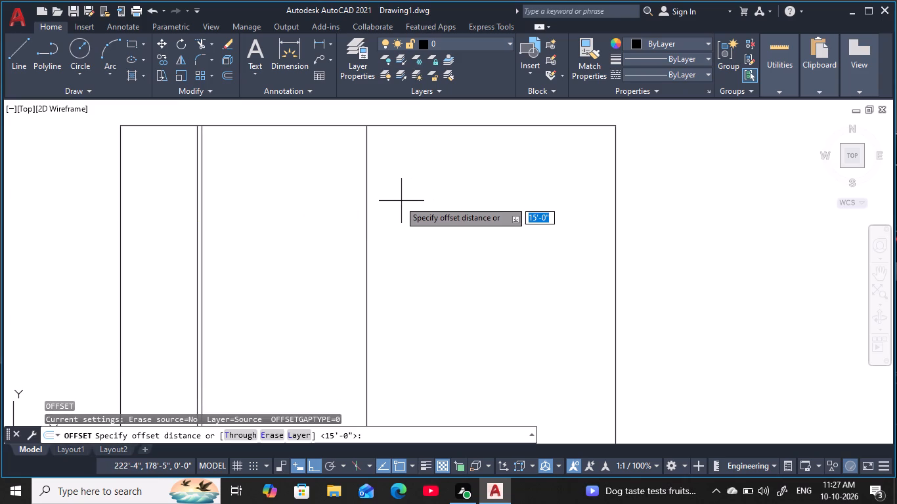
type("5")
key("space")
left_click(367, 223)
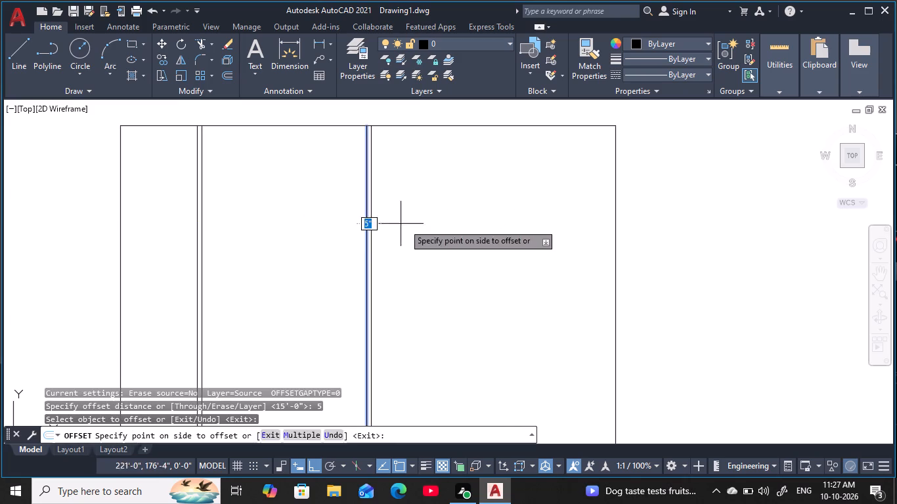
left_click(453, 223)
key("Escape")
key("Escape")
key("Escape")
key("Escape")
key("Escape")
Check the horizontal distance from the second wall pair's right line to the outline's right line using a linear dimension.
type("dl")
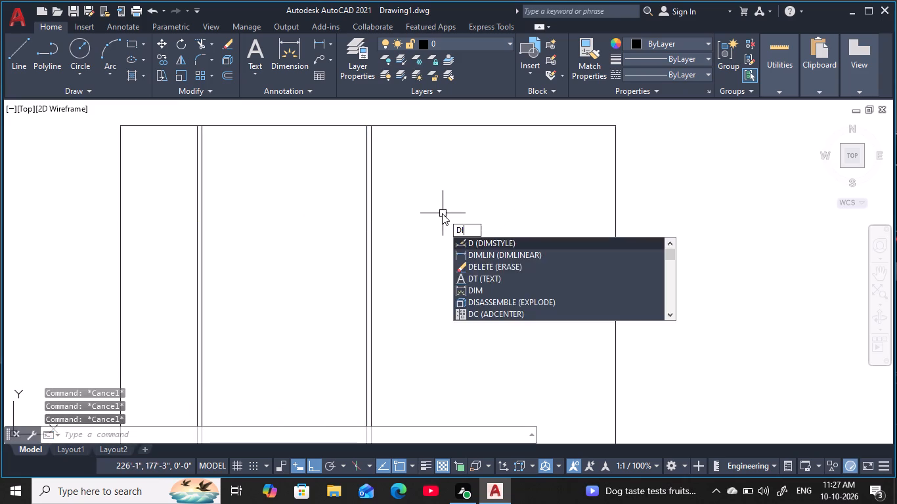
key("i")
key("space")
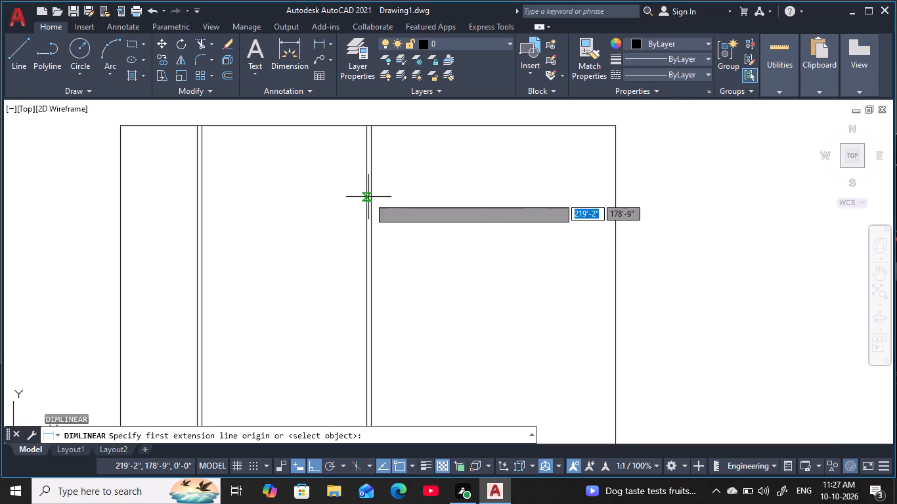
left_click(375, 194)
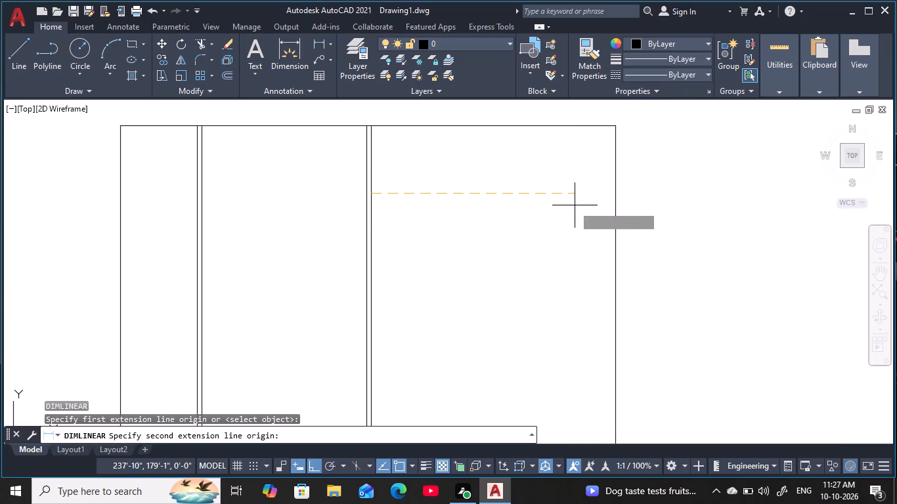
left_click(611, 192)
key("Escape")
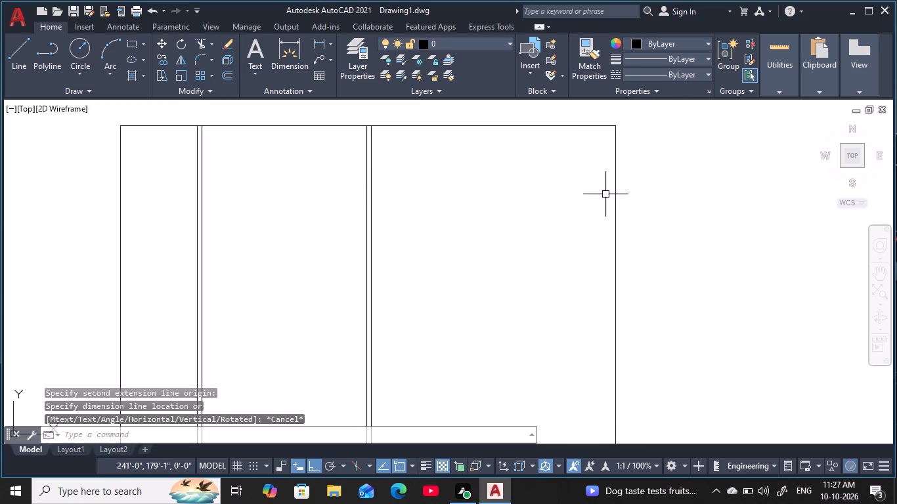
key("Escape")
key("Escape")
key("Escape")
key("Escape")
key("Escape")
key("Escape")
key("Escape")
key("Escape")
key("Escape")
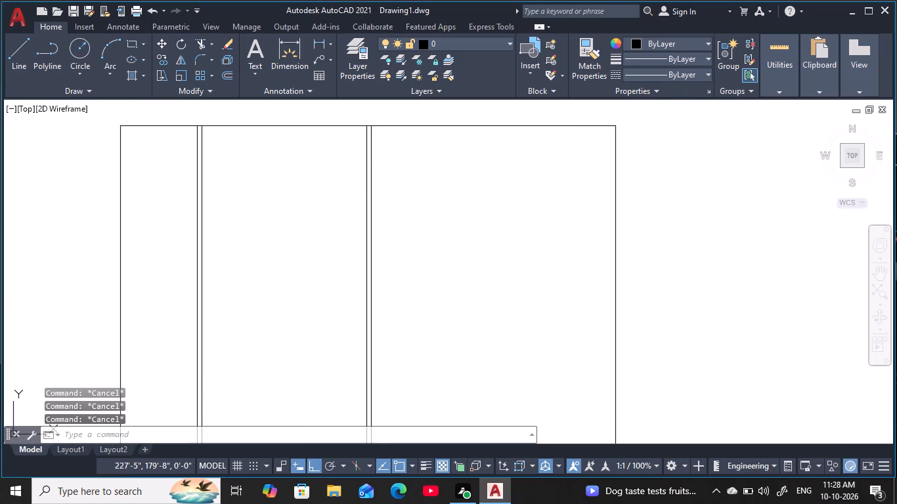
key("Escape")
key("Escape")
key("Escape")
key("Escape")
key("Escape")
key("Escape")
key("Escape")
key("Escape")
key("Escape")
key("Escape")
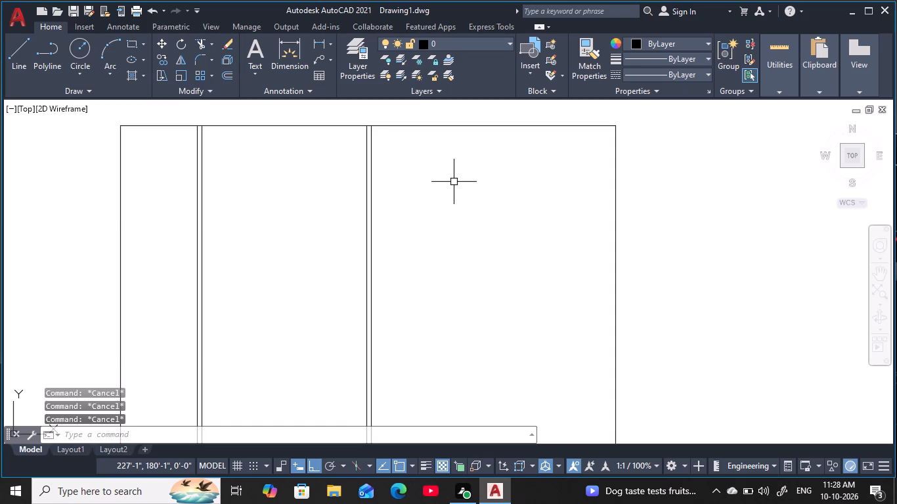
key("Escape")
key("Escape")
key("Escape")
key("Escape")
key("Escape")
key("Escape")
key("Escape")
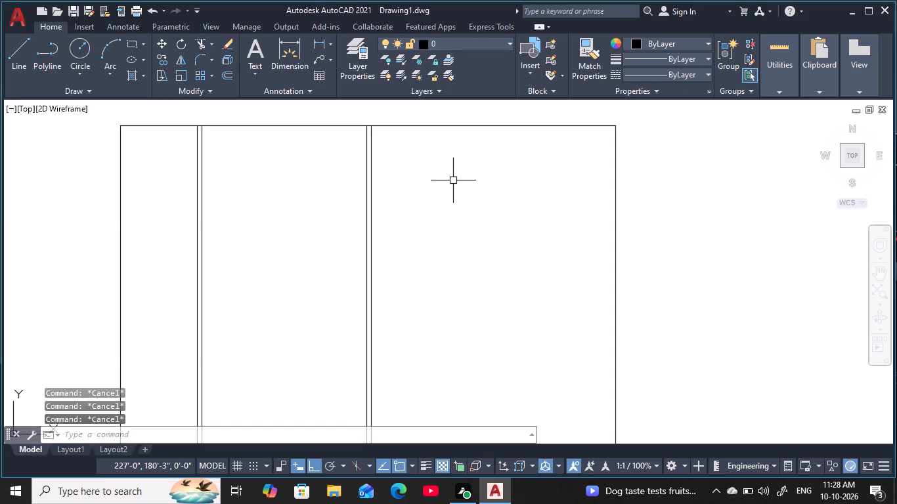
key("Escape")
key("Escape")
key("Escape")
key("Escape")
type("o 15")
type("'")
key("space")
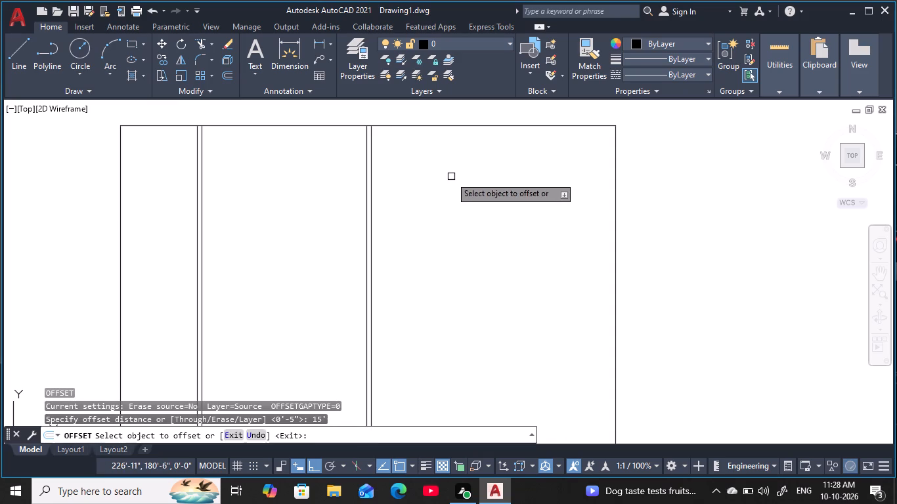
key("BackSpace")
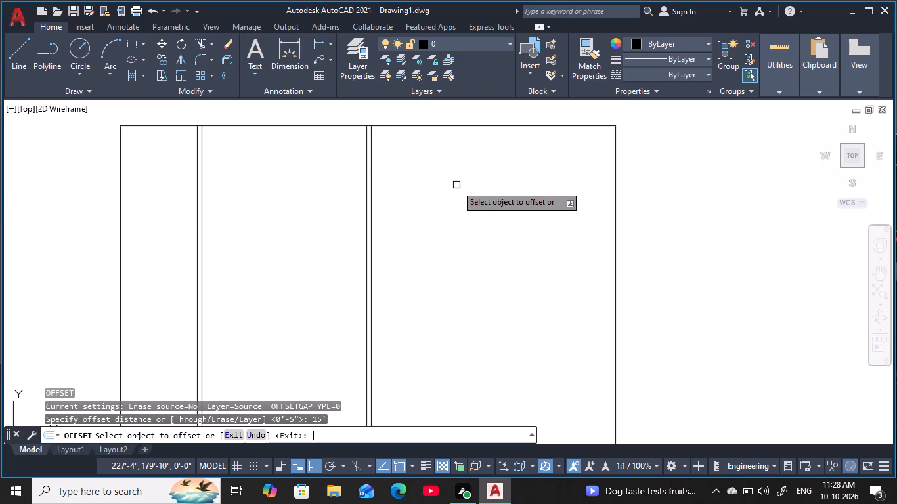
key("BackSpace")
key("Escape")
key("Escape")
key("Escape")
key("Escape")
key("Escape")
Offset the right line of the second wall pair 14'6" toward the outline's right side.
type("o")
key("space")
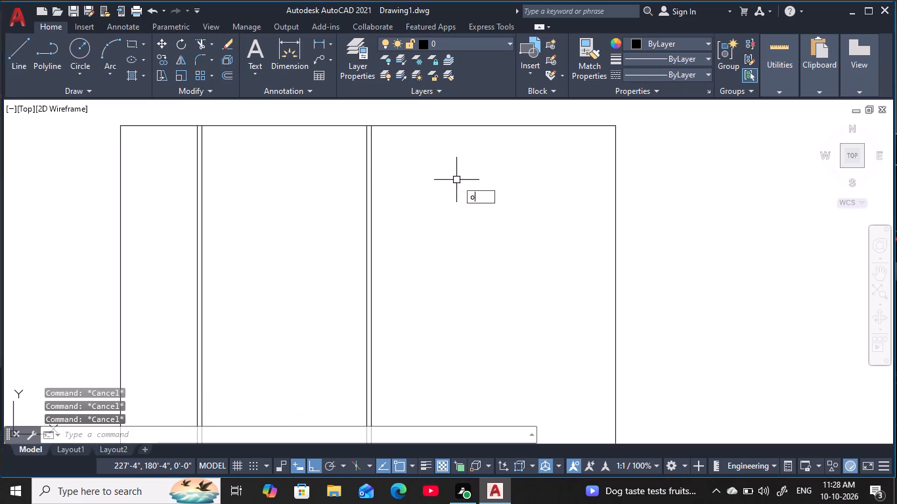
key("1")
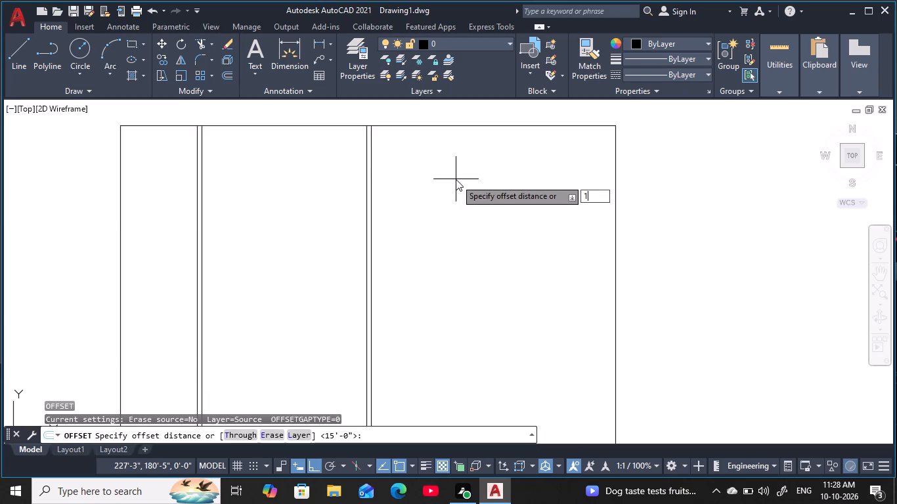
key("4")
type("'6")
key("space")
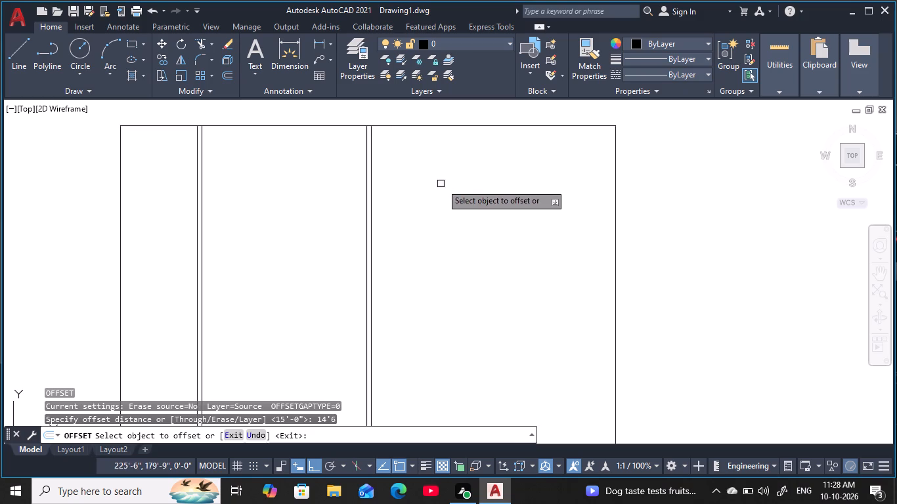
left_click(372, 197)
left_click(565, 197)
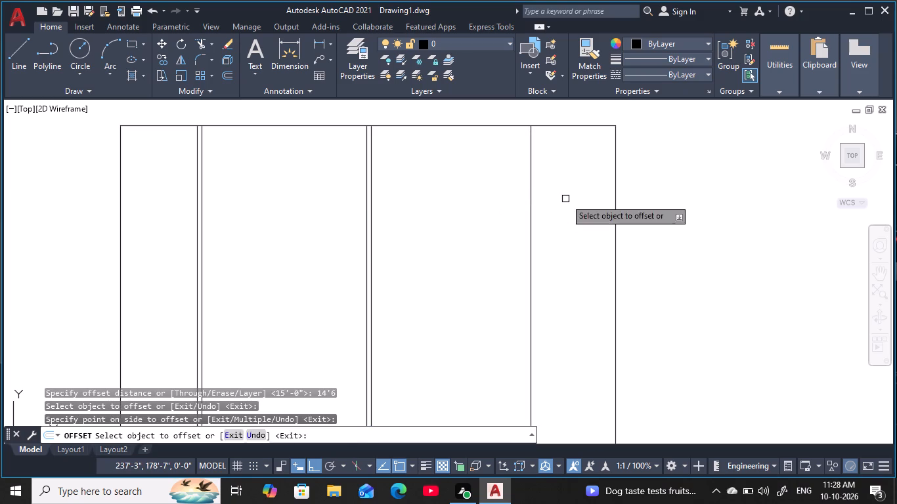
key("Escape")
key("Escape")
key("Escape")
key("Escape")
key("Escape")
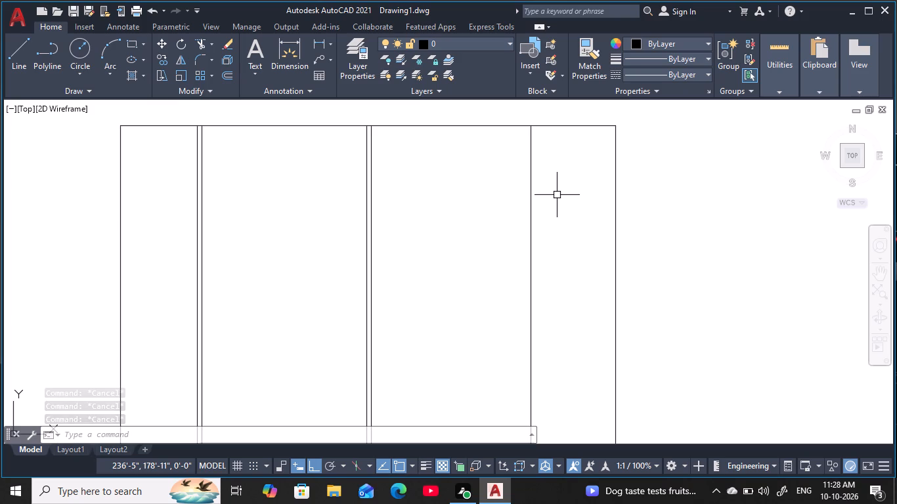
key("Escape")
key("Escape")
key("Escape")
key("Escape")
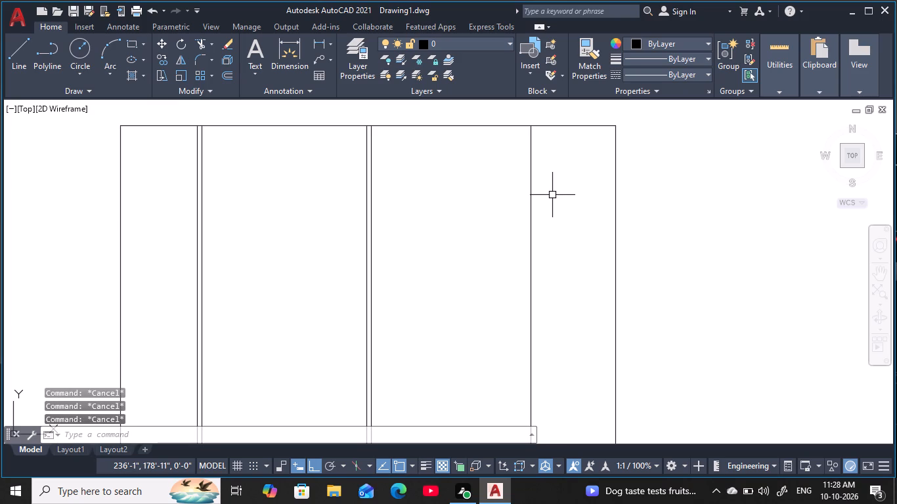
key("Escape")
key("Escape")
key("Escape")
key("Escape")
key("Escape")
key("Escape")
key("Escape")
key("Escape")
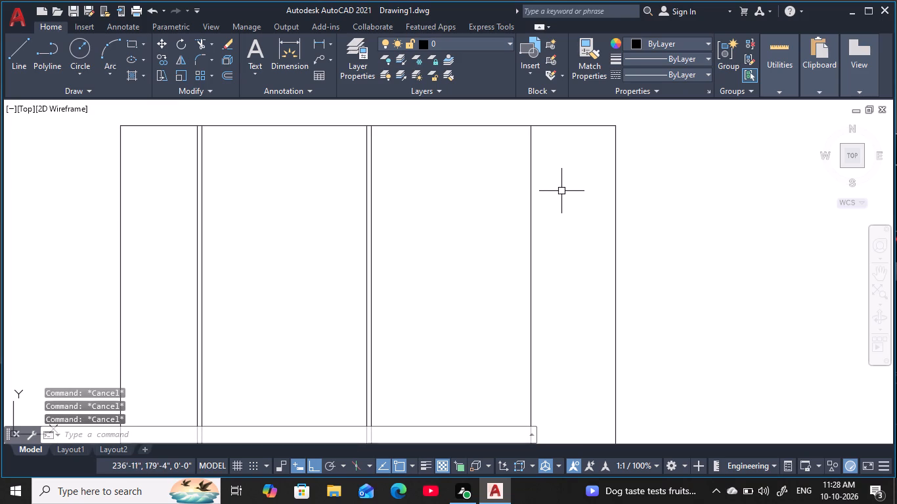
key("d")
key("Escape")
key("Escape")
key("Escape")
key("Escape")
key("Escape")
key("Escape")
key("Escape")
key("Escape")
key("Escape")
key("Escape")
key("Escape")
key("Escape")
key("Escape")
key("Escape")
Offset the newest inner vertical line 5" to its right to form the third wall pair.
key("o")
key("space")
key("5")
key("space")
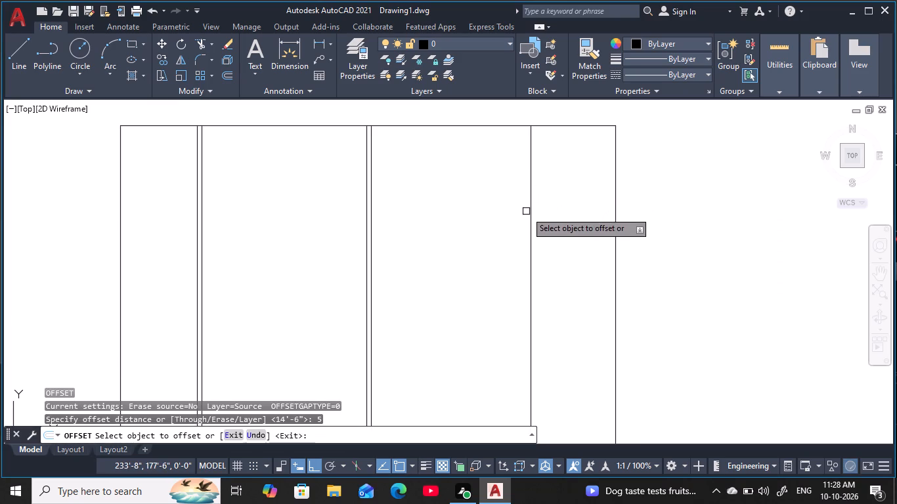
left_click(531, 214)
left_click(567, 209)
key("Escape")
key("Escape")
key("Escape")
key("Escape")
key("Escape")
key("Escape")
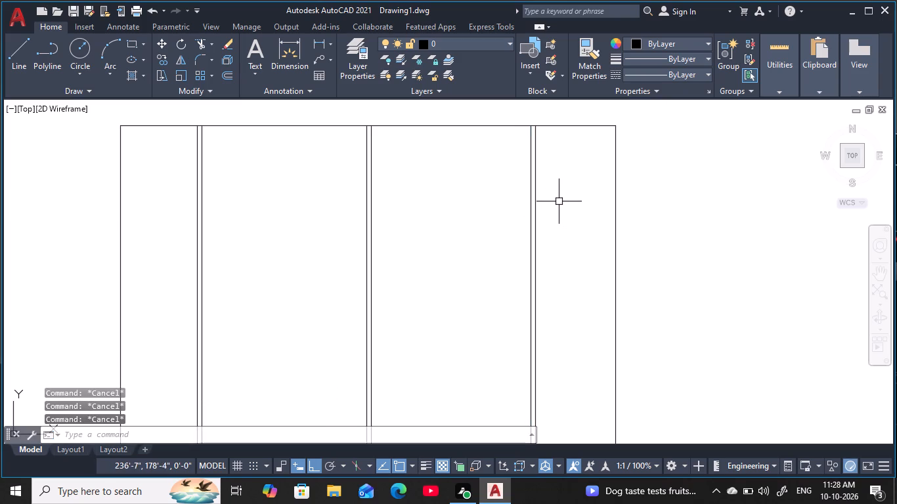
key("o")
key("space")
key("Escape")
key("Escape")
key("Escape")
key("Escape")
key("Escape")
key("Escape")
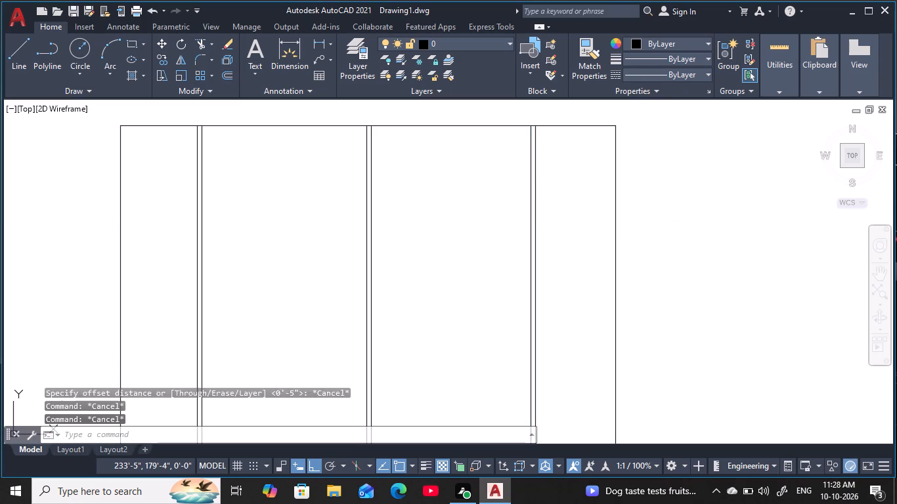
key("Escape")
Check the horizontal distance from the third wall pair's right line to the outline's right line using a linear dimension.
key("d")
type("li")
key("space")
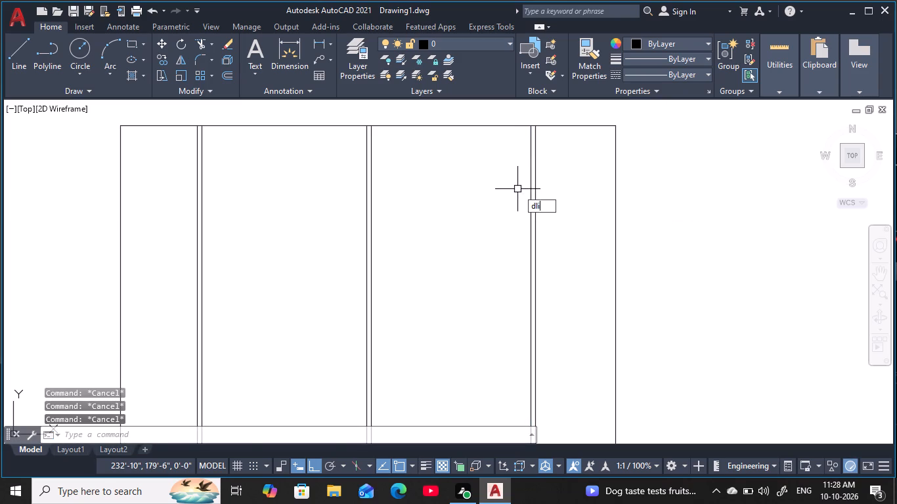
left_click(535, 189)
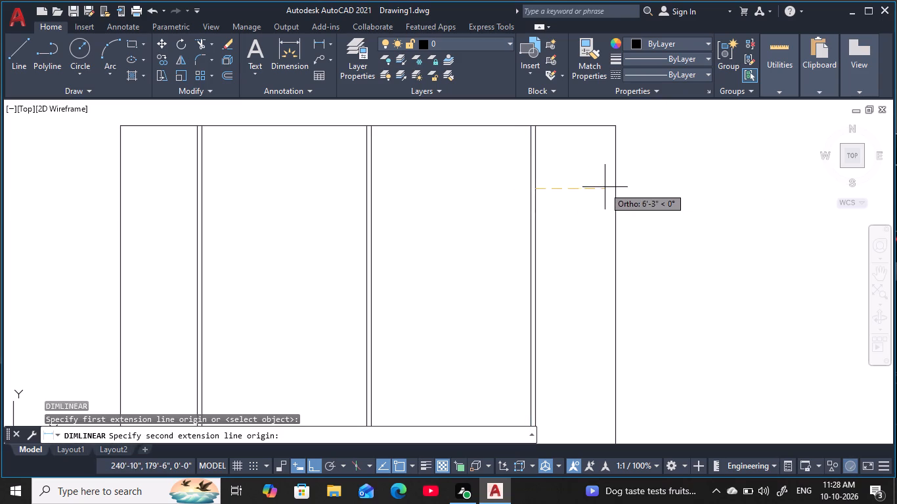
left_click(610, 191)
key("Escape")
key("Escape")
key("Escape")
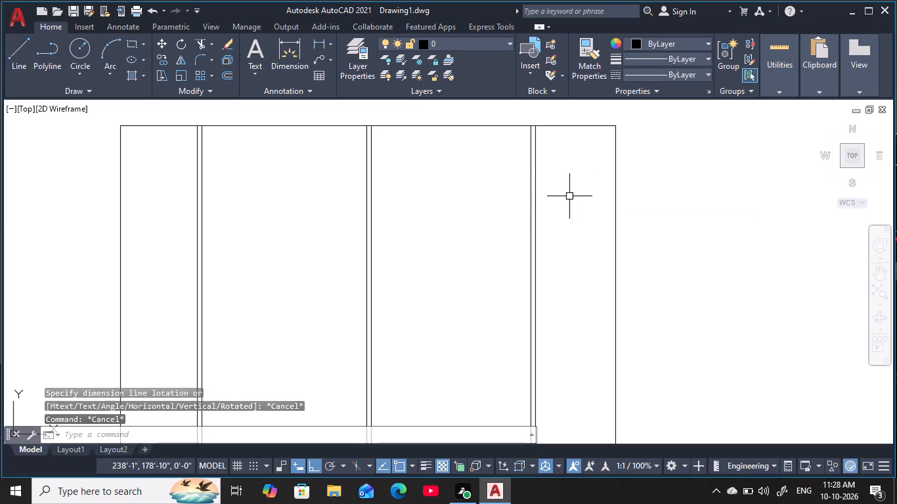
key("Escape")
key("Escape")
key("Escape")
key("Escape")
key("Escape")
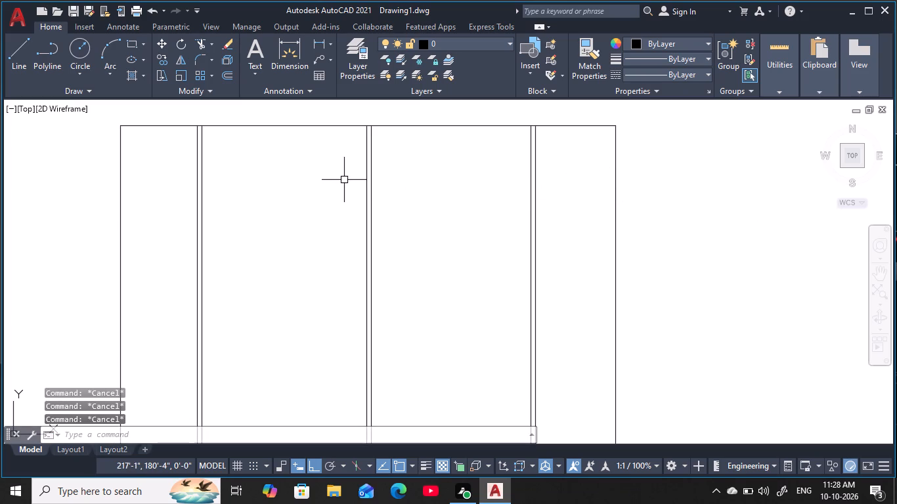
key("Escape")
key("Escape")
key("Escape")
key("Escape")
key("Escape")
key("Escape")
key("Escape")
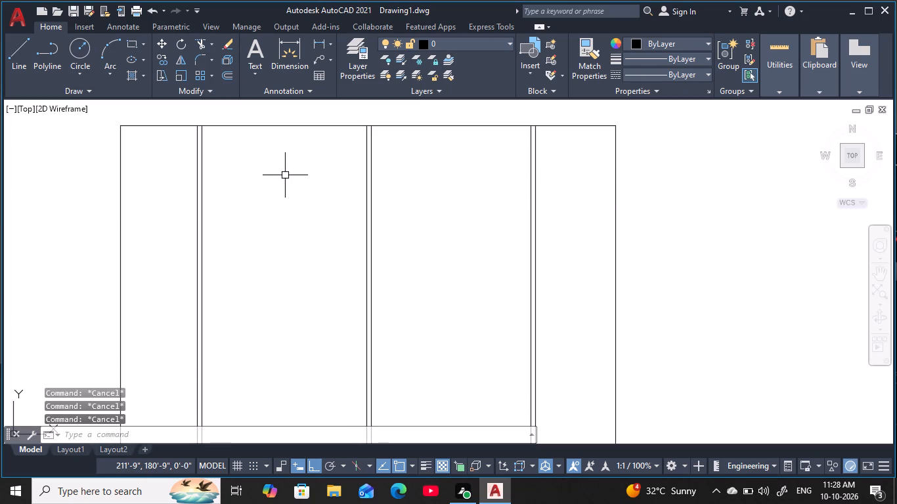
Offset the outline's right, left and top lines 9" inward to form the external walls.
type("o")
key("space")
type("9")
key("space")
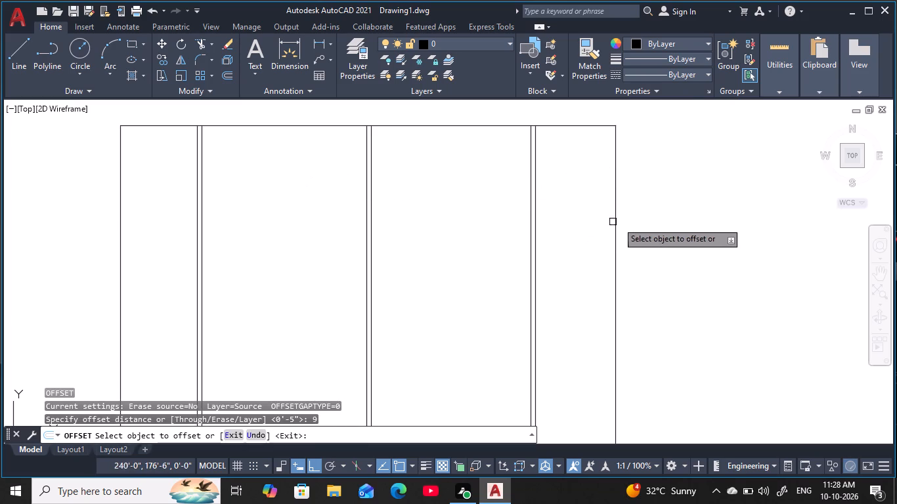
left_click(617, 222)
left_click(579, 236)
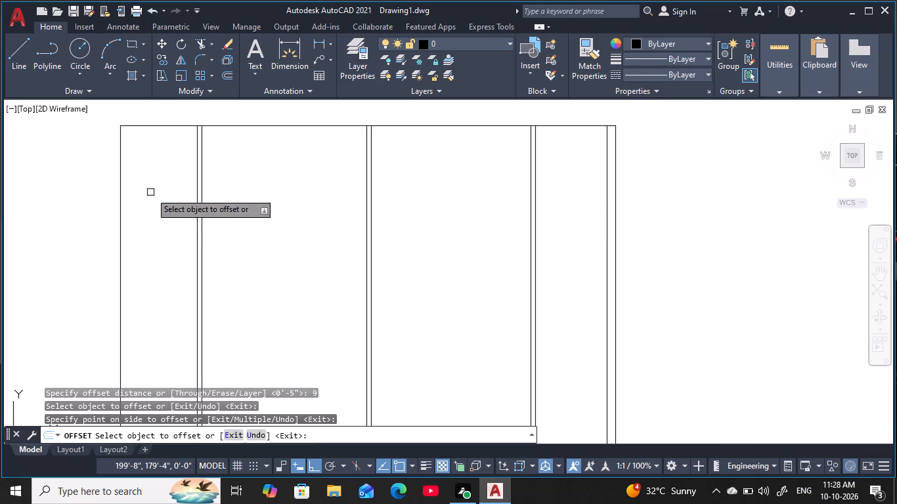
left_click(119, 220)
left_click(152, 220)
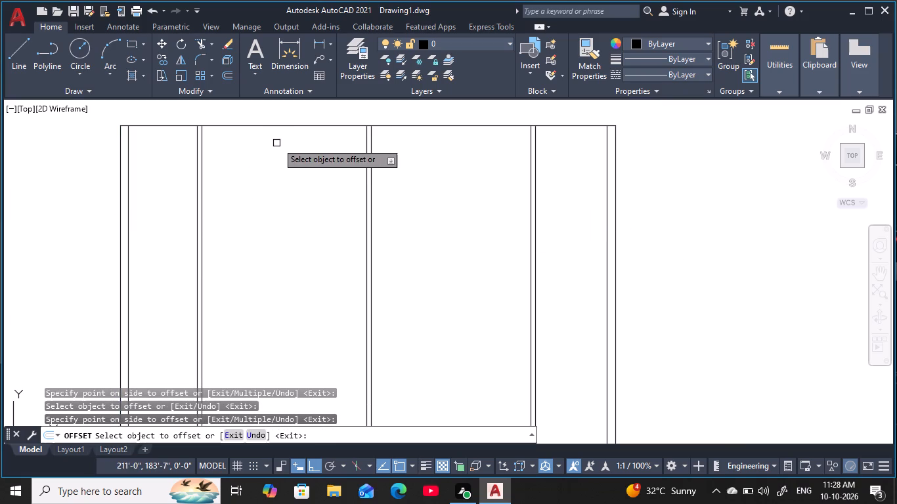
left_click(286, 125)
left_click(292, 210)
key("Escape")
key("Escape")
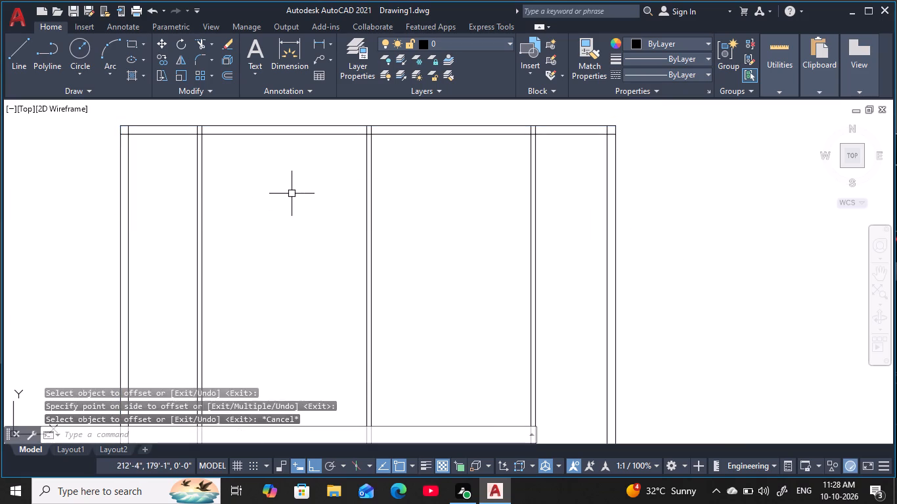
key("Escape")
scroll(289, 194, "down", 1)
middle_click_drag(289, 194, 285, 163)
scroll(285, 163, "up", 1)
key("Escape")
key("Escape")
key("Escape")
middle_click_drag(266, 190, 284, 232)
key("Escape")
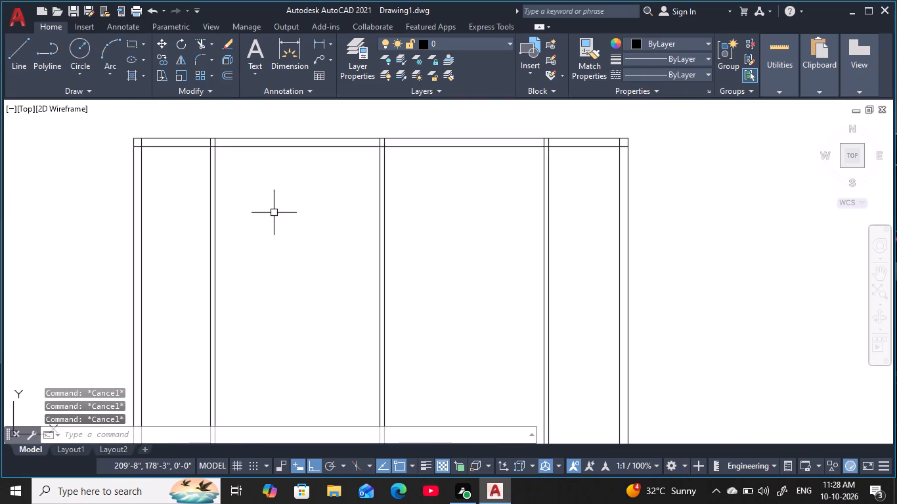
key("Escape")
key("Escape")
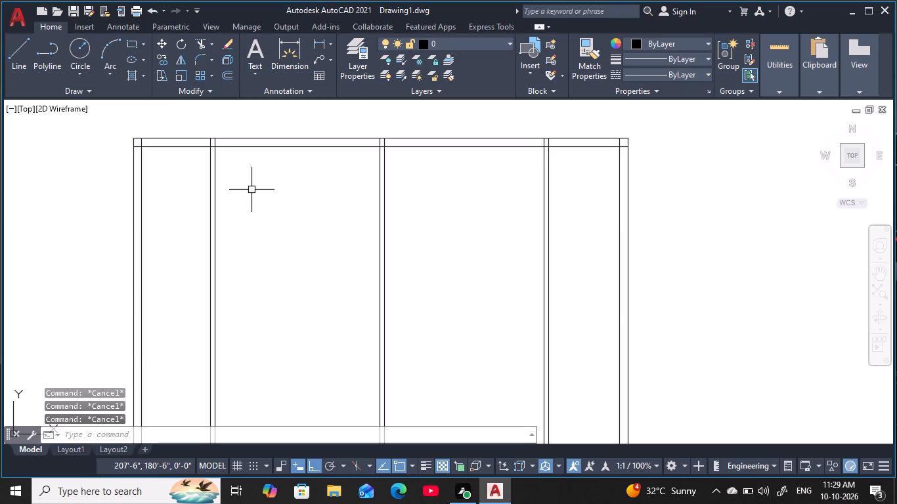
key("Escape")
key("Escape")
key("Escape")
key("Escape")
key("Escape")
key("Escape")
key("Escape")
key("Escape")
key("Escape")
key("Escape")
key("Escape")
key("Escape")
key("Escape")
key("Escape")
Delete the three vertical inner wall pairs, leaving only the double-line external walls.
left_click(246, 217)
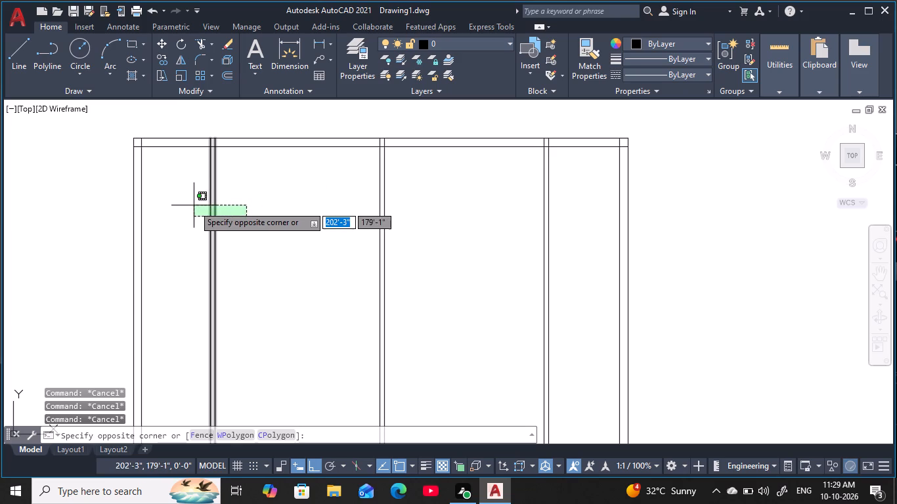
left_click(195, 207)
key("Delete")
left_click_drag(482, 282, 471, 283)
left_click(339, 248)
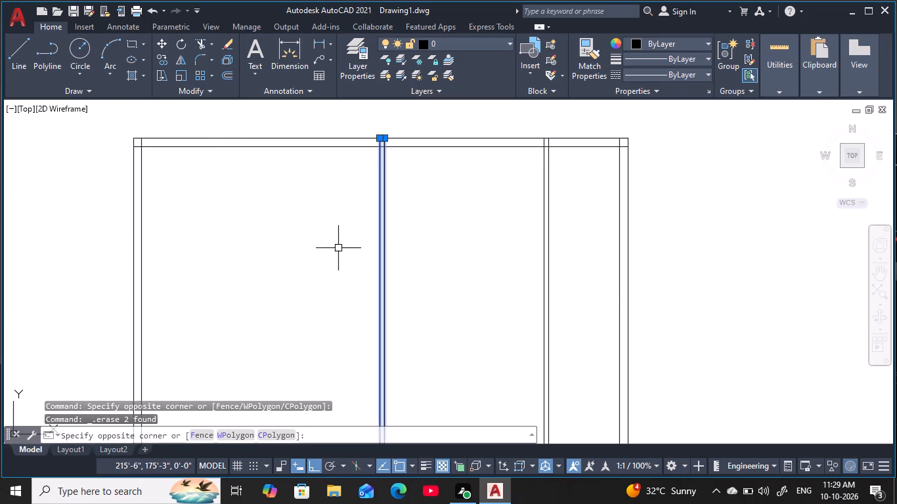
key("Delete")
left_click(588, 283)
left_click_drag(468, 274, 460, 274)
key("Delete")
key("Escape")
key("Escape")
key("Escape")
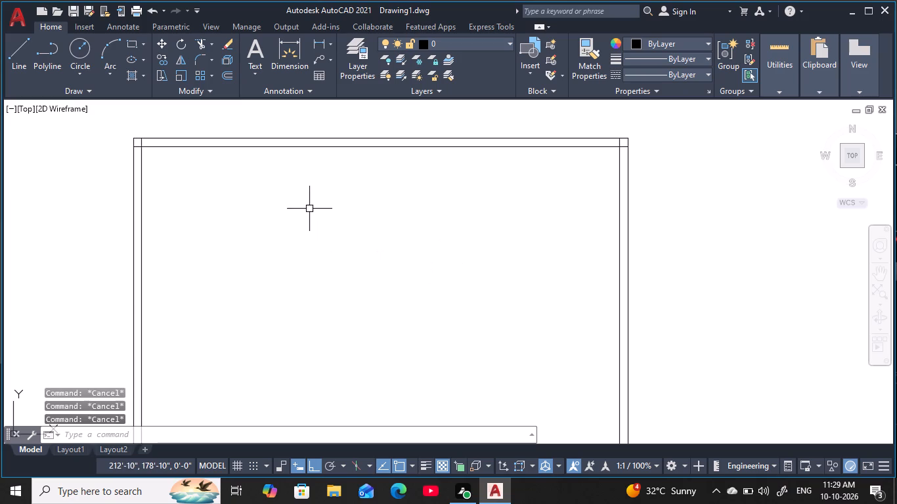
Offset the inner line of the left external wall 6'6" to its right.
key("o")
key("space")
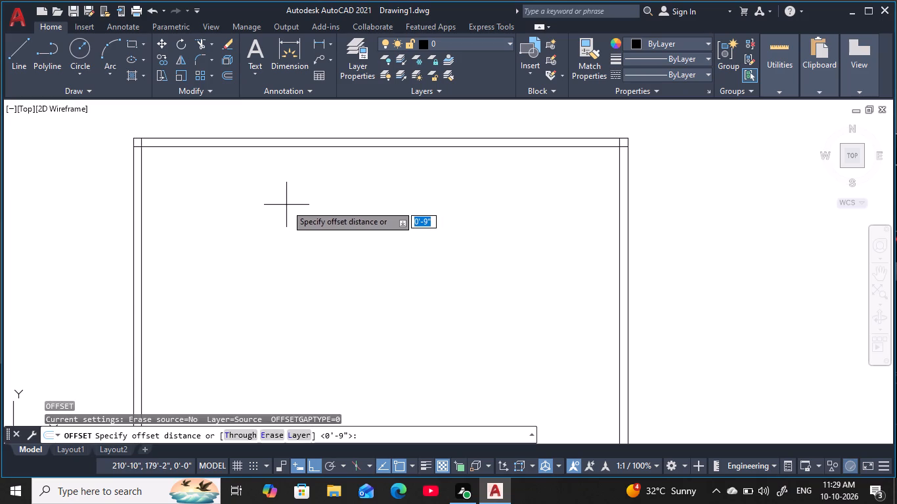
type("6'")
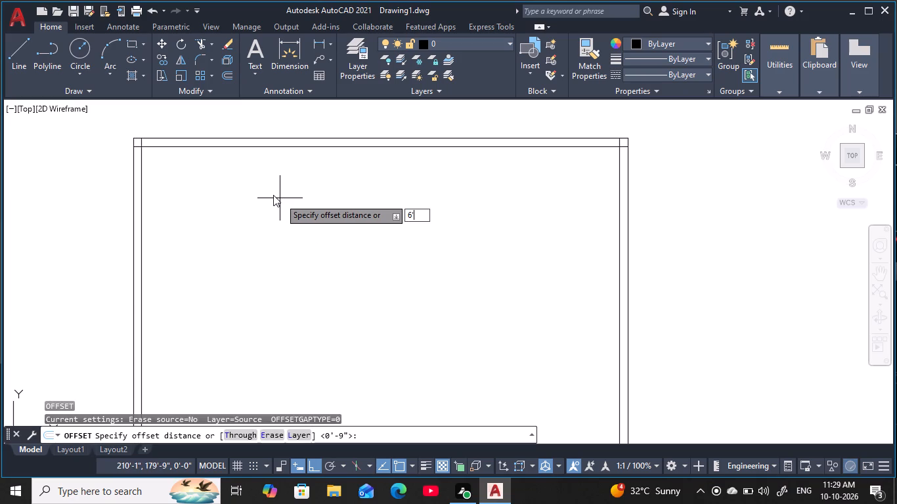
key("6")
key("space")
left_click(142, 222)
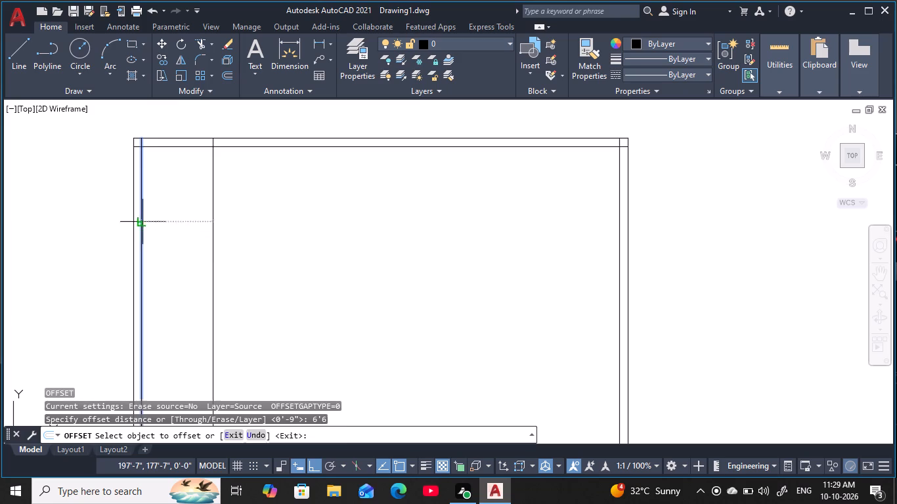
left_click(368, 247)
key("Escape")
key("Escape")
key("Escape")
key("Escape")
key("Escape")
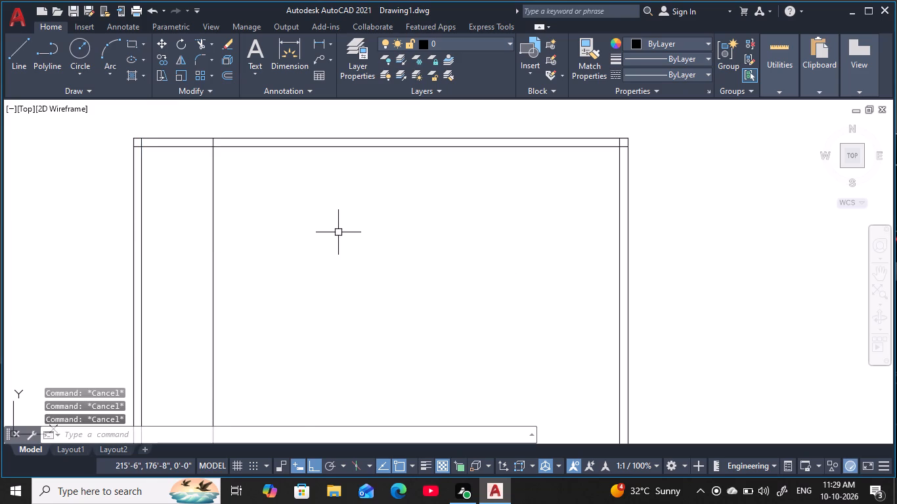
Offset the new inner vertical line 5" to its right to form the first wall pair.
key("space")
type("5")
key("space")
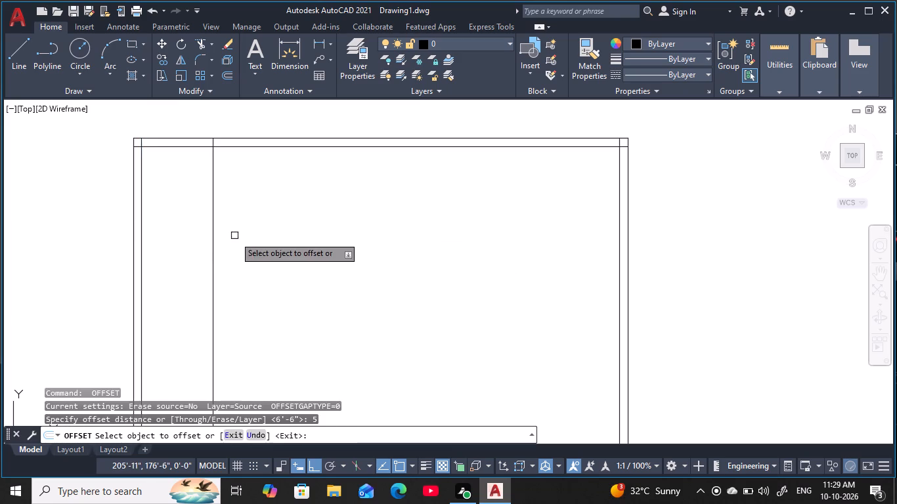
left_click(215, 255)
left_click(341, 264)
key("Escape")
key("Escape")
key("Escape")
key("Escape")
key("Escape")
key("Escape")
key("Escape")
key("Escape")
key("Escape")
key("Escape")
key("Escape")
key("Escape")
key("Escape")
key("Escape")
key("Escape")
key("Escape")
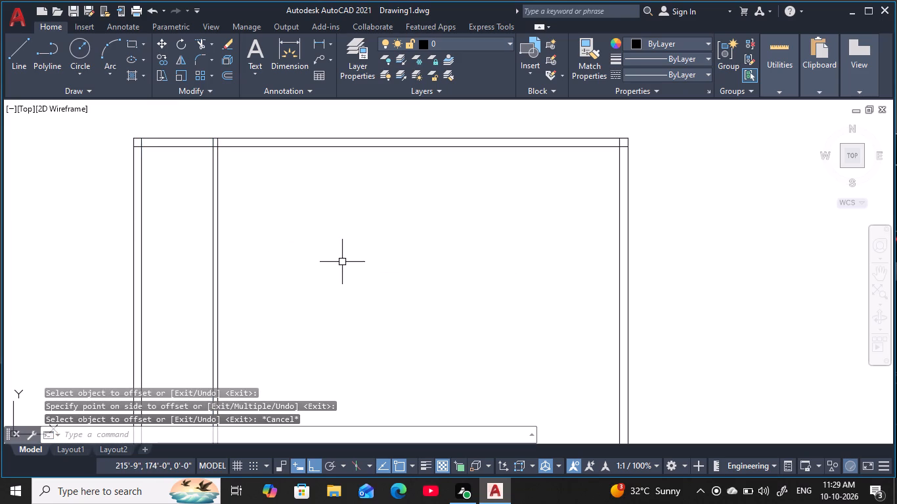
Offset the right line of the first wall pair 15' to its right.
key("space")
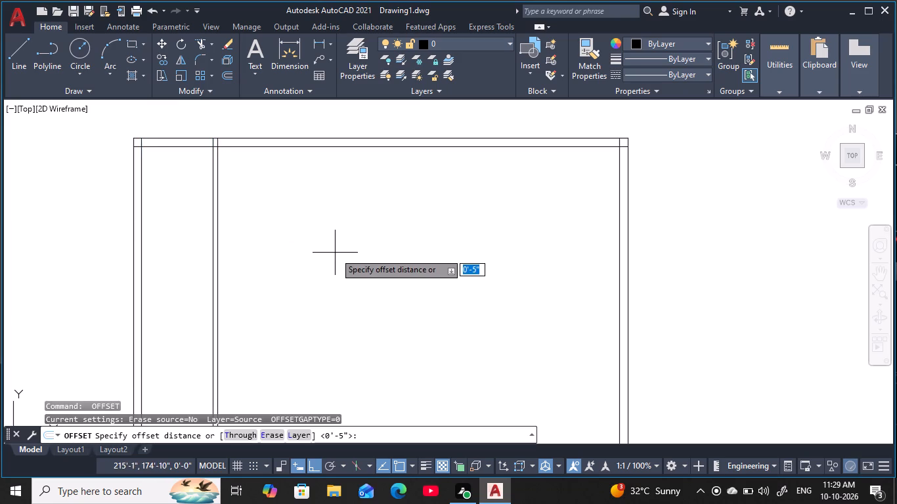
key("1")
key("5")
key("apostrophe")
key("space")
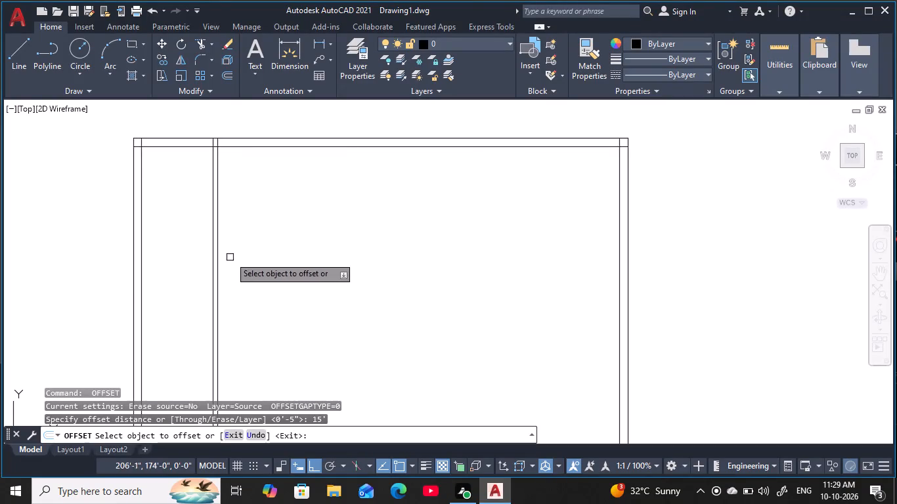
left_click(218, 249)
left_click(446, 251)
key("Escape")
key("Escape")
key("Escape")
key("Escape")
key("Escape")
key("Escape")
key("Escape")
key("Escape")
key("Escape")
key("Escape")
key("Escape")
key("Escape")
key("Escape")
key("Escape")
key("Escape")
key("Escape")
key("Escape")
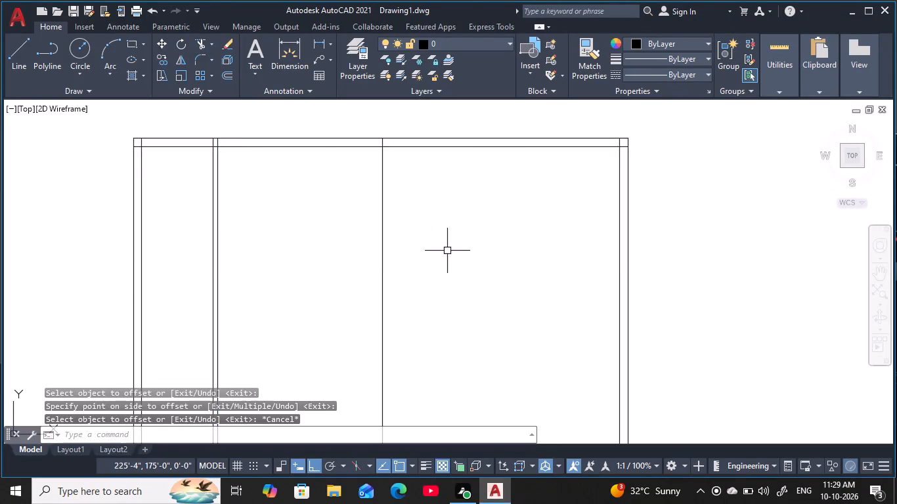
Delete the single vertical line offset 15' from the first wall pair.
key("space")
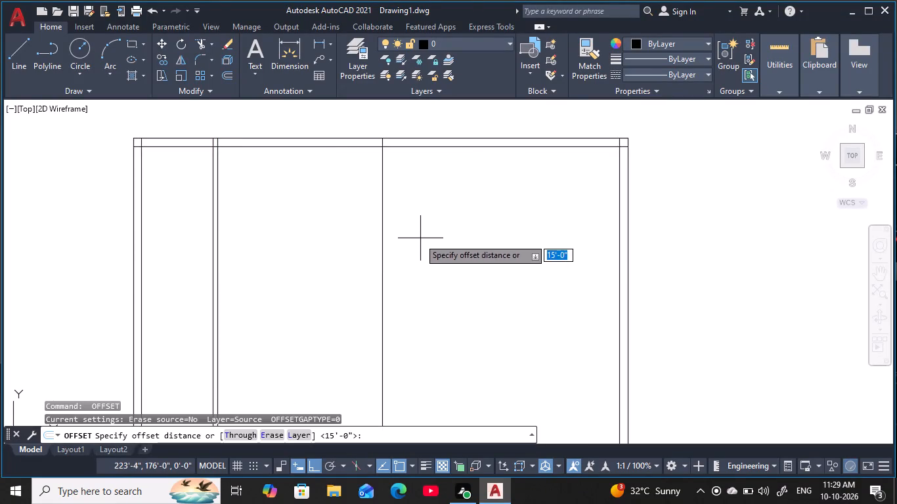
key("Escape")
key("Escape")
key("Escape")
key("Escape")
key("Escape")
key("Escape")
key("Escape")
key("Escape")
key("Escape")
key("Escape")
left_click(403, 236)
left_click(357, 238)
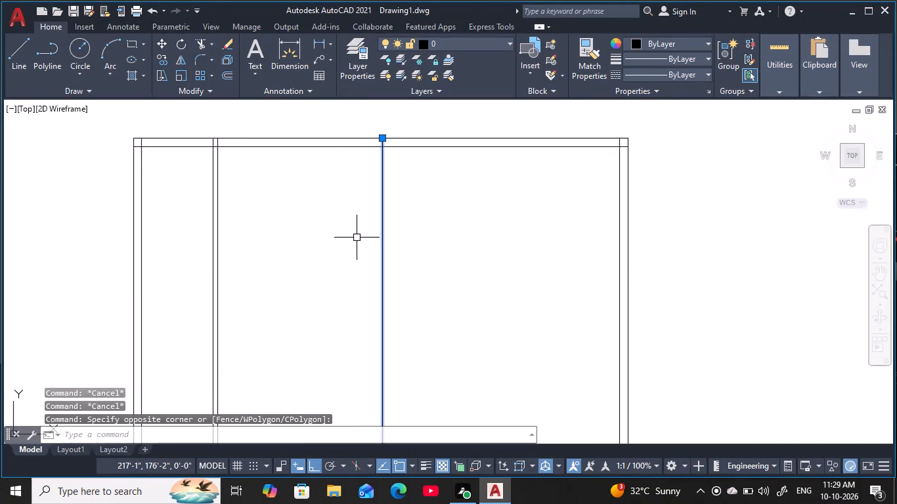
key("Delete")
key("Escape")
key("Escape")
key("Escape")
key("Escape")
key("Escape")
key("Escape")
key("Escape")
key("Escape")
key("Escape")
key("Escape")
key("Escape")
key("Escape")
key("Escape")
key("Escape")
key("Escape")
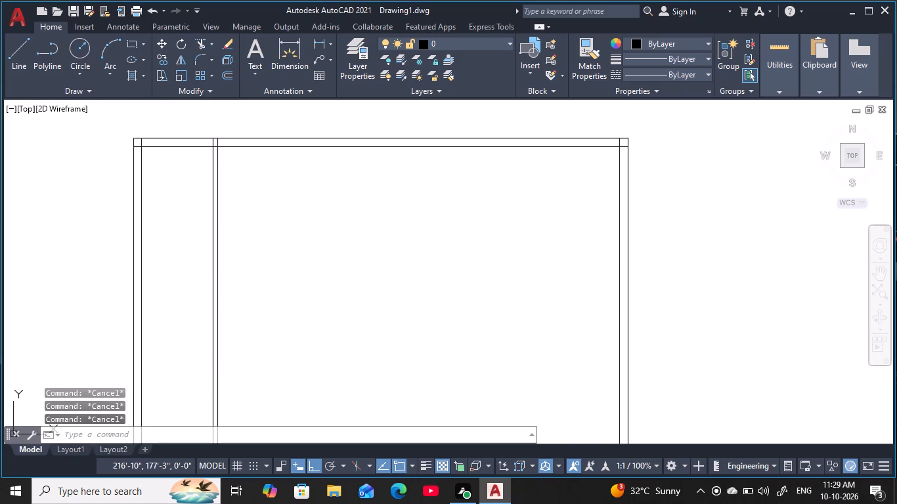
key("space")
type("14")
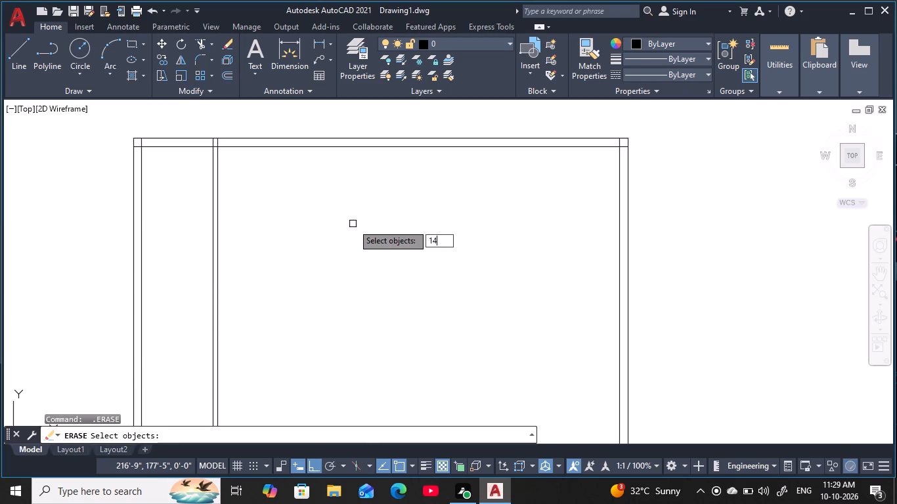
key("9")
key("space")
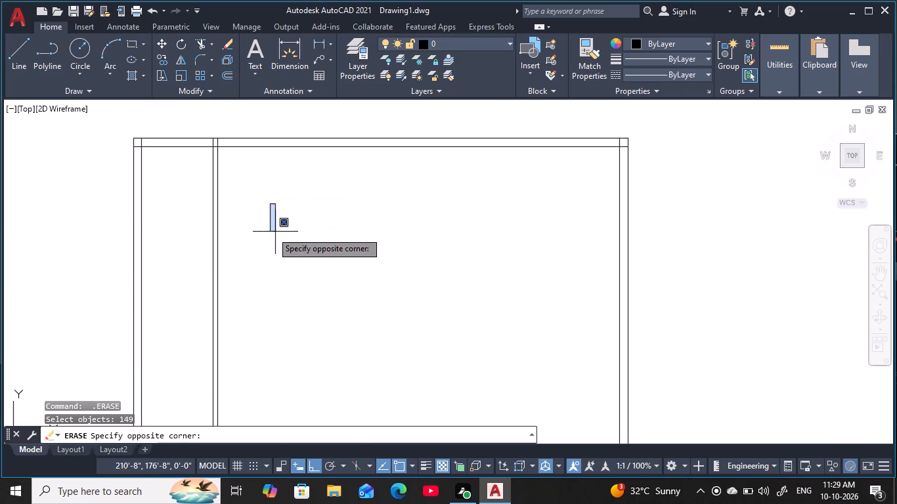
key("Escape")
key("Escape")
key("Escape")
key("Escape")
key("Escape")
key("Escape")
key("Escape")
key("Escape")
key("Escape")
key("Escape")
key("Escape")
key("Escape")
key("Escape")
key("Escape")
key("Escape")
Offset the right line of the first internal wall pair 14'9" to its right.
type("o")
key("space")
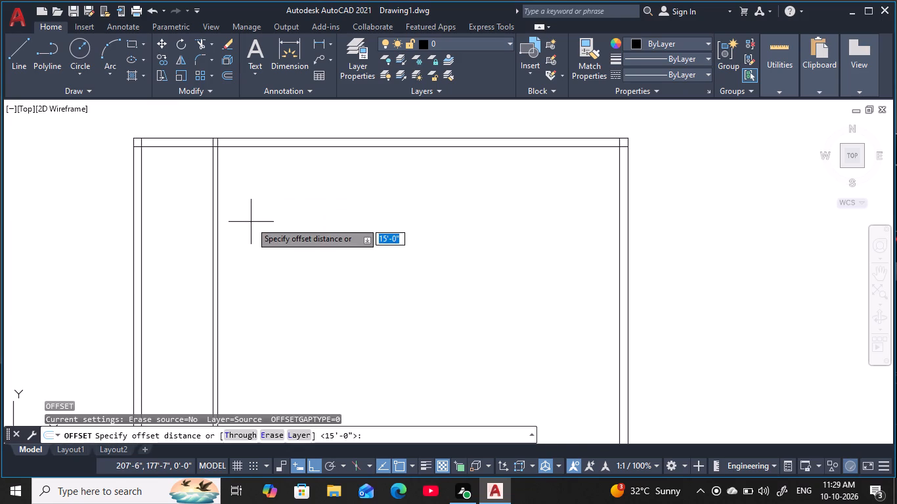
key("1")
key("4")
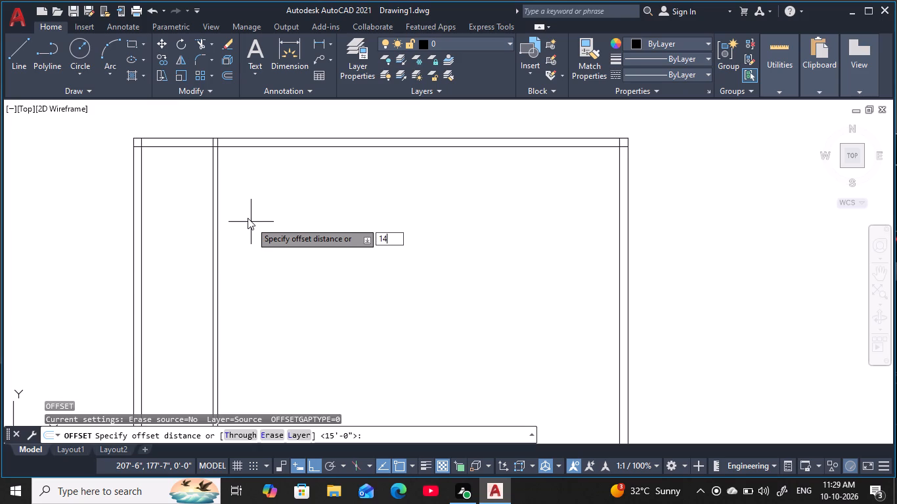
type("'9")
key("space")
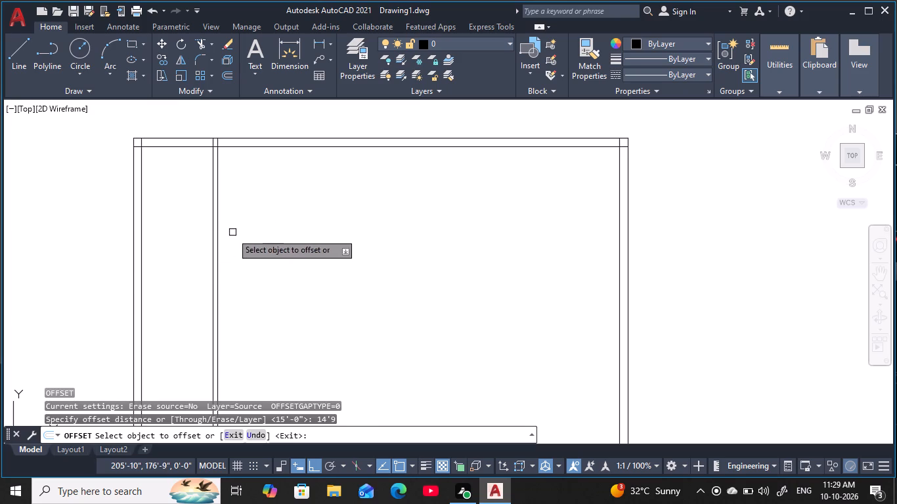
left_click(219, 235)
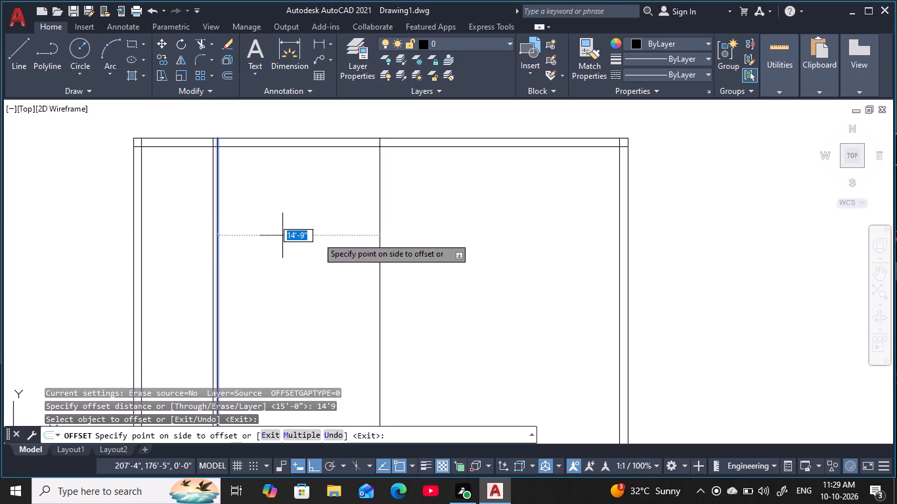
left_click(432, 236)
key("Escape")
key("Escape")
key("Escape")
key("Escape")
key("Escape")
key("Escape")
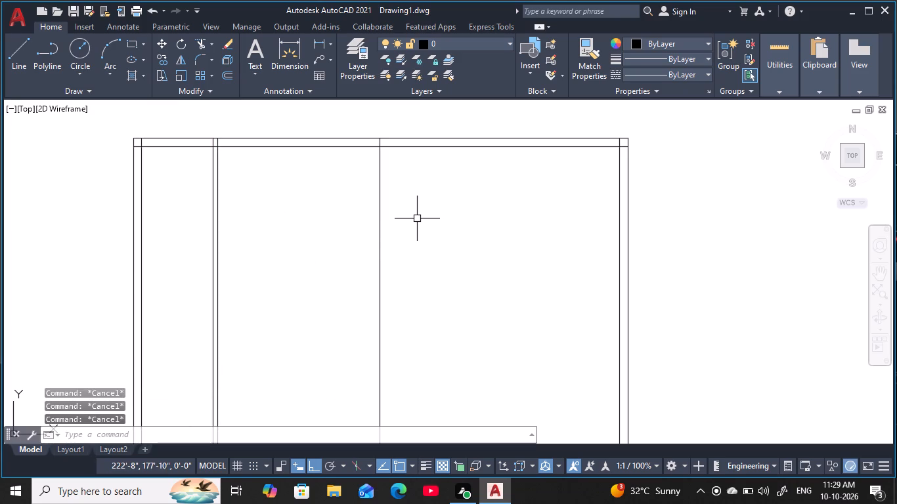
Offset the new vertical line 5" to its right to form the second internal wall pair.
key("o")
key("space")
type("5")
key("space")
left_click(377, 245)
left_click(443, 251)
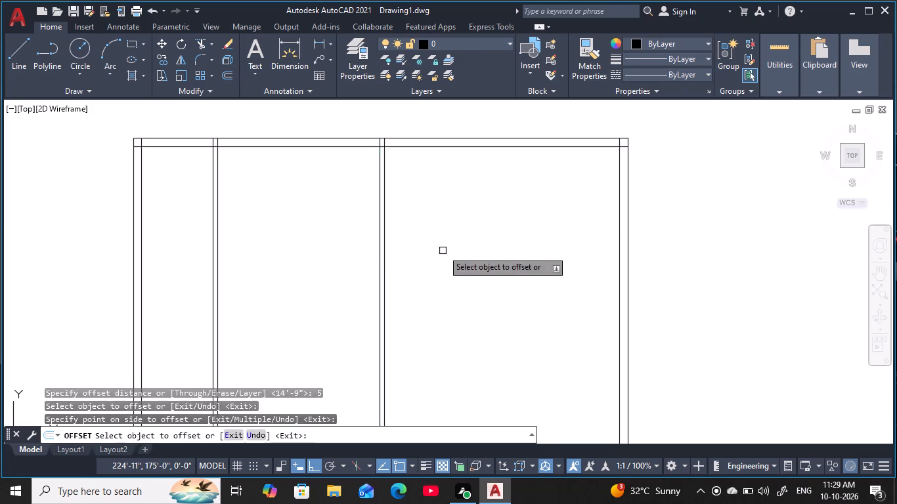
key("Escape")
key("Escape")
key("Escape")
key("Escape")
key("Escape")
key("Escape")
Offset the right line of the second internal wall pair 13' to its right.
key("o")
key("space")
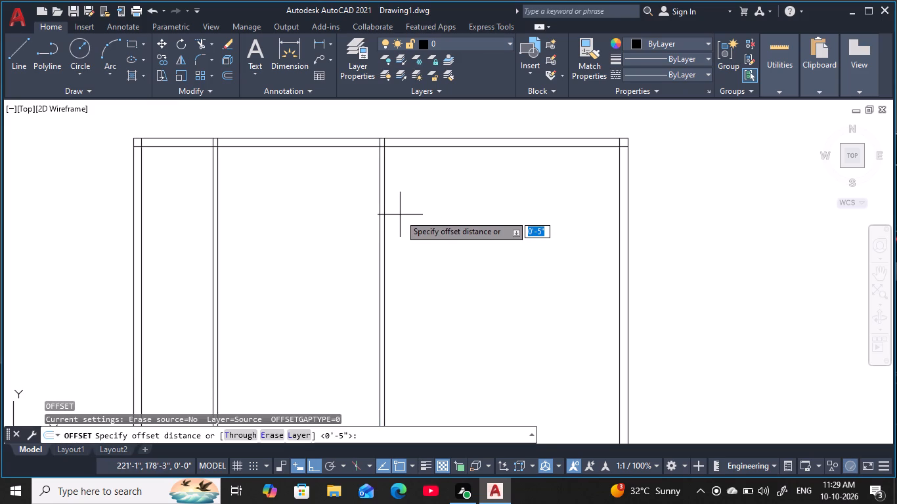
type("13")
key("apostrophe")
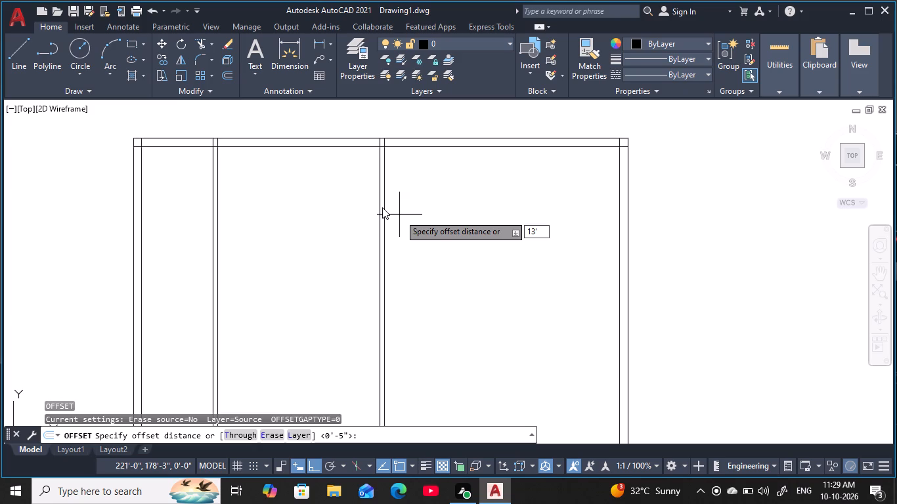
key("space")
left_click(387, 244)
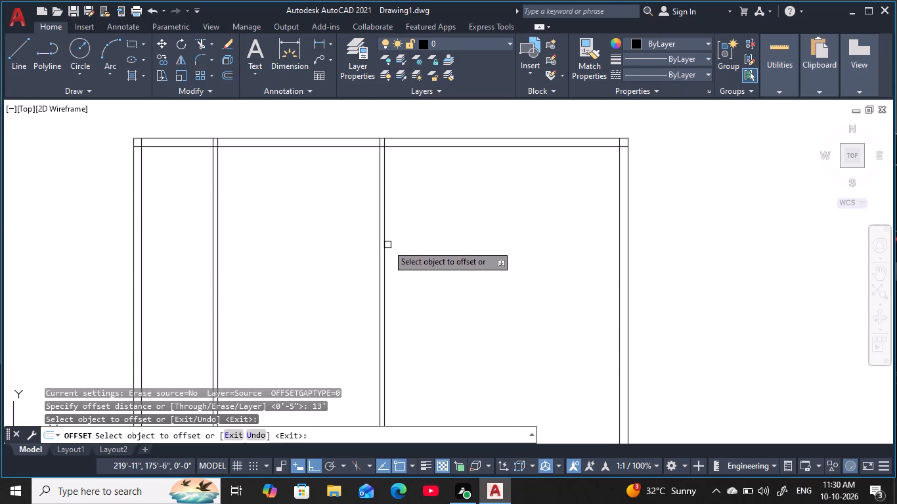
left_click(380, 253)
key("Escape")
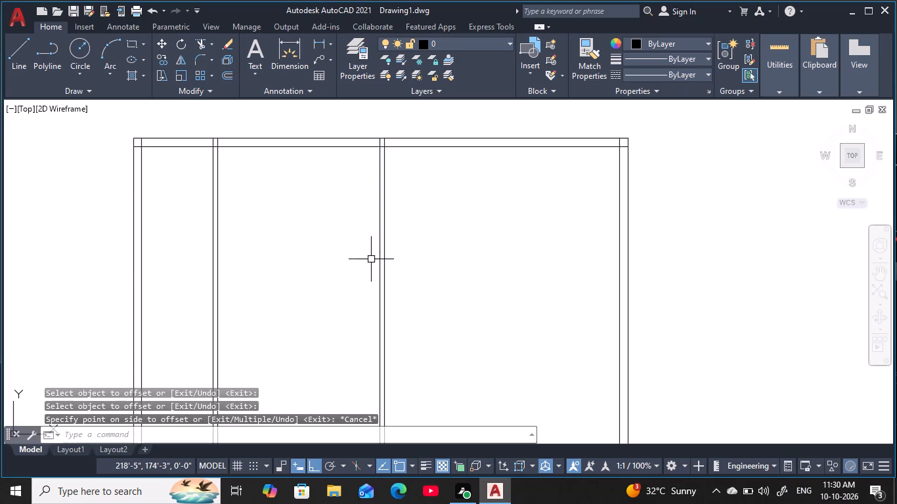
key("space")
key("space")
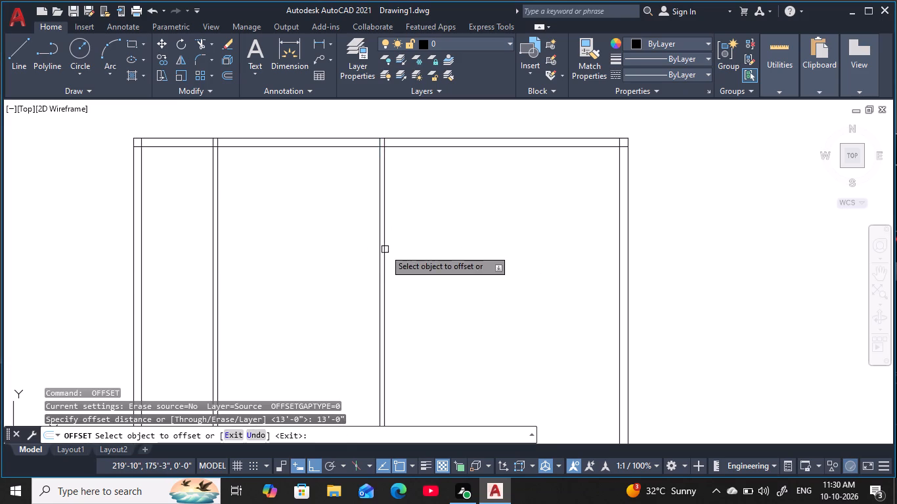
left_click(383, 251)
left_click(577, 242)
key("Escape")
key("Escape")
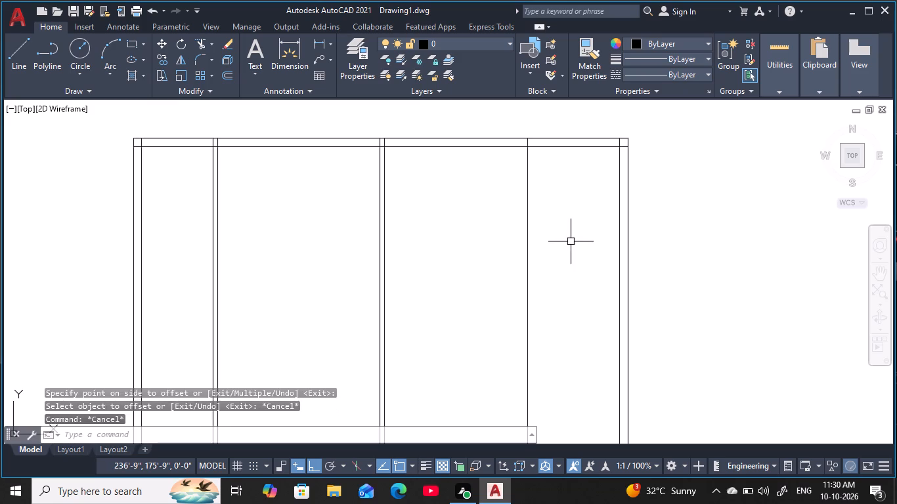
key("Escape")
key("Escape")
key("Escape")
Offset the new vertical line 5" to its right to form the third internal wall pair.
key("space")
key("5")
key("space")
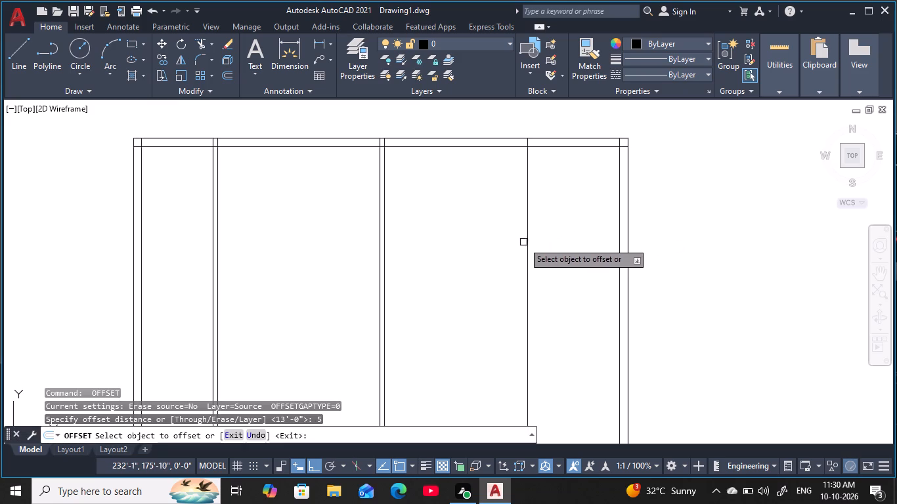
left_click(525, 243)
left_click(572, 231)
key("Escape")
key("Escape")
key("Escape")
key("Escape")
key("Escape")
key("Escape")
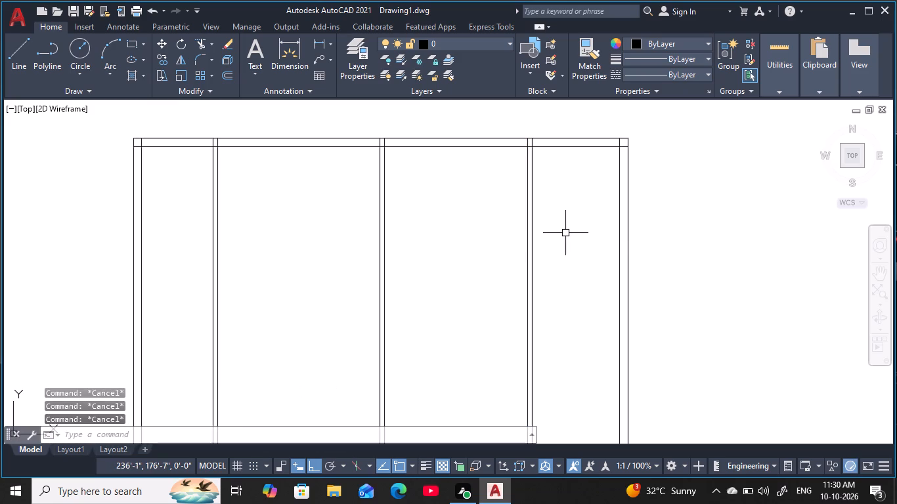
Measure the gap between the third wall pair and the right external wall's inner line with a linear dimension, without placing it.
key("d")
key("l")
key("l")
key("i")
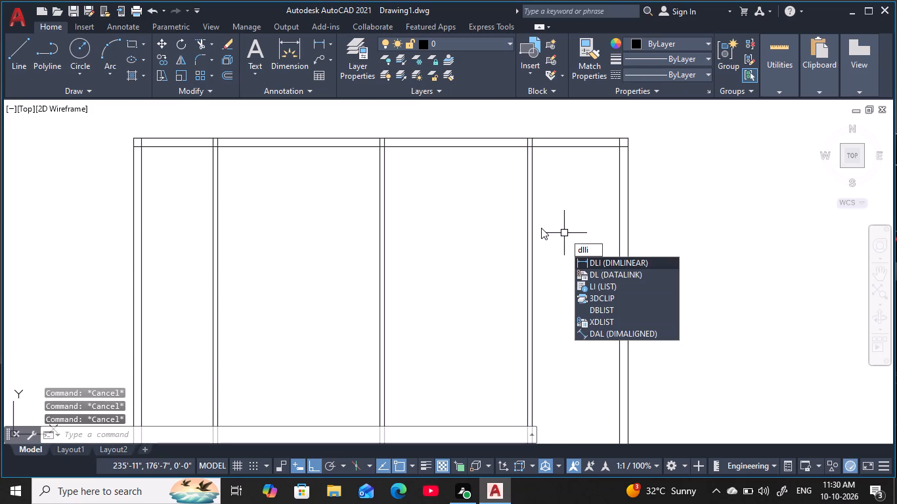
key("BackSpace")
key("BackSpace")
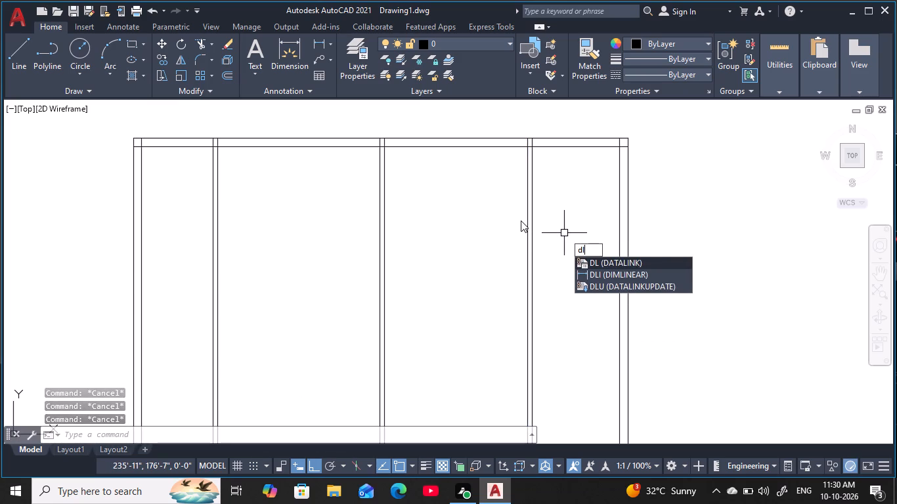
key("BackSpace")
type("li")
key("space")
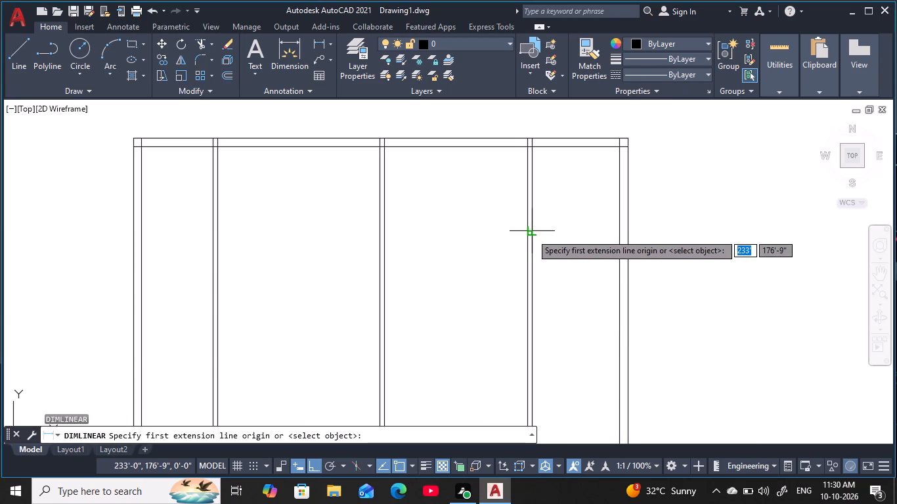
left_click(530, 232)
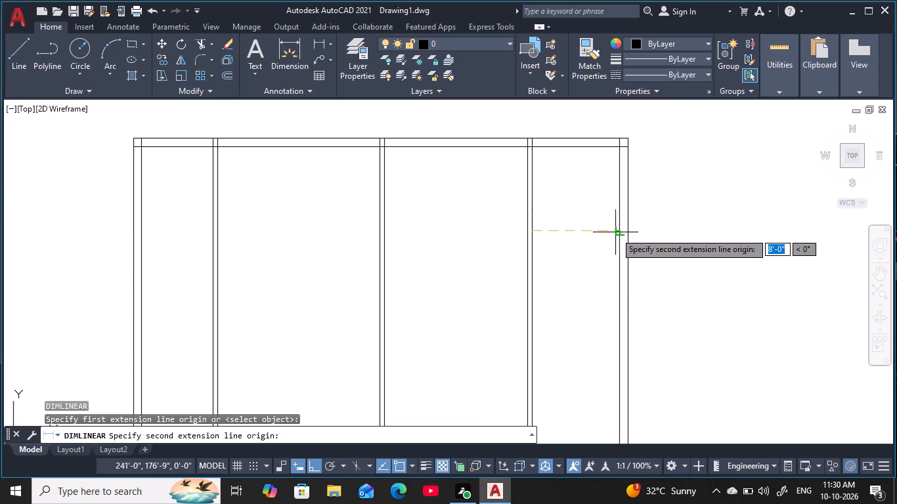
left_click(617, 232)
key("Escape")
key("Escape")
key("Escape")
key("Escape")
key("Escape")
key("Escape")
key("Escape")
key("Escape")
key("Escape")
key("Escape")
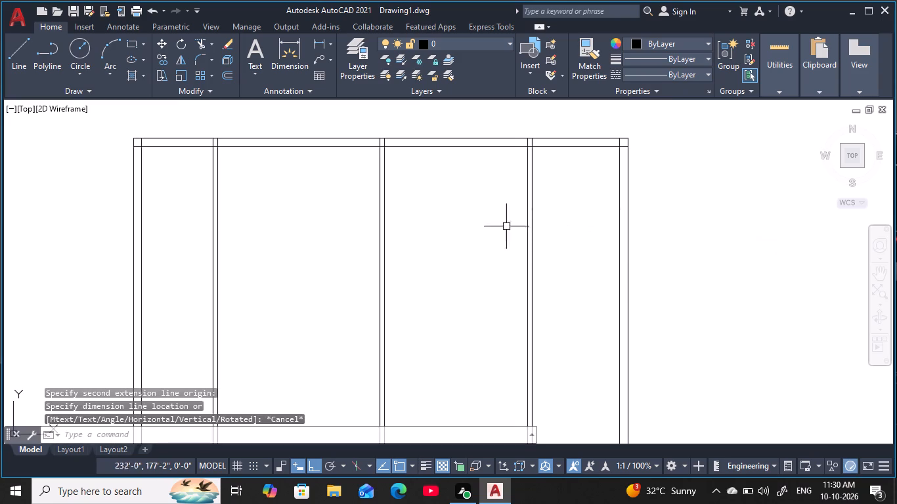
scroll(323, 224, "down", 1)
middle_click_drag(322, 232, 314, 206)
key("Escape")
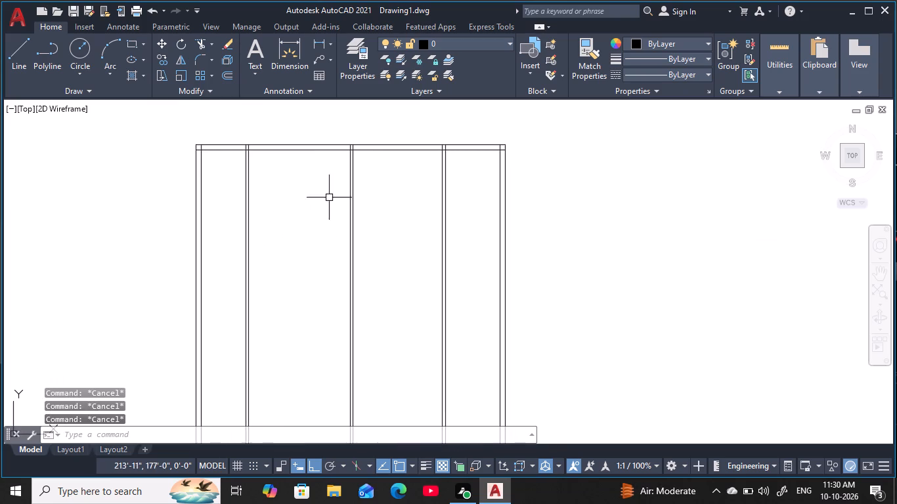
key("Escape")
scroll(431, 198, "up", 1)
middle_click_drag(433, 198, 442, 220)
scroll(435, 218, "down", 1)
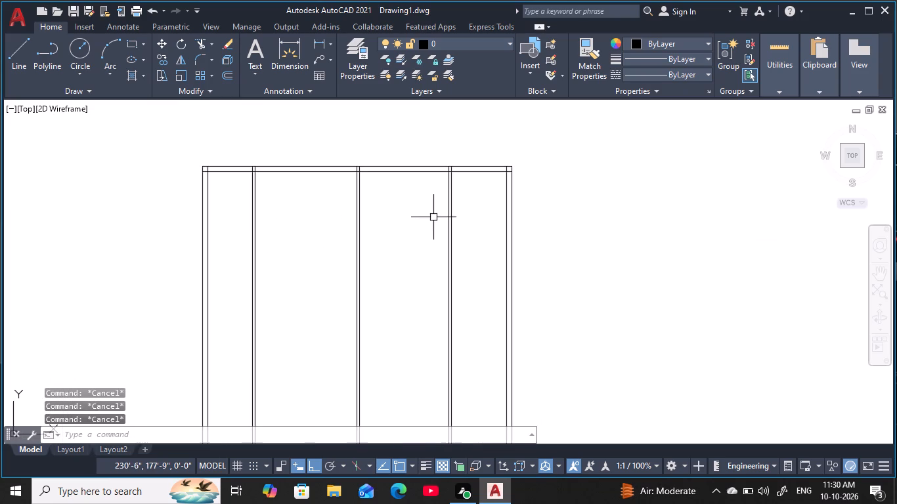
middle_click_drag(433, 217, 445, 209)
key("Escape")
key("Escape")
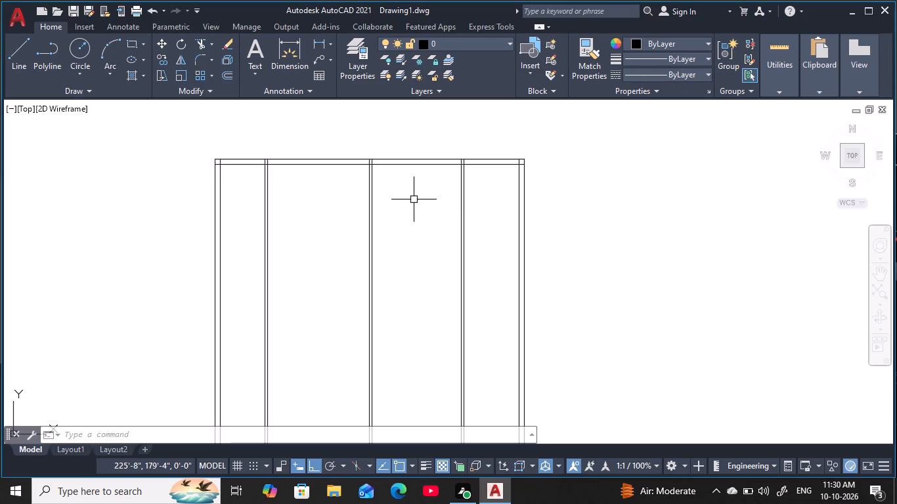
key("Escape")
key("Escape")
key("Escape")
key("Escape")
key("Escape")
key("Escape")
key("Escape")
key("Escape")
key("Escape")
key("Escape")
Offset the inner line of the top external wall 15' downward.
type("o")
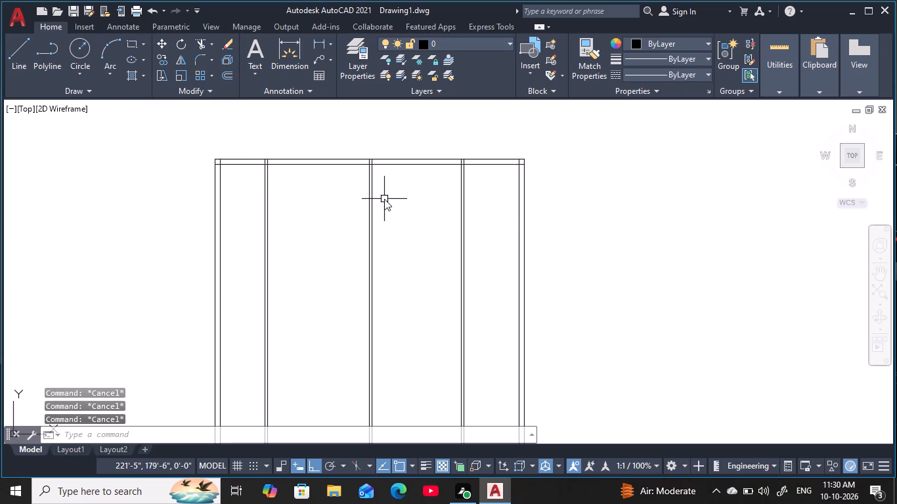
key("space")
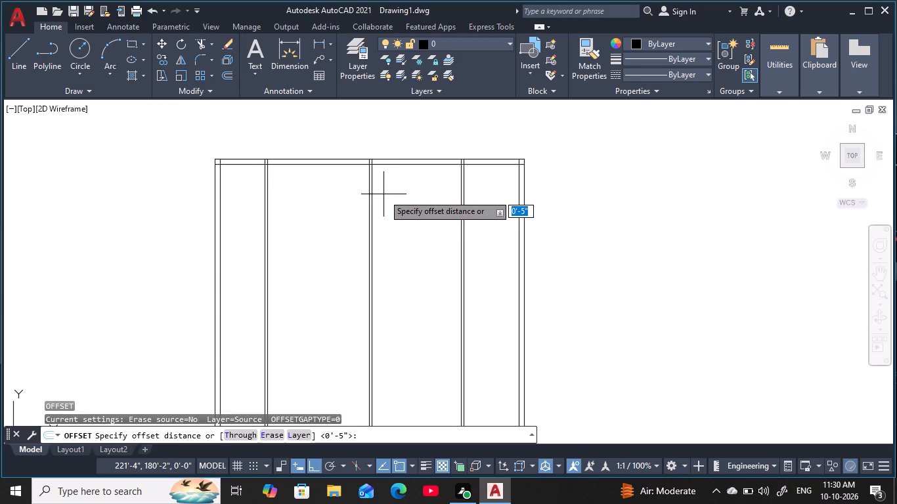
key("1")
type("5'")
key("space")
left_click(357, 167)
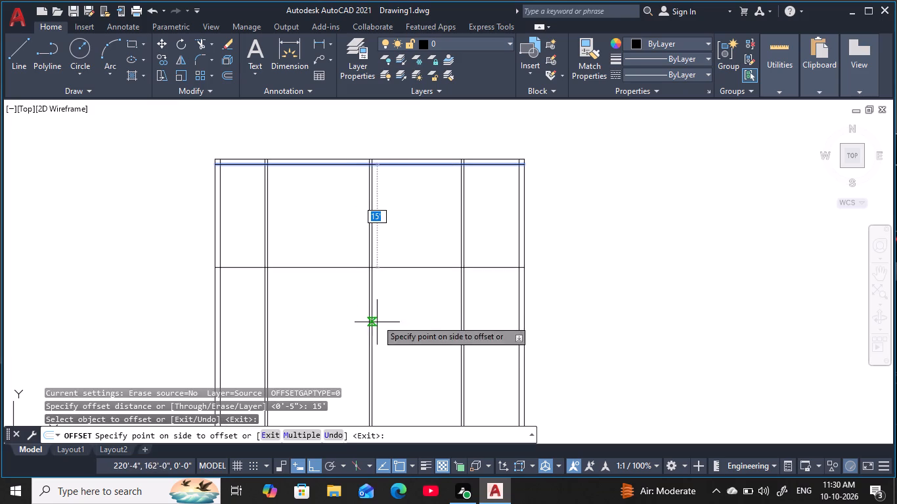
left_click(373, 346)
key("Escape")
key("Escape")
key("Escape")
key("Escape")
key("Escape")
key("Escape")
Offset the new horizontal line 5" downward to form the first horizontal internal wall pair.
type("o")
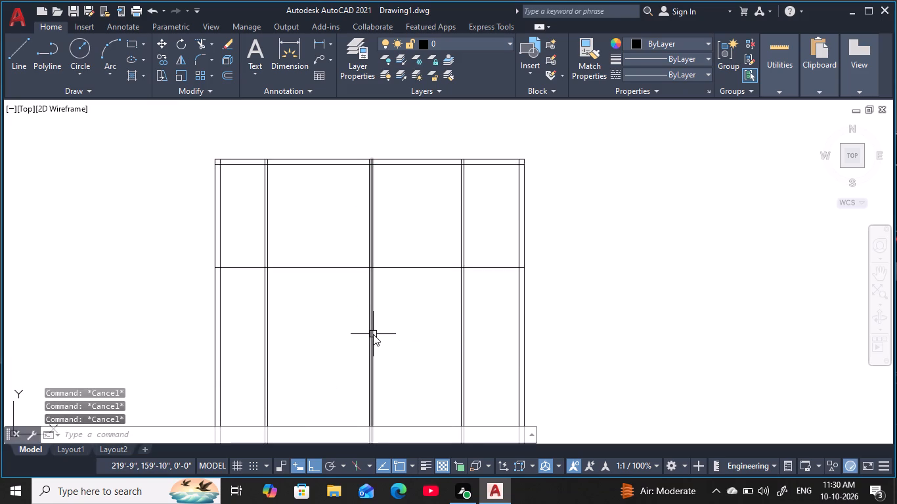
key("space")
type("5")
key("space")
left_click(325, 271)
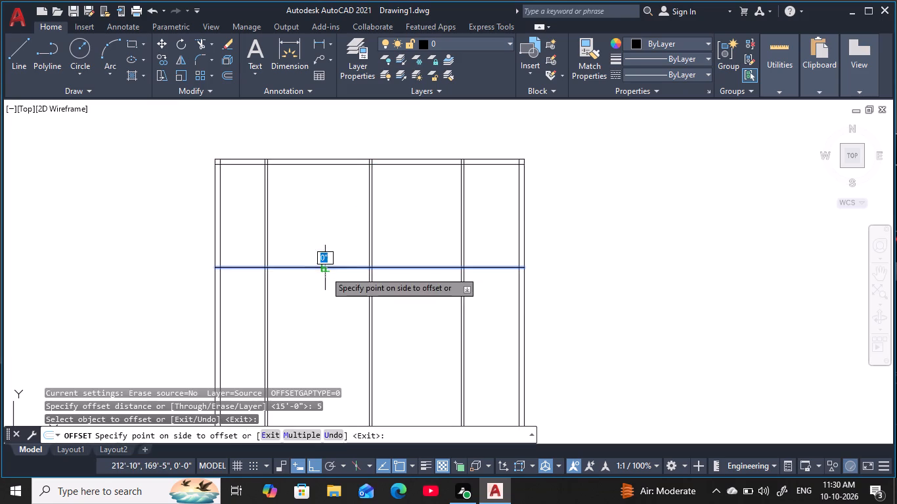
left_click(333, 326)
middle_click_drag(347, 319, 355, 261)
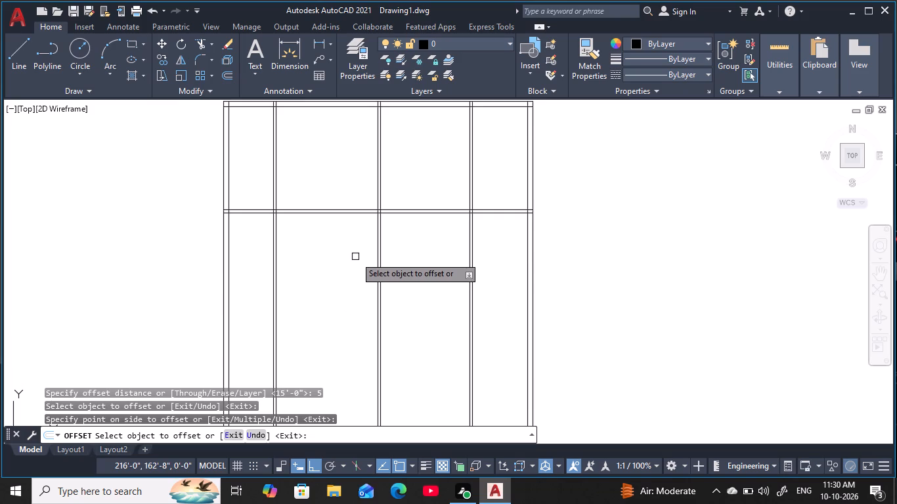
key("Escape")
key("Escape")
key("Escape")
key("Escape")
key("Escape")
key("Escape")
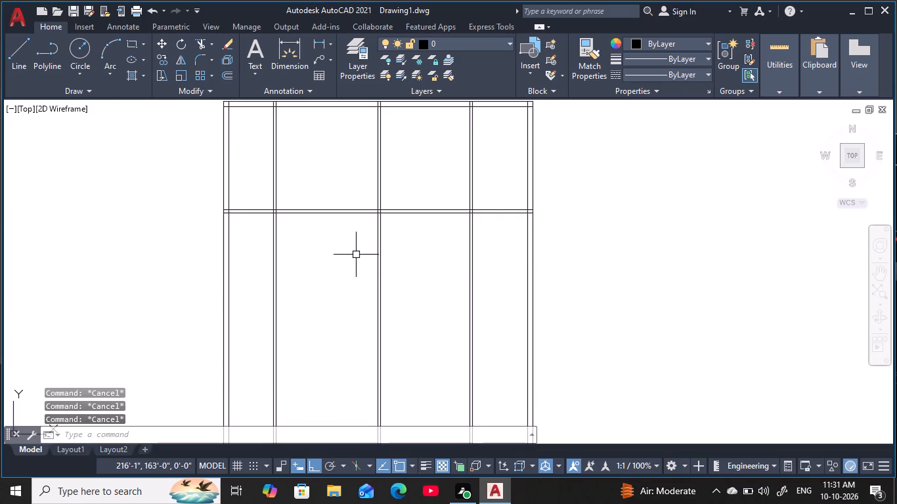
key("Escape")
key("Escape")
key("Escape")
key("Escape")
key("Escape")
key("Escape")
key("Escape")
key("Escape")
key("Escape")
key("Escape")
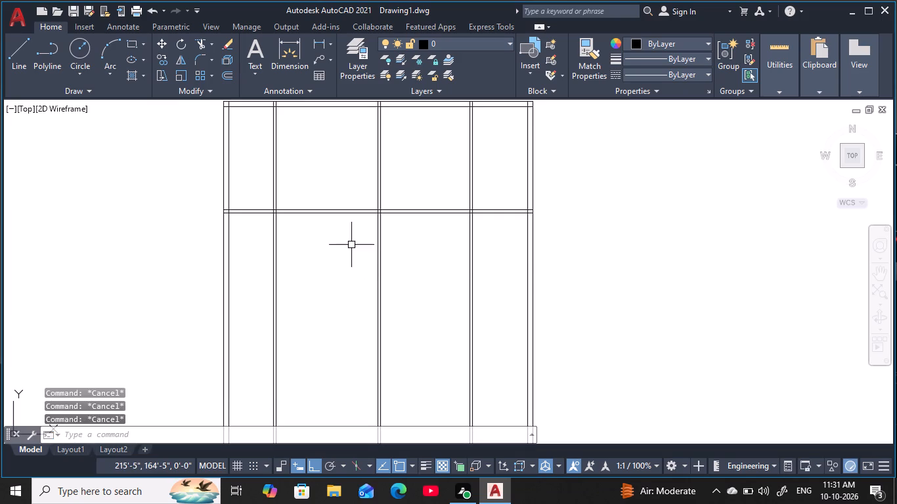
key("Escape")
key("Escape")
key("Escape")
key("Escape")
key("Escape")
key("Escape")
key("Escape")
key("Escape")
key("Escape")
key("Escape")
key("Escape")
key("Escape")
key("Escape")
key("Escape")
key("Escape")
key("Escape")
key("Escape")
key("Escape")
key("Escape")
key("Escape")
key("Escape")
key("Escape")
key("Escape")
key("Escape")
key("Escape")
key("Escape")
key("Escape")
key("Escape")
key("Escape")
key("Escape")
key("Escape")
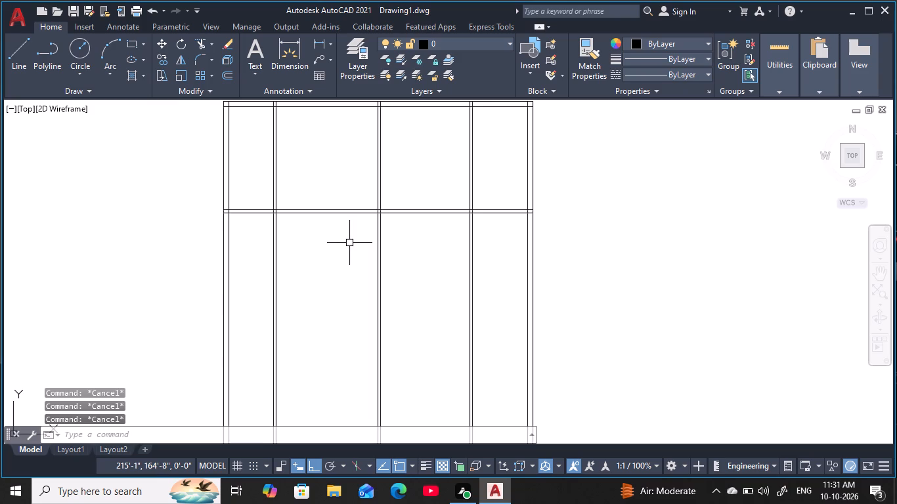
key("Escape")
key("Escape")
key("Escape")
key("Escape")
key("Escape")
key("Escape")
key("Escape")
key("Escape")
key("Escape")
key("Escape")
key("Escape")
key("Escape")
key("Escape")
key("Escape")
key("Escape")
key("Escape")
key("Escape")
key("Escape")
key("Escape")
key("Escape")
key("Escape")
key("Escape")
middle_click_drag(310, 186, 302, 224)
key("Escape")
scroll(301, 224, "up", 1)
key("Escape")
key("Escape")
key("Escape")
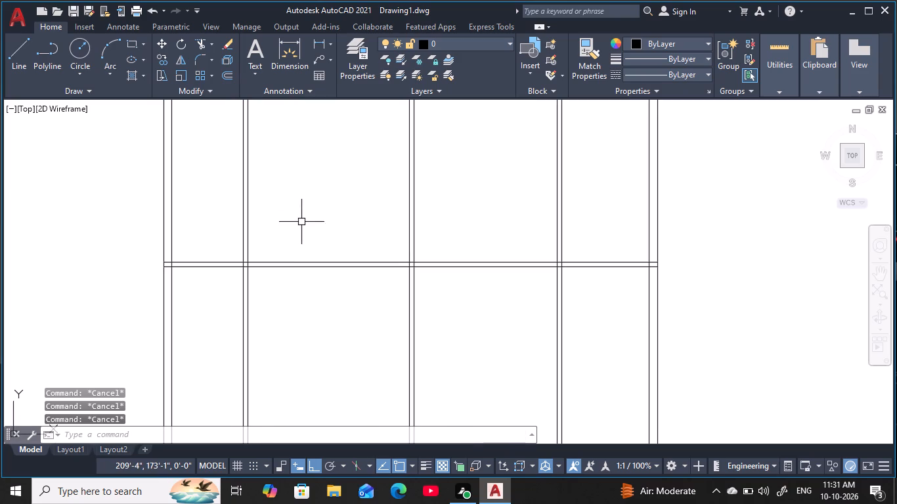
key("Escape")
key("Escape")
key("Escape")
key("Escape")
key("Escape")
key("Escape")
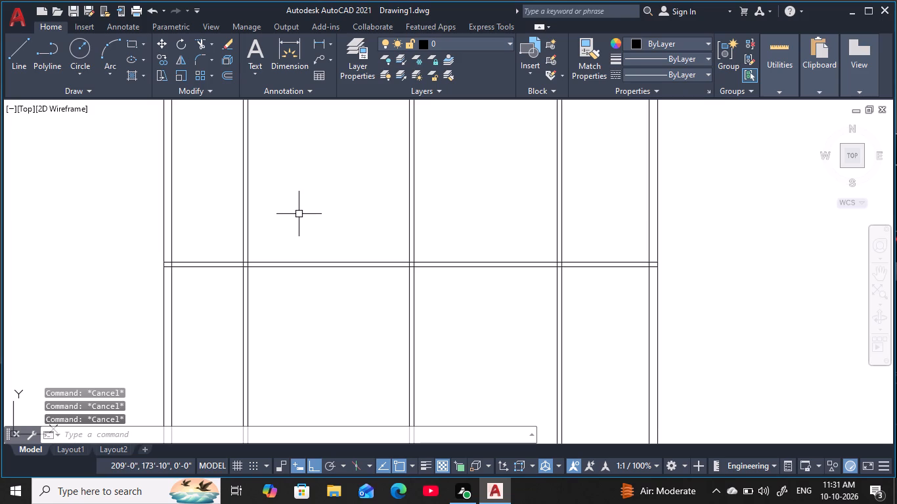
Offset the inner line of the top external wall 6' downward.
scroll(339, 213, "down", 1)
middle_click_drag(343, 228, 348, 245)
key("Escape")
key("Escape")
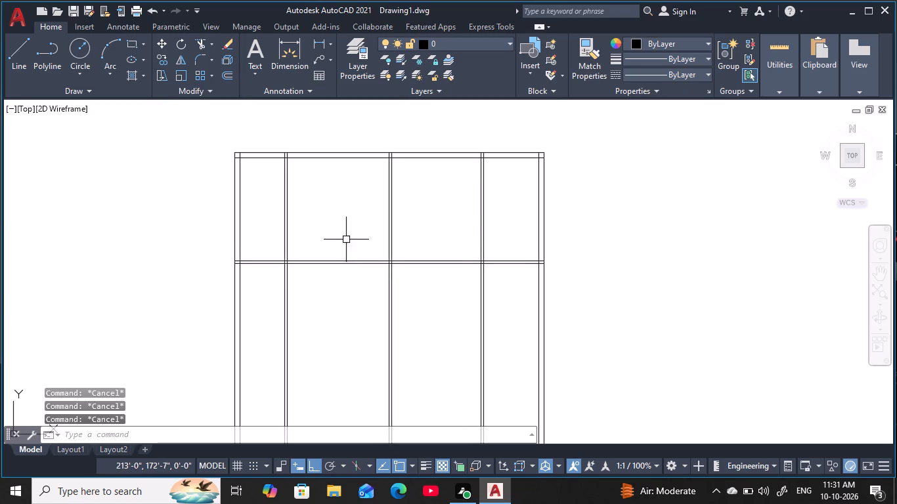
key("Escape")
key("Escape")
key("Escape")
key("Escape")
key("Escape")
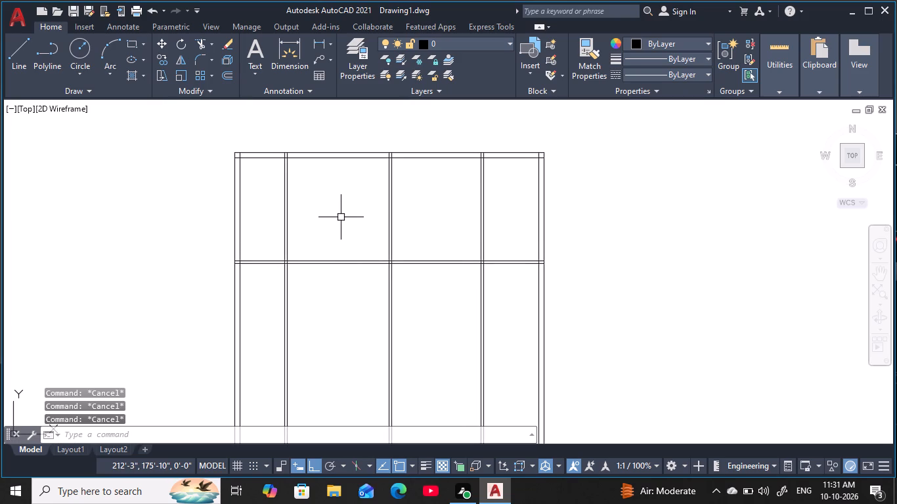
key("o")
key("space")
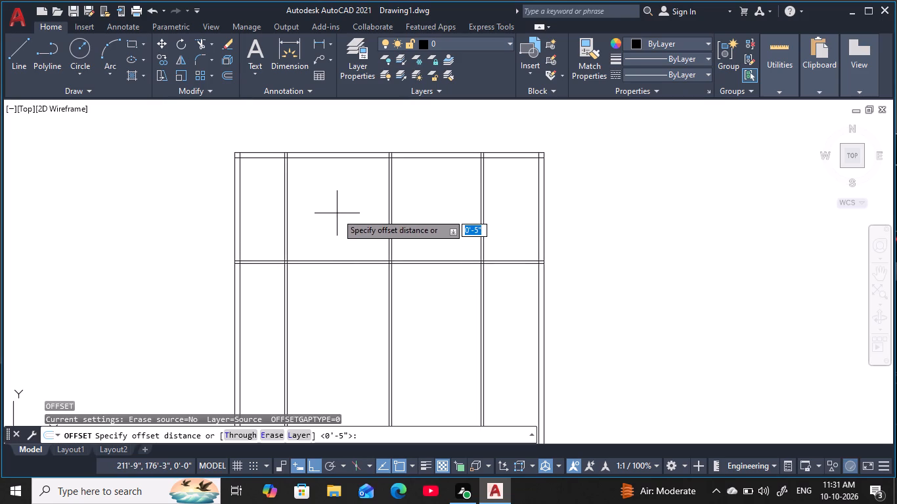
key("6")
key("apostrophe")
key("space")
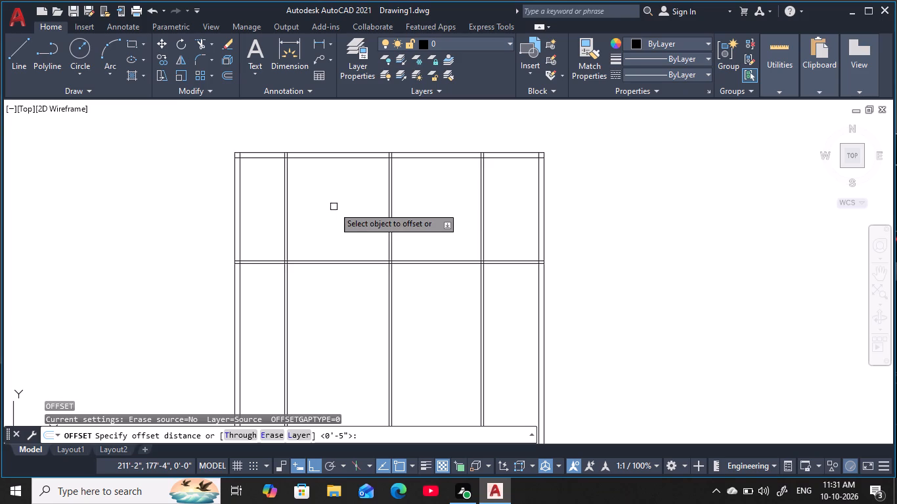
left_click(269, 158)
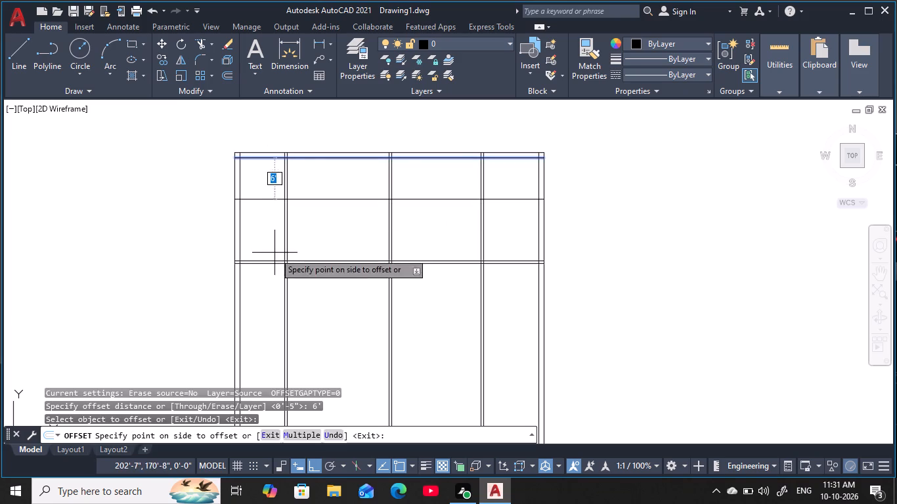
left_click(274, 253)
key("Escape")
key("Escape")
key("Escape")
key("Escape")
key("Escape")
key("Escape")
key("Escape")
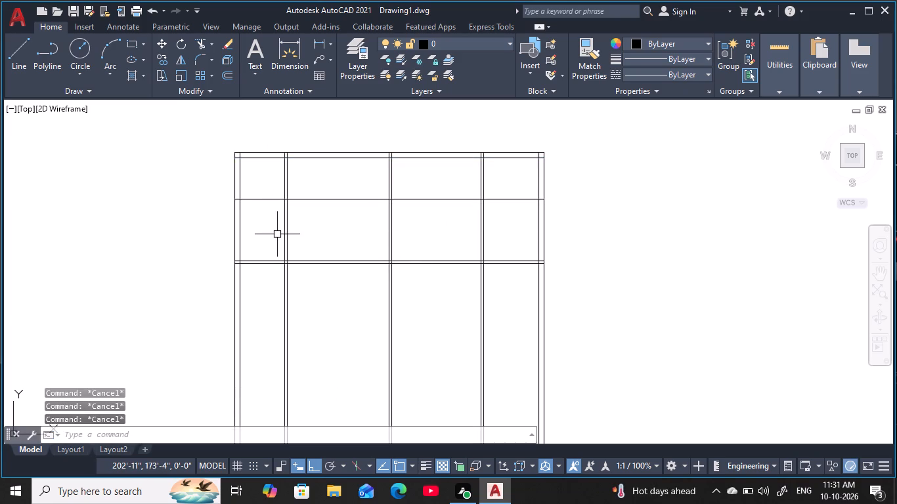
key("Escape")
key("Escape")
key("Escape")
key("Escape")
key("Escape")
key("Escape")
Offset the new horizontal line 5" downward to form another horizontal internal wall pair below the top wall.
type("o")
key("space")
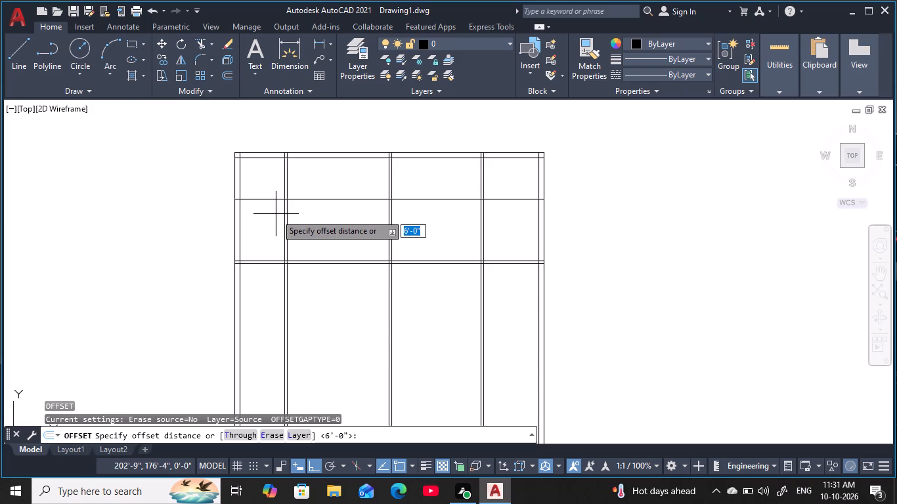
type("5")
key("space")
left_click(271, 199)
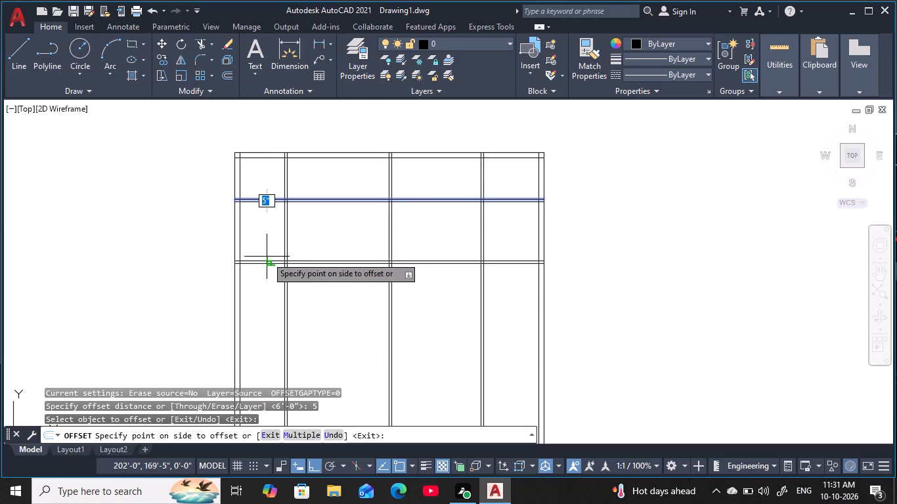
left_click(267, 257)
key("Escape")
key("Escape")
key("Escape")
Place a vertical linear dimension between the top external wall's inner line and the upper horizontal internal wall, in the leftmost bay.
scroll(254, 193, "up", 1)
key("Escape")
scroll(253, 193, "up", 1)
key("Escape")
key("Escape")
key("Escape")
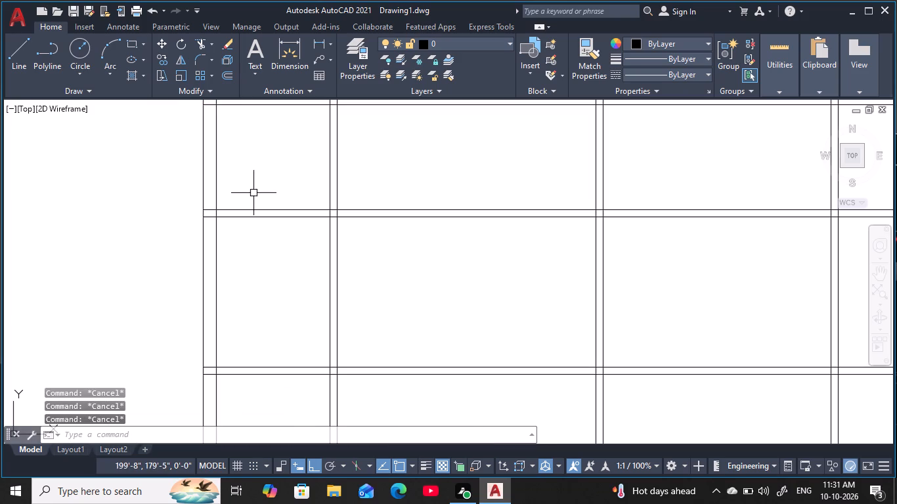
type("dli")
key("space")
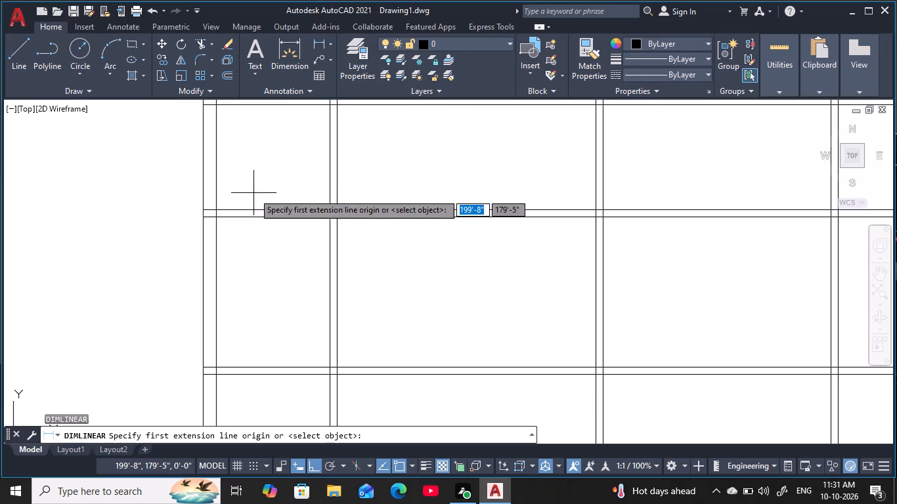
middle_click_drag(254, 133, 254, 150)
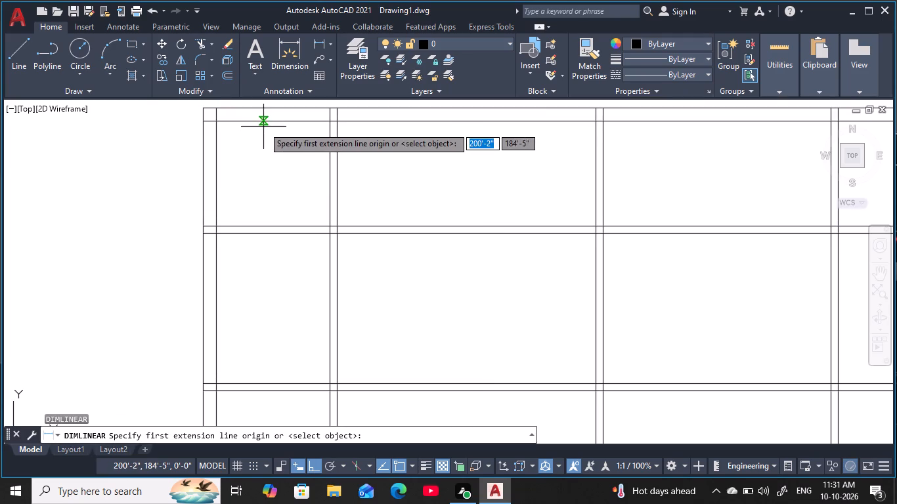
left_click(263, 127)
left_click(273, 222)
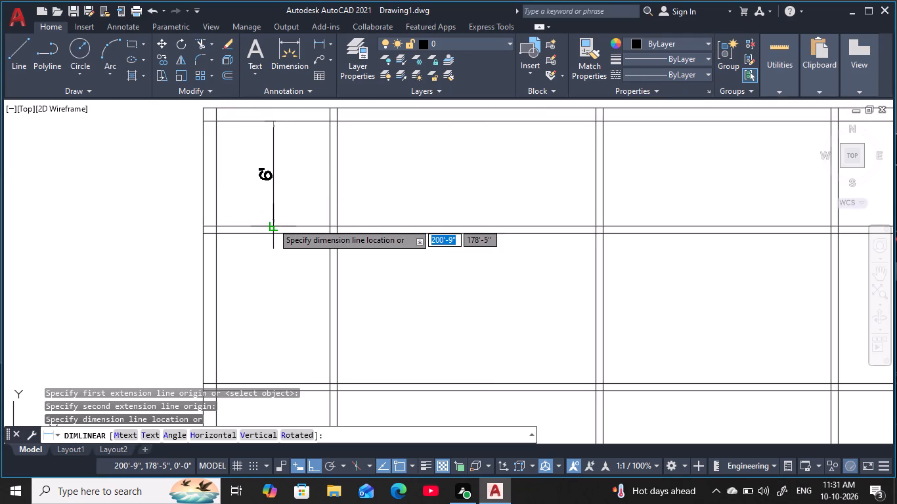
left_click(273, 223)
key("Escape")
key("Escape")
key("Escape")
key("Escape")
key("Escape")
key("Escape")
key("Escape")
key("Escape")
key("Escape")
key("Escape")
key("Escape")
key("Escape")
key("Escape")
key("Escape")
key("Escape")
key("Escape")
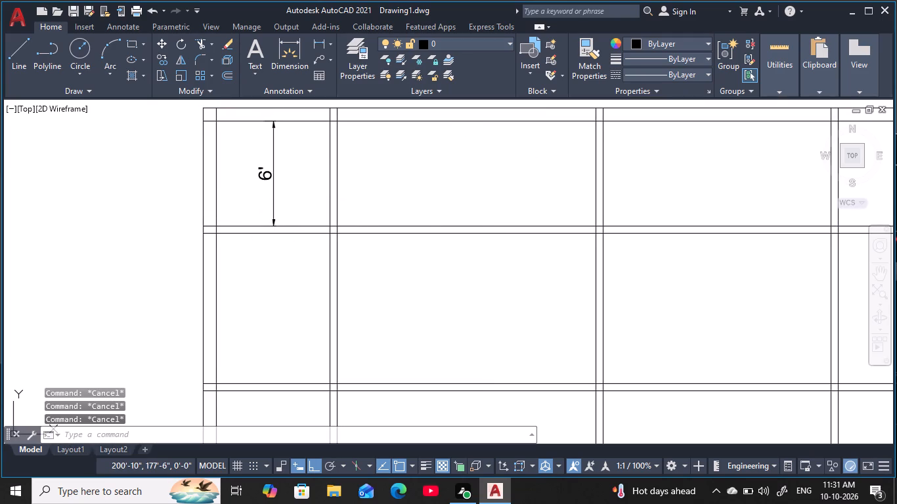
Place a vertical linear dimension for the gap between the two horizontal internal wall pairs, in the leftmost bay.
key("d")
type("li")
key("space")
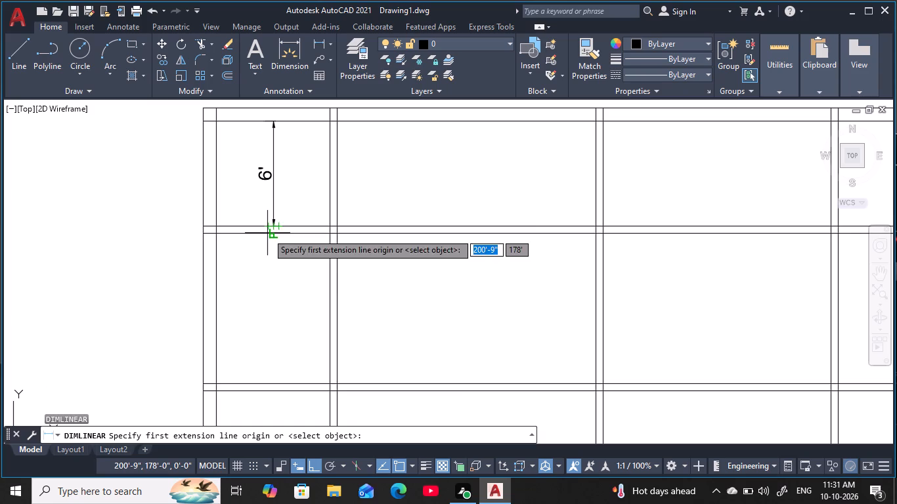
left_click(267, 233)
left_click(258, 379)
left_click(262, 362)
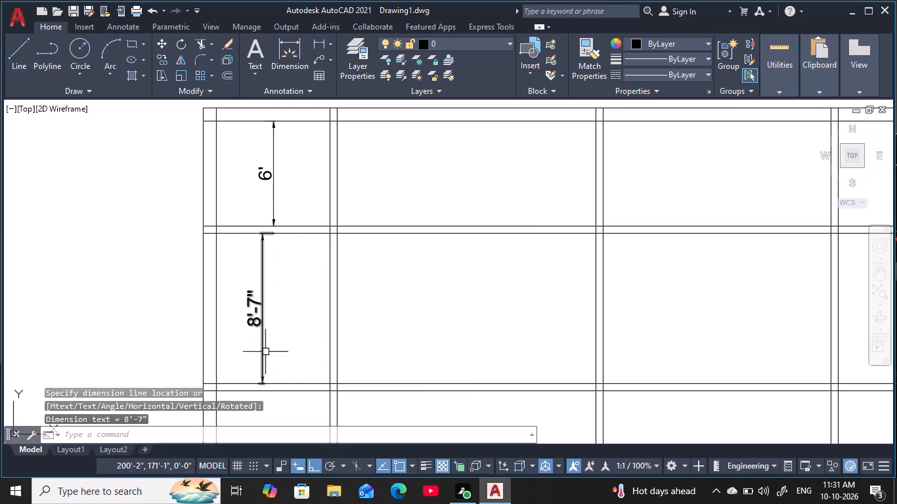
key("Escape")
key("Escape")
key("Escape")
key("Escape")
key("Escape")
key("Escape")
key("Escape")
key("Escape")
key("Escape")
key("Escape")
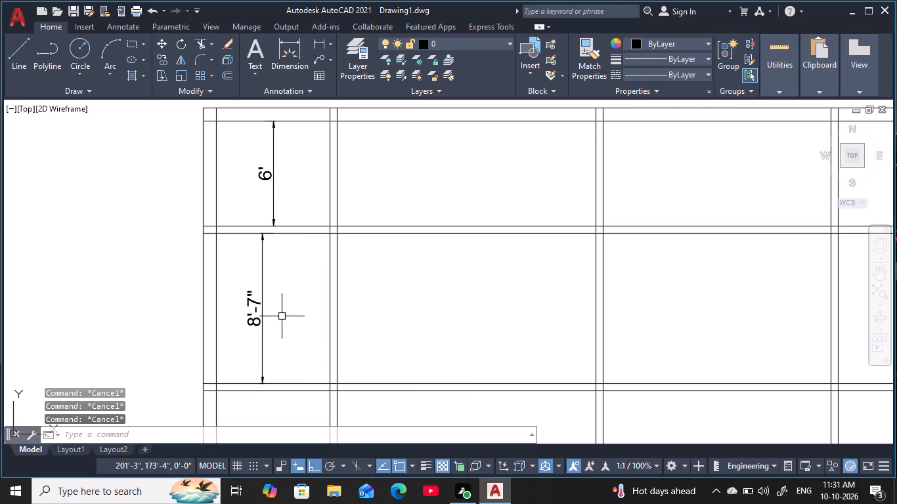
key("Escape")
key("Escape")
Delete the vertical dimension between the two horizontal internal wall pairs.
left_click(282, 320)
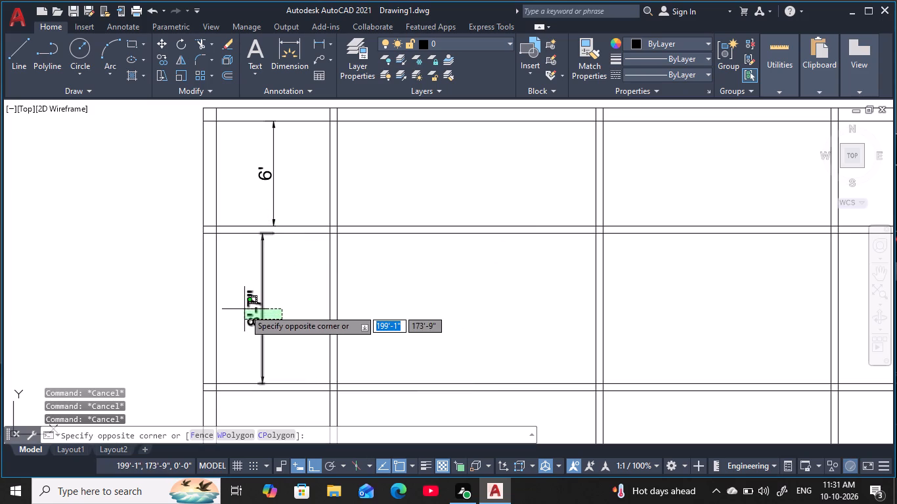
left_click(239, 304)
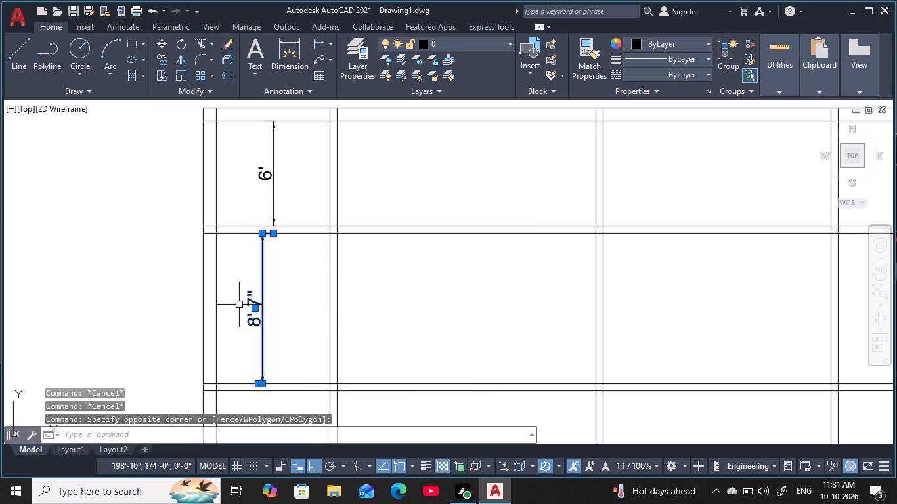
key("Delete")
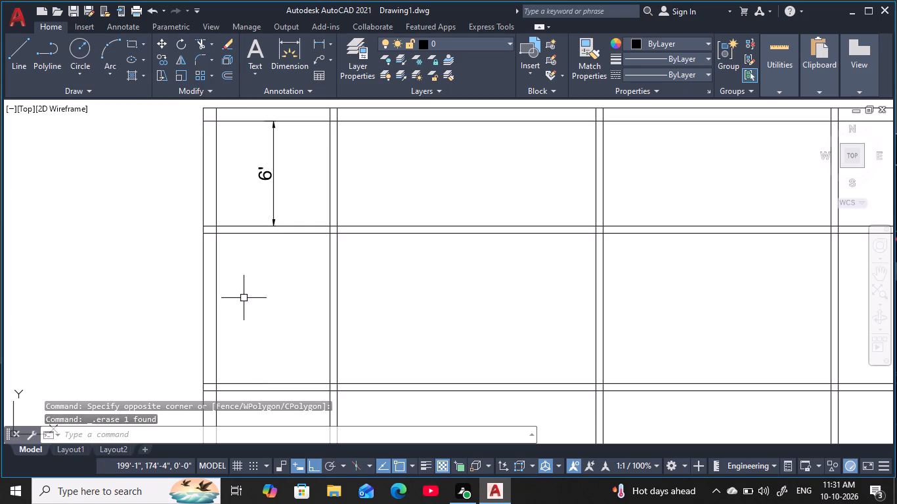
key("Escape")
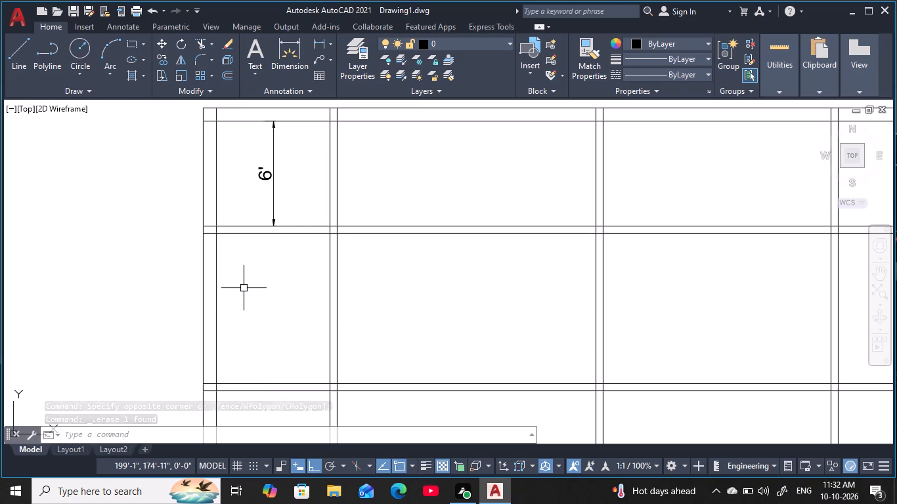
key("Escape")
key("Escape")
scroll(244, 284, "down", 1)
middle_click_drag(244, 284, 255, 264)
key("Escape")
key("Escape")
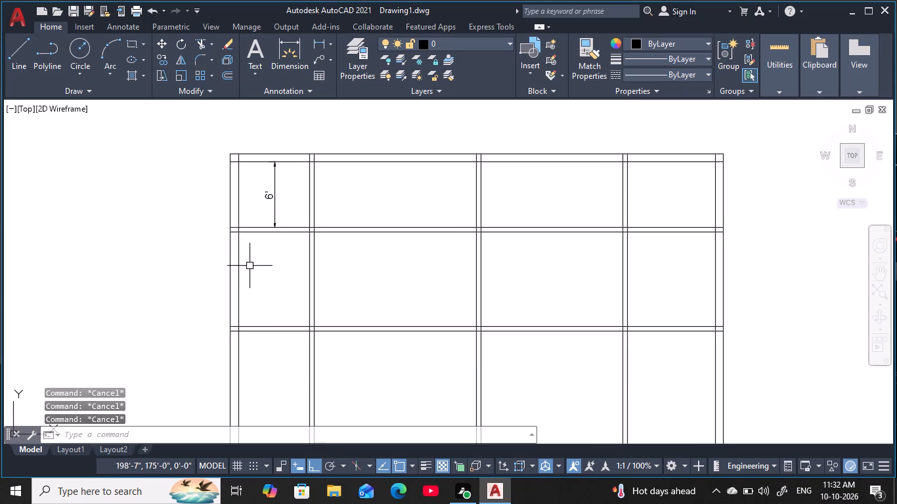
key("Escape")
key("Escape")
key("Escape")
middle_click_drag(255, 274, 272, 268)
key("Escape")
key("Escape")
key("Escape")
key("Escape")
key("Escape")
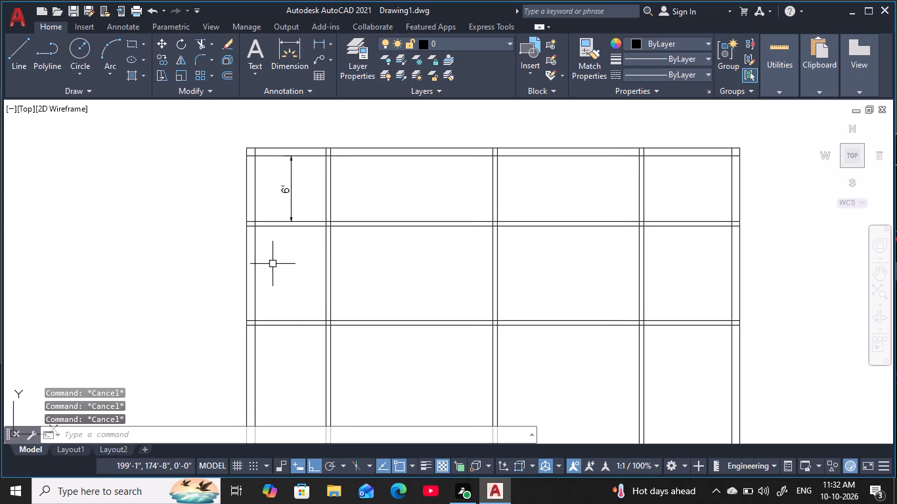
Offset the upper line of the lowest horizontal internal wall pair 6' upward.
type("o 6")
type("'")
key("space")
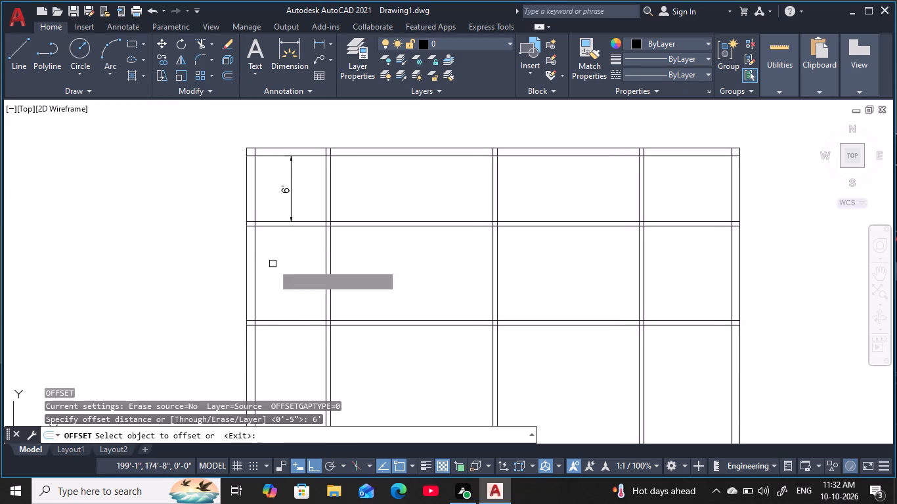
left_click(286, 318)
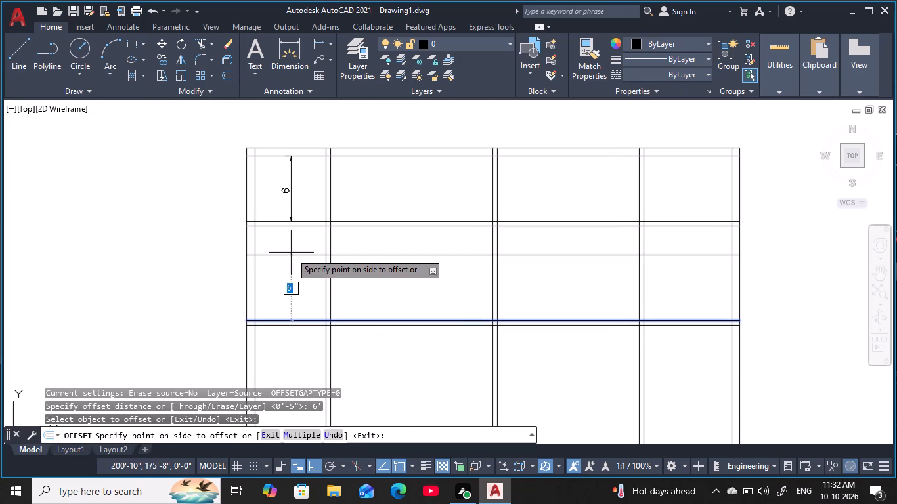
left_click(291, 253)
key("Escape")
key("Escape")
key("Escape")
key("Escape")
key("Escape")
key("Escape")
key("Escape")
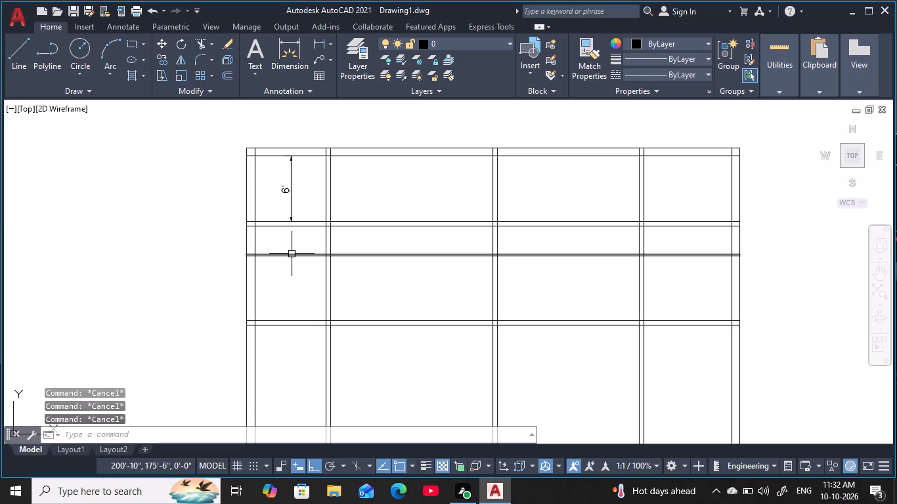
Offset the new horizontal line 5" upward to form another horizontal internal wall pair between the two existing ones.
type("o")
key("space")
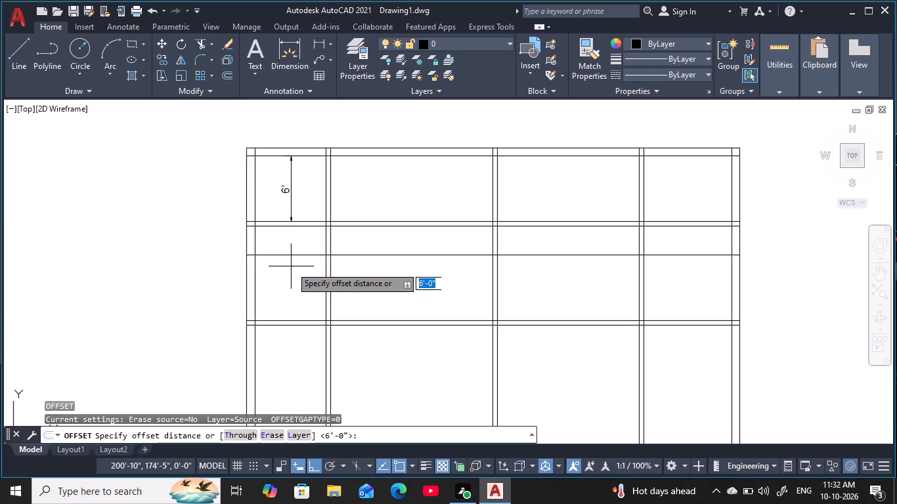
type("5")
key("space")
left_click(292, 255)
left_click(295, 242)
key("Escape")
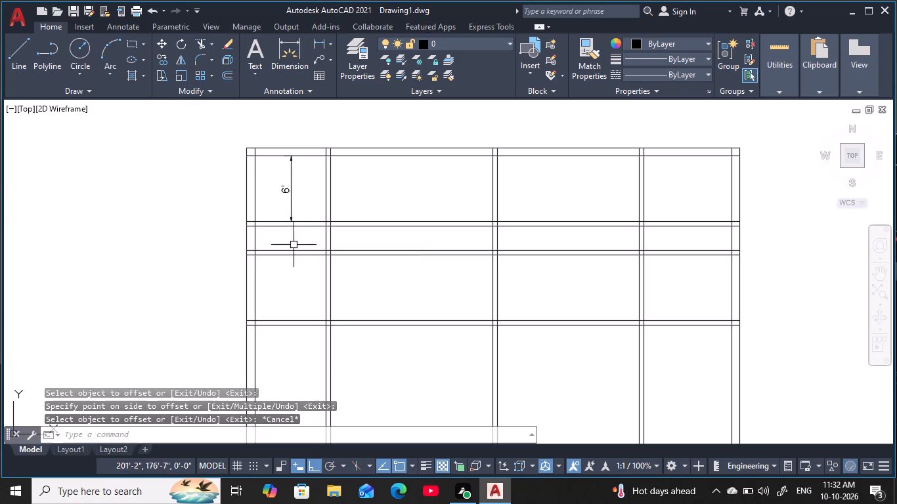
key("Escape")
key("Escape")
key("Escape")
key("Escape")
key("Escape")
key("Escape")
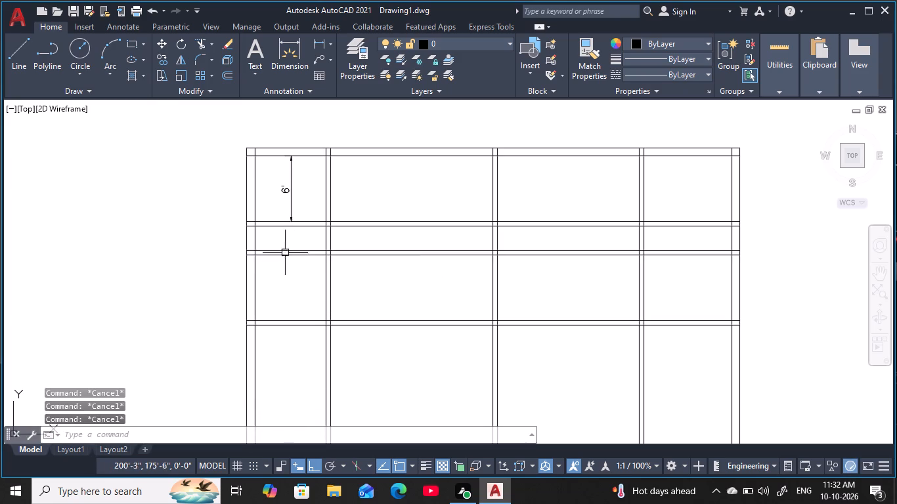
Trim the two upper horizontal internal wall pairs out of the second and third bays, keeping them in the outer bays.
middle_click_drag(287, 245, 276, 246)
key("Escape")
key("Escape")
key("Escape")
key("Escape")
scroll(286, 238, "up", 2)
middle_click_drag(287, 245, 285, 253)
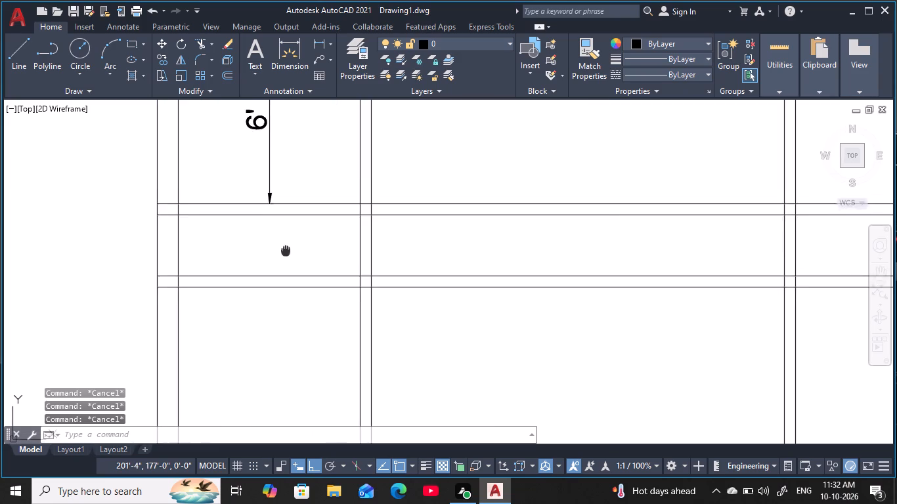
middle_click_drag(285, 253, 284, 261)
scroll(283, 260, "down", 1)
key("Escape")
middle_click_drag(280, 255, 284, 182)
scroll(284, 182, "down", 1)
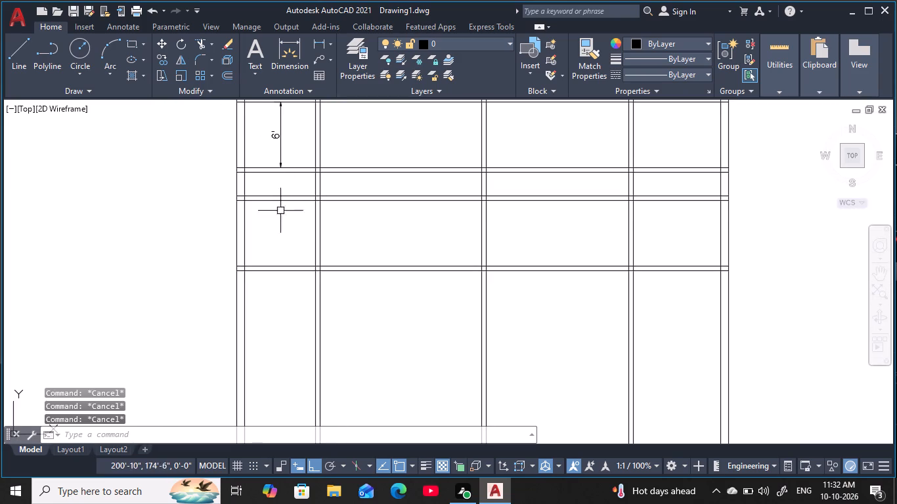
key("Escape")
middle_click_drag(289, 228, 285, 261)
key("Escape")
key("Escape")
key("Escape")
key("t")
type("r")
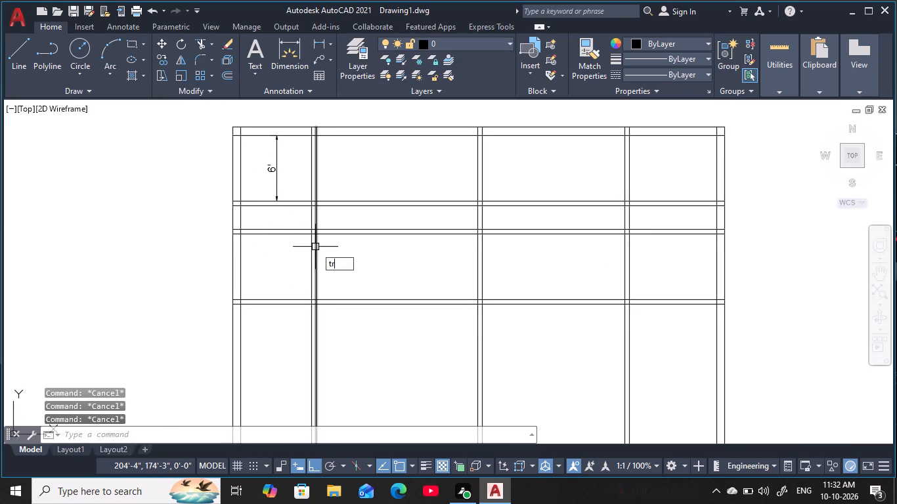
key("space")
left_click(390, 264)
left_click(382, 166)
left_click(560, 262)
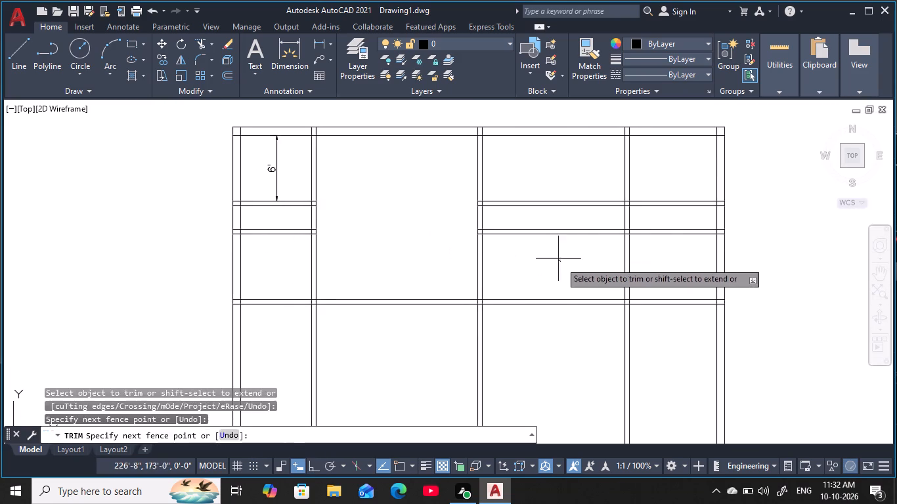
left_click(541, 194)
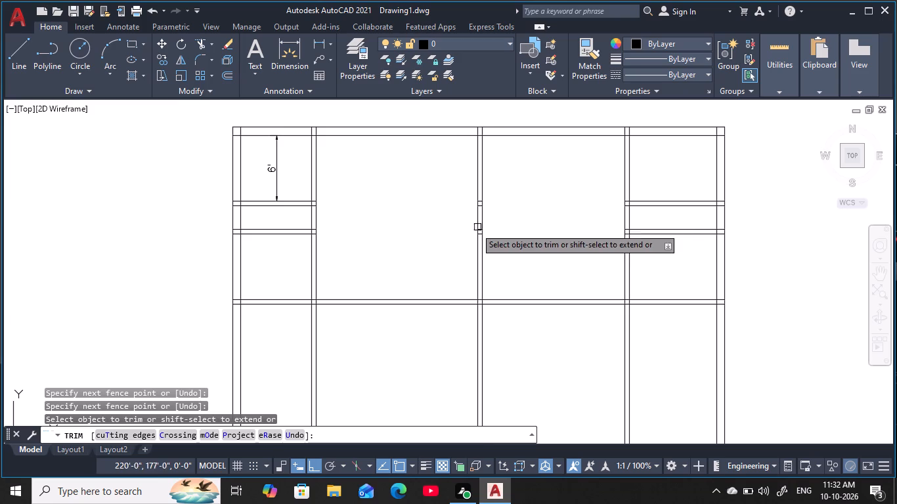
key("Escape")
key("Escape")
key("Escape")
key("Escape")
key("Escape")
key("Escape")
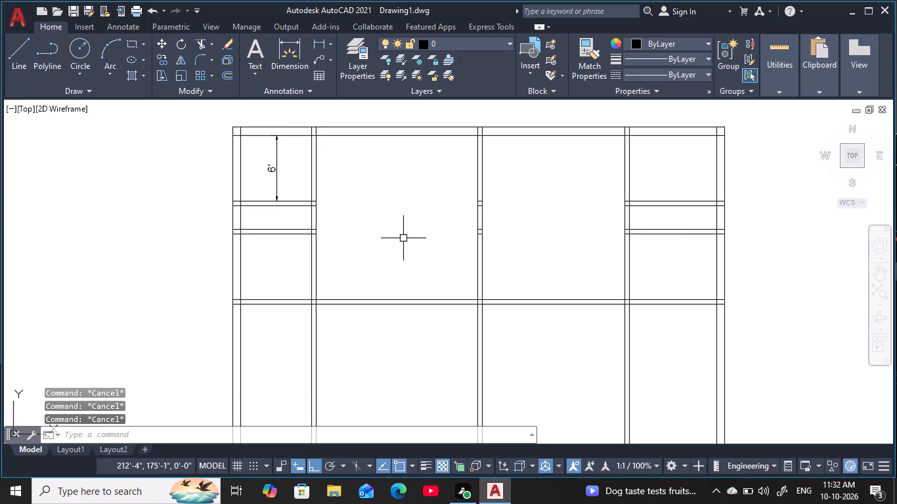
Trim off the leftmost vertical internal wall pair below the lowest horizontal internal wall.
middle_click_drag(390, 242, 399, 210)
key("Escape")
key("Escape")
key("Escape")
key("Escape")
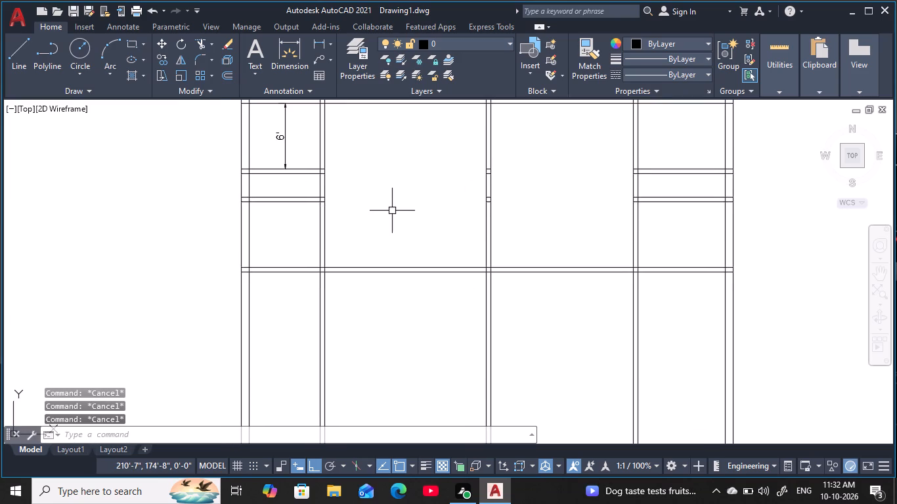
key("Escape")
type("tr")
key("space")
left_click(368, 325)
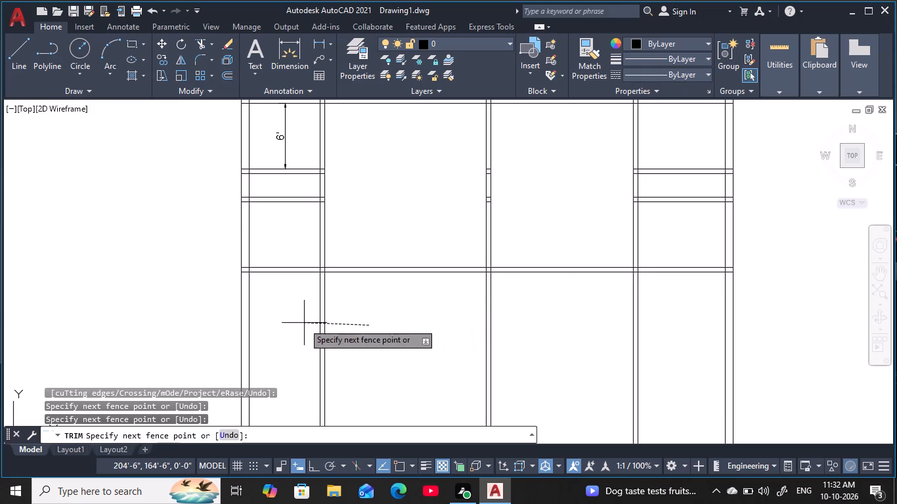
left_click(295, 325)
middle_click_drag(354, 318, 353, 281)
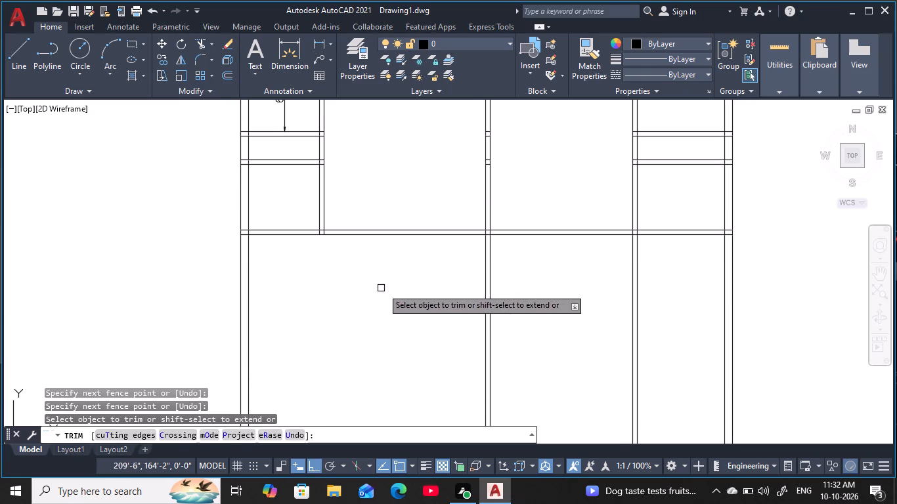
key("Escape")
key("Escape")
key("Escape")
Offset the lower line of the lowest horizontal internal wall pair 20' downward.
middle_click_drag(392, 291, 387, 234)
scroll(380, 253, "down", 1)
middle_click_drag(382, 256, 374, 264)
key("Escape")
key("Escape")
key("Escape")
key("Escape")
key("Escape")
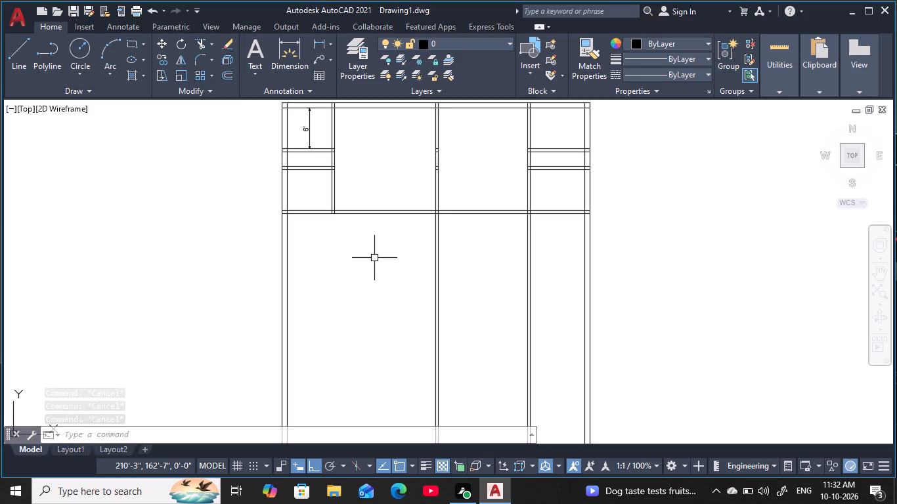
middle_click_drag(374, 272, 371, 259)
key("Escape")
key("Escape")
key("Escape")
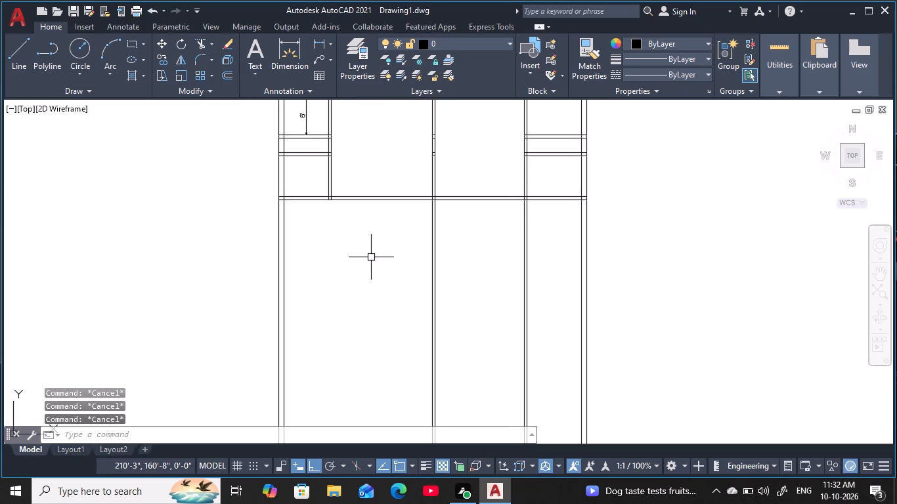
key("Escape")
key("o")
key("space")
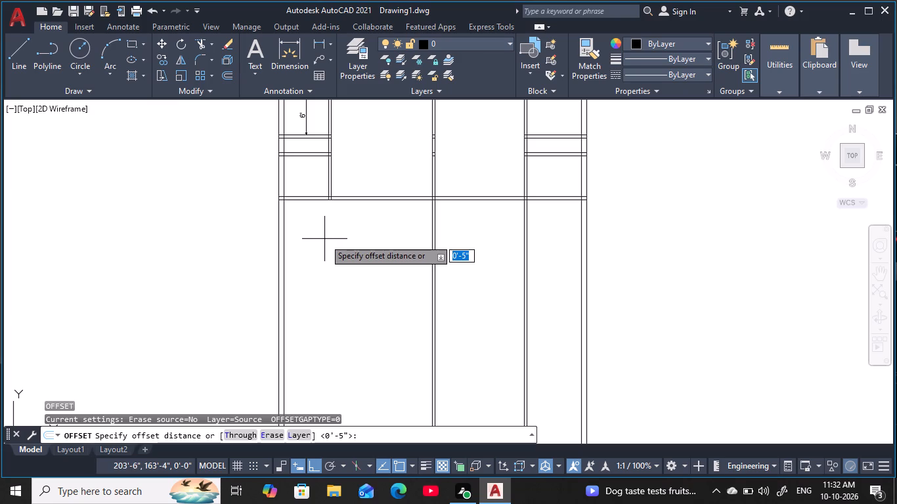
key("2")
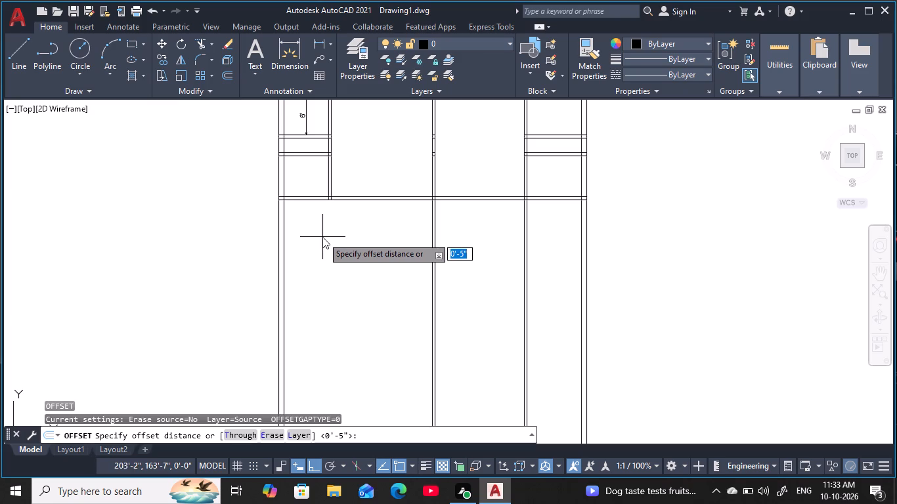
type("0'")
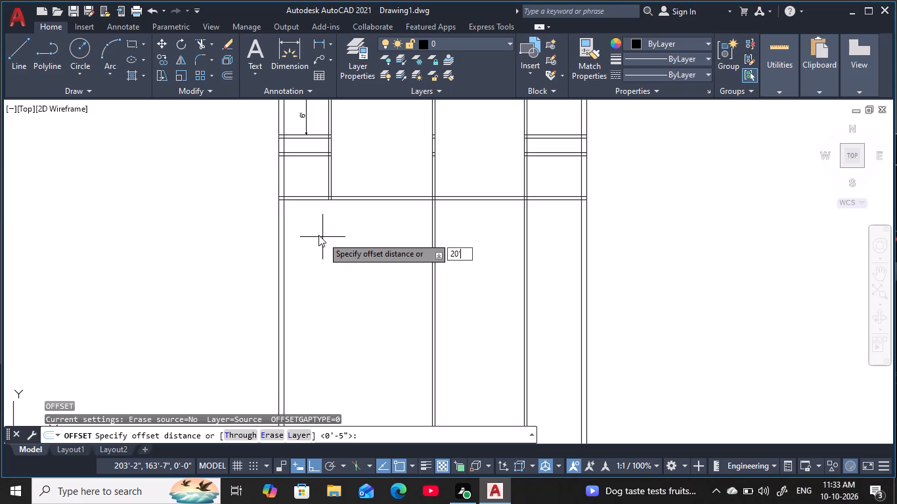
key("space")
left_click(374, 201)
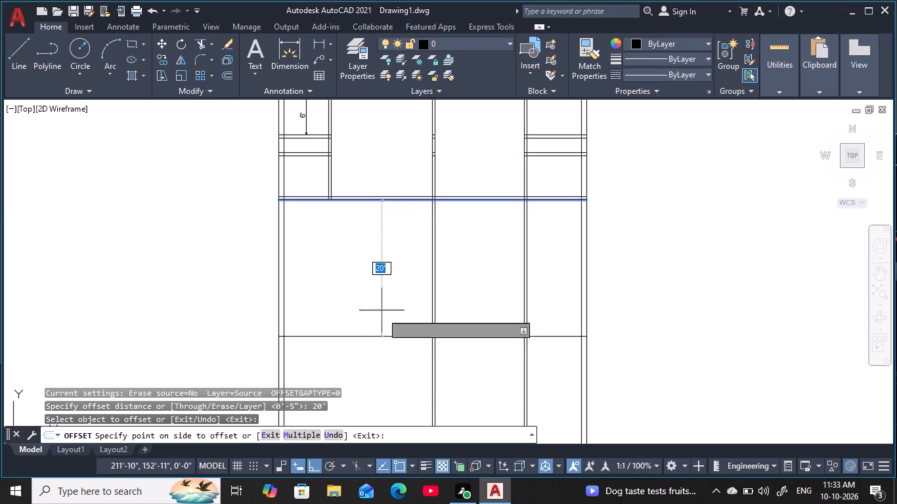
left_click(396, 373)
right_click(397, 352)
middle_click_drag(397, 352, 389, 339)
key("Escape")
key("Escape")
key("Escape")
key("Escape")
key("Escape")
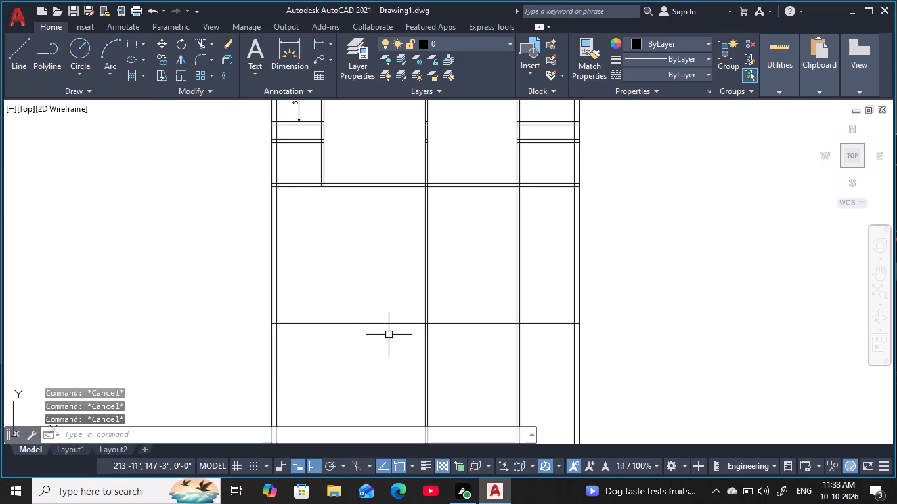
Offset the new horizontal line 5" downward to form another full-width horizontal internal wall pair.
key("o")
key("space")
key("5")
key("space")
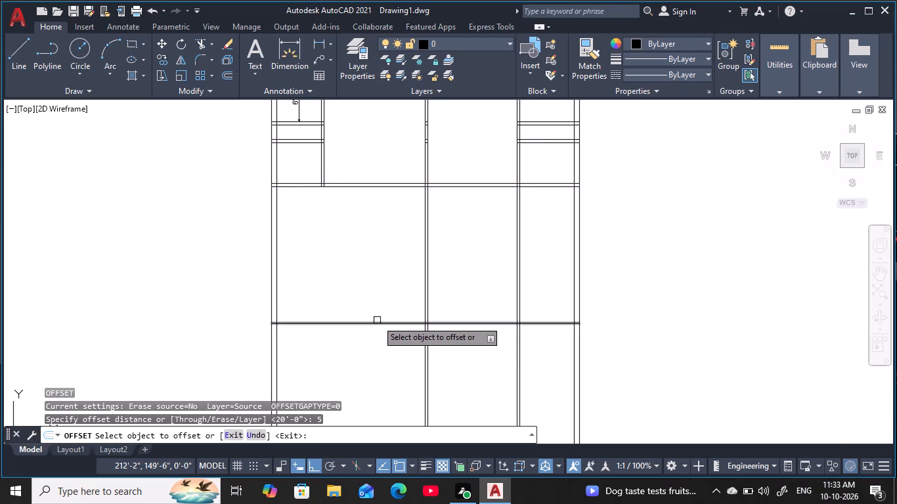
left_click(377, 320)
left_click(383, 324)
left_click(388, 380)
middle_click_drag(390, 373, 396, 374)
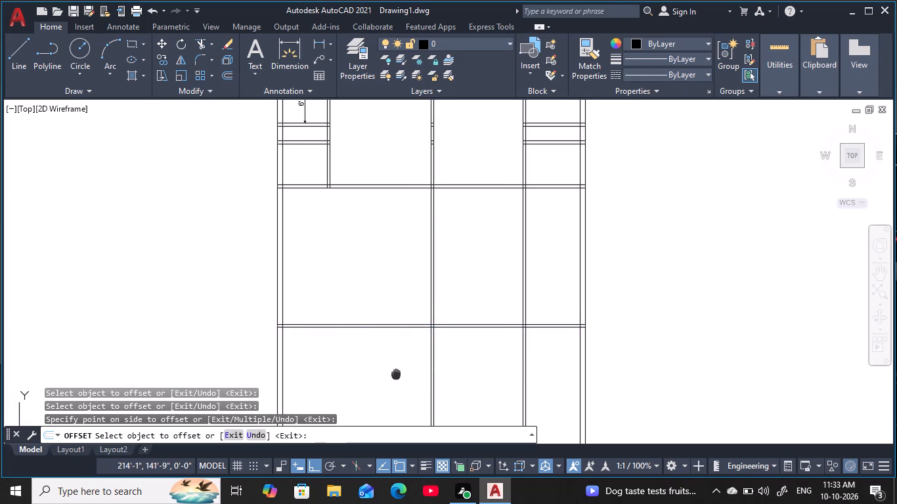
middle_click_drag(396, 374, 394, 349)
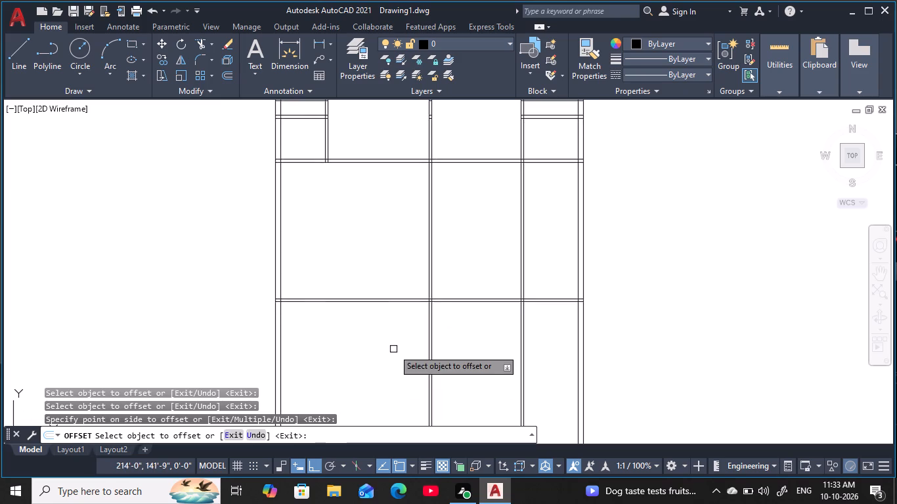
key("Escape")
key("Escape")
key("Escape")
key("Escape")
key("Escape")
key("Escape")
key("Escape")
key("Escape")
key("Escape")
key("Escape")
key("Escape")
key("Escape")
key("Escape")
key("Escape")
key("Escape")
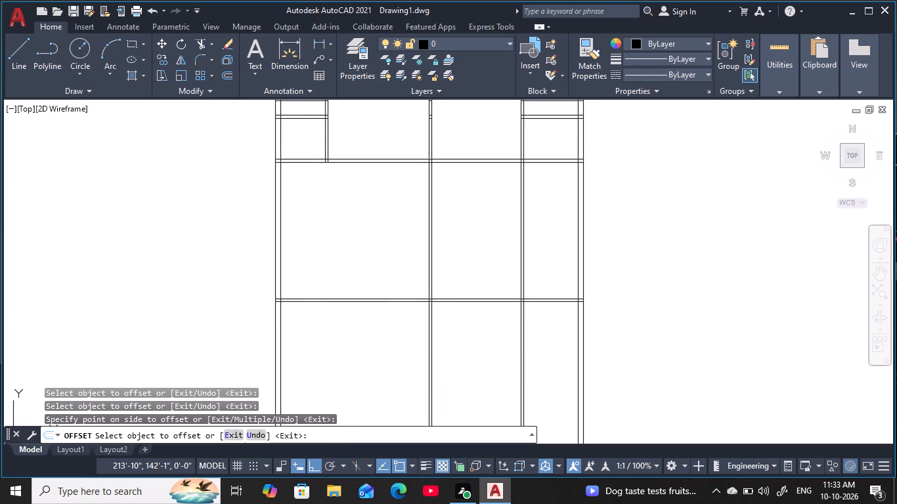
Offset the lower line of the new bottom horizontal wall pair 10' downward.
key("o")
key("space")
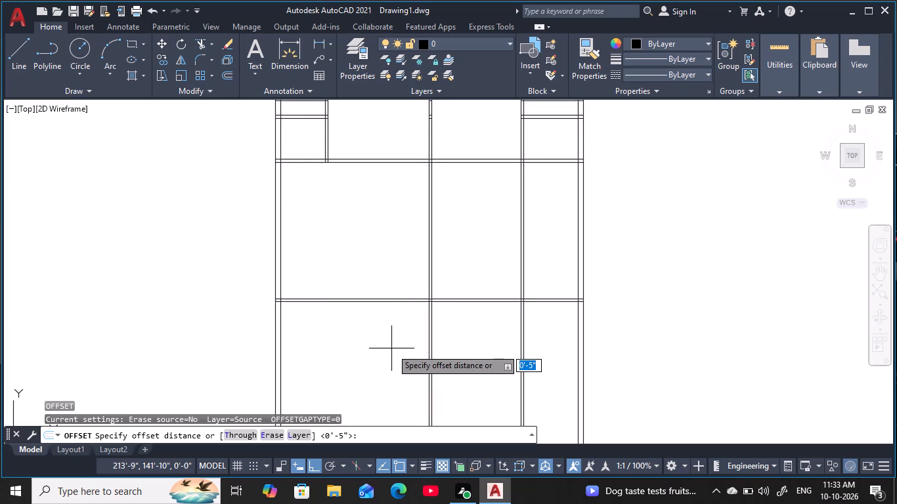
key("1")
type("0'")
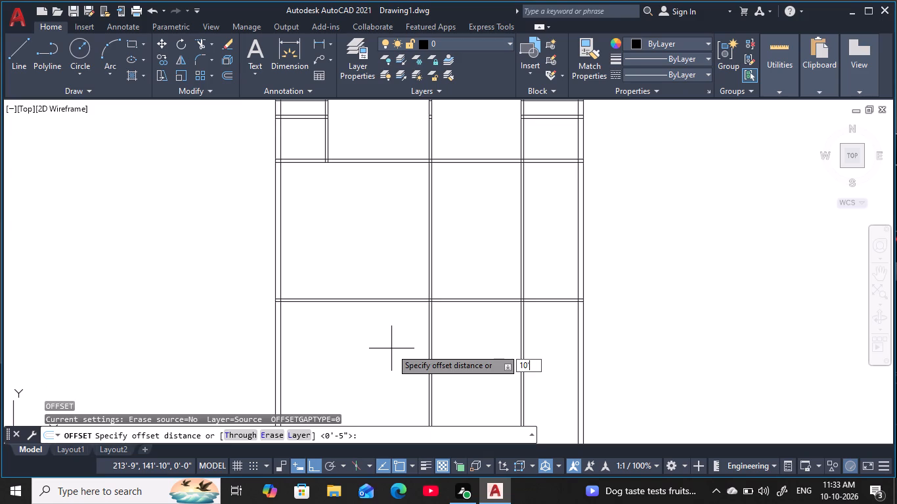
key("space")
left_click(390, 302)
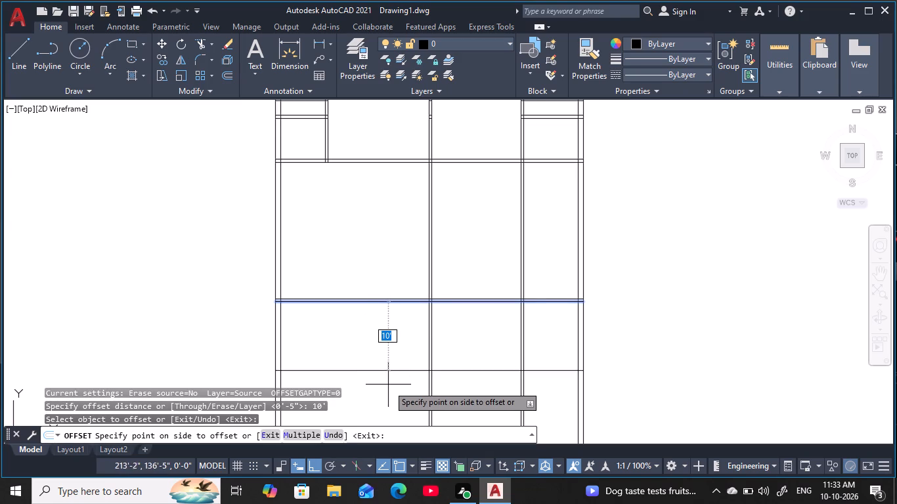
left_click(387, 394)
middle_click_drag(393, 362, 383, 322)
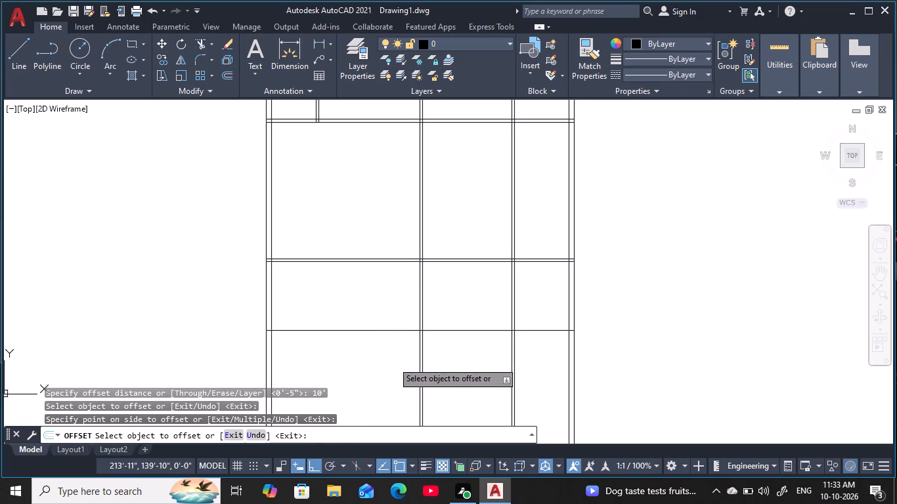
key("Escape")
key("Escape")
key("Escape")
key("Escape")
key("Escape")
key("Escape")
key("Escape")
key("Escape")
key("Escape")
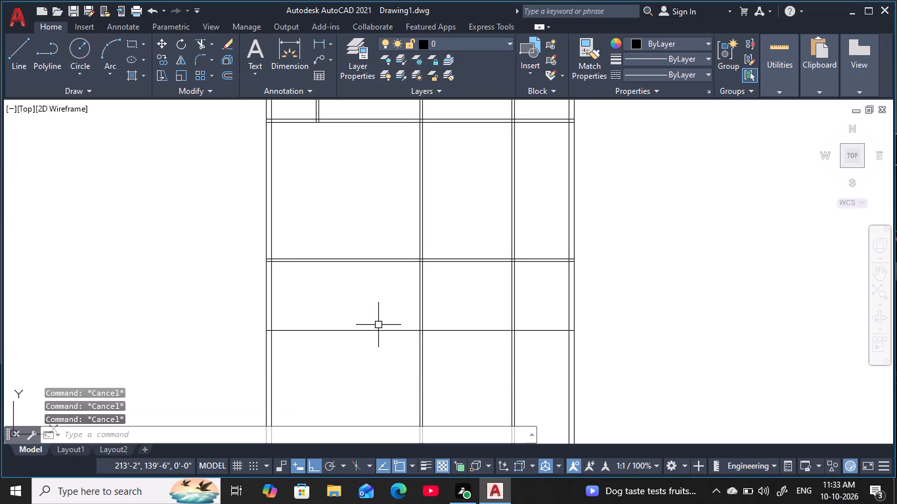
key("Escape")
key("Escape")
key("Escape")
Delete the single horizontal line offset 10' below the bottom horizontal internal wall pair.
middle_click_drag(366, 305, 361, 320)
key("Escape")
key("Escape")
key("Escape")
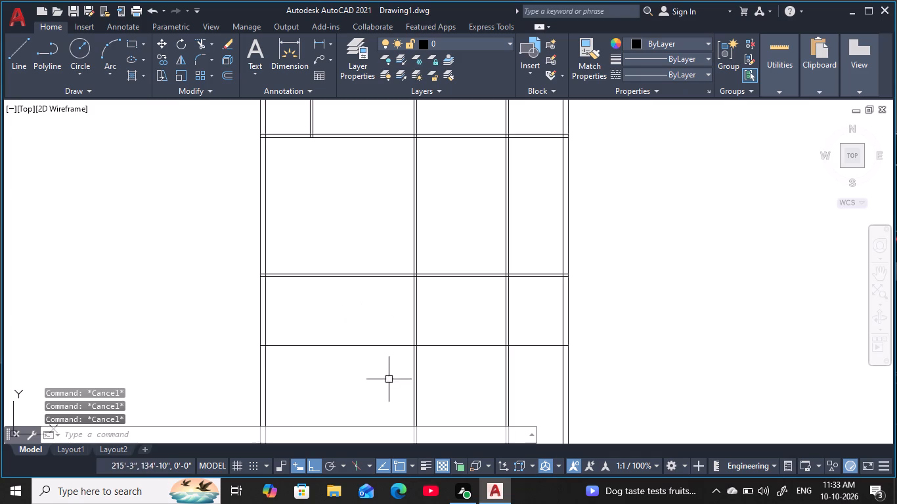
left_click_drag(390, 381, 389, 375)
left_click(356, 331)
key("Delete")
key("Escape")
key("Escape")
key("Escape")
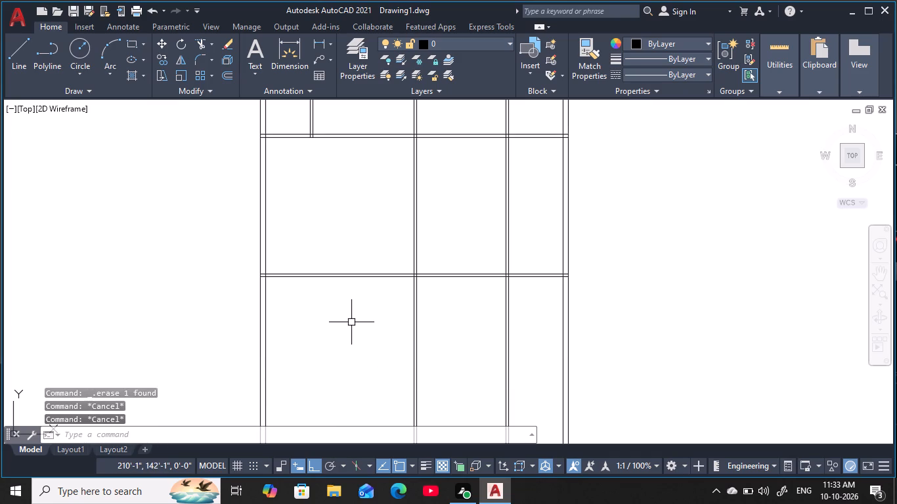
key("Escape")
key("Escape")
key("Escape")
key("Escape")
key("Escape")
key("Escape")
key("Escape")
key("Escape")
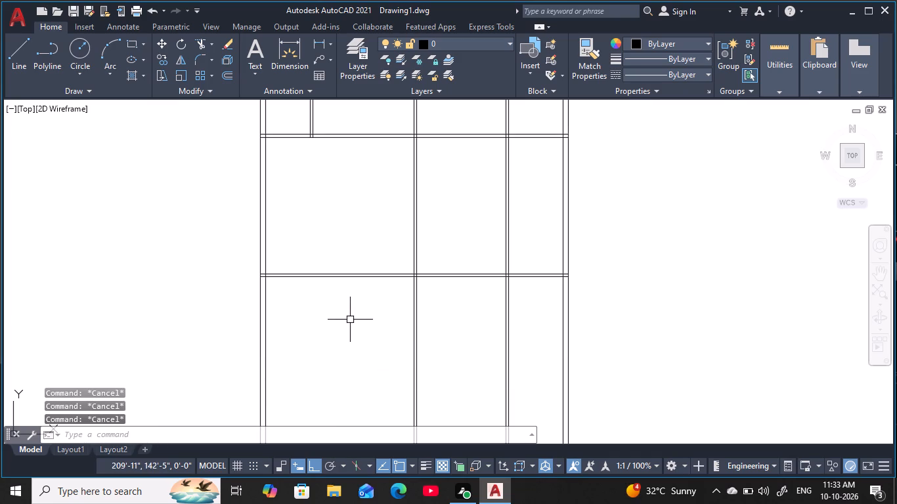
Offset the lower line of the bottom horizontal internal wall pair 9' downward.
key("Escape")
key("Escape")
key("o")
key("space")
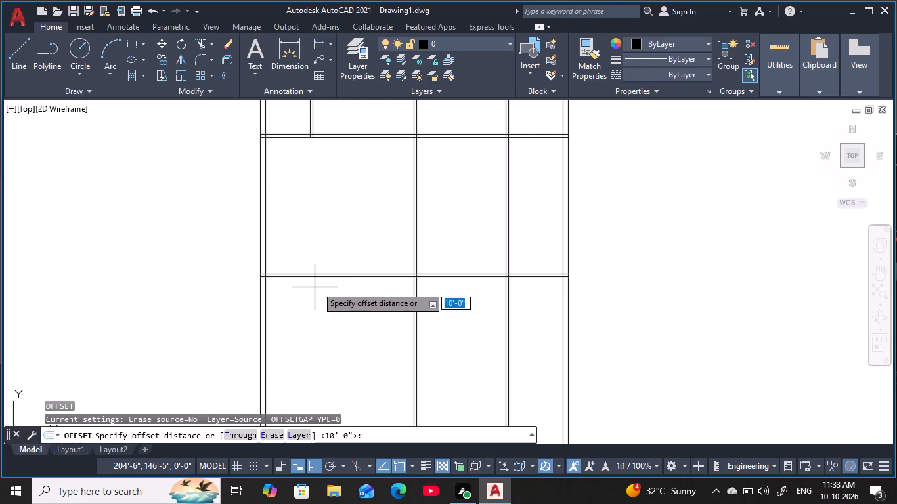
type("9'")
key("space")
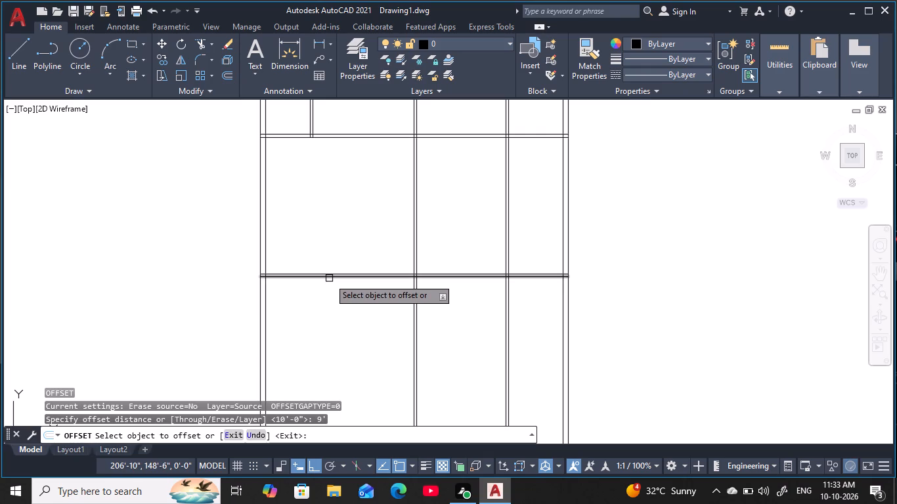
left_click(329, 278)
middle_click_drag(334, 310, 341, 291)
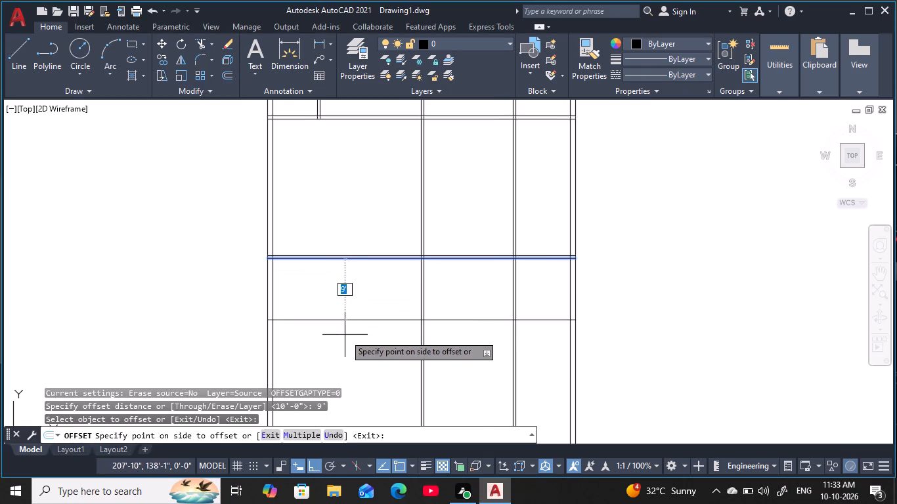
left_click(351, 354)
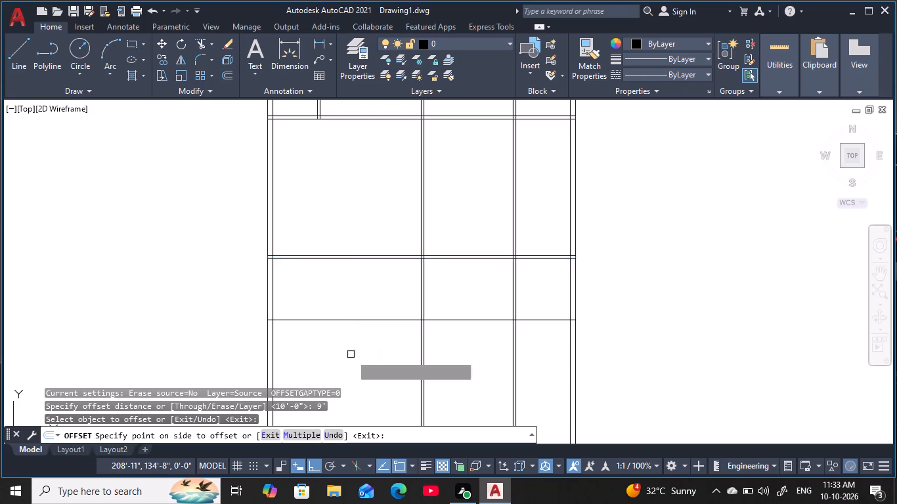
middle_click_drag(362, 298, 337, 281)
key("Escape")
key("Escape")
key("Escape")
key("Escape")
key("Escape")
Offset the new bottom horizontal line 9" downward to form a full-width horizontal wall pair.
type("o")
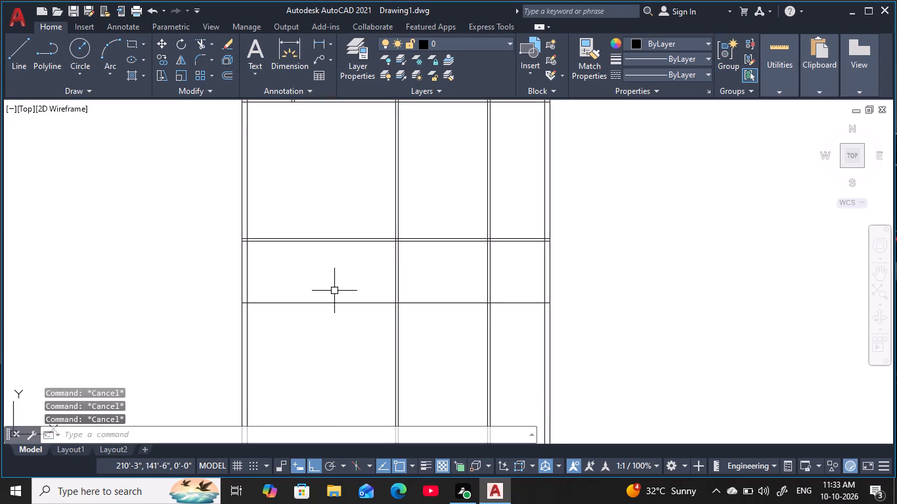
key("space")
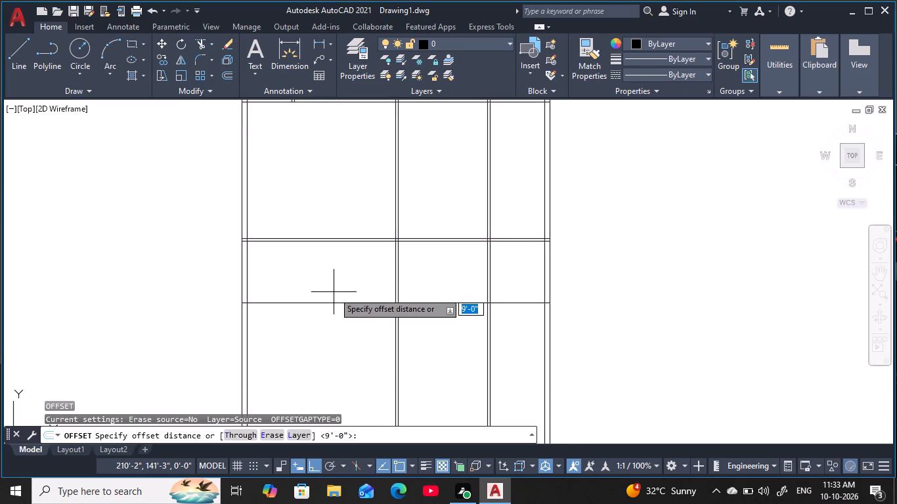
type("9")
key("space")
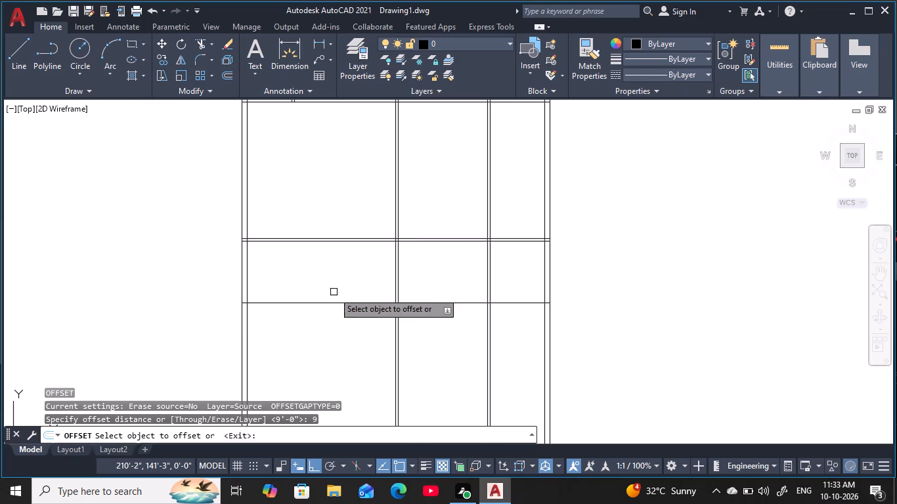
left_click(337, 301)
left_click(349, 369)
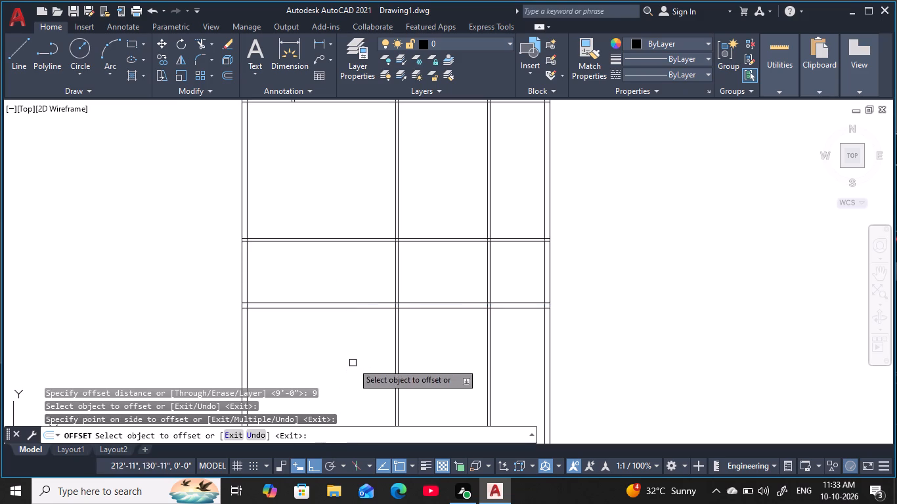
middle_click_drag(353, 362, 355, 320)
key("Escape")
key("Escape")
key("Escape")
key("Escape")
key("Escape")
key("Escape")
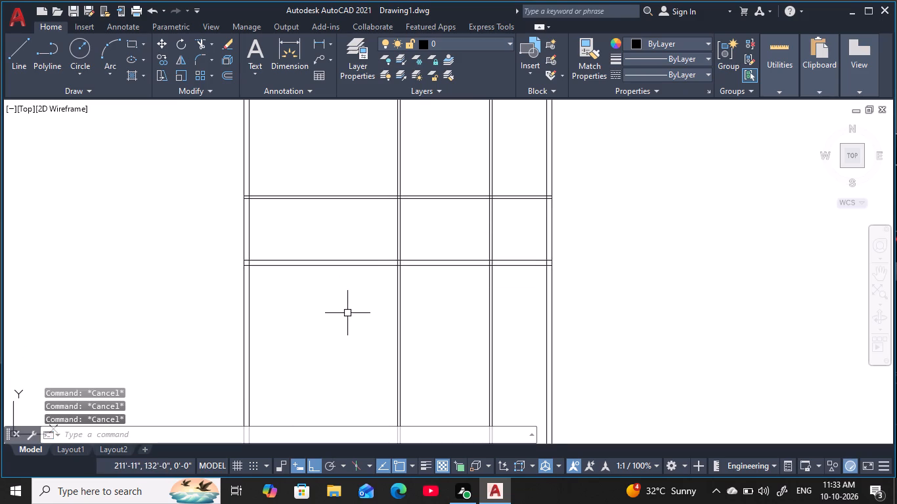
key("Escape")
key("Escape")
key("Escape")
key("Escape")
key("Escape")
key("Escape")
key("Escape")
key("Escape")
key("Escape")
key("Escape")
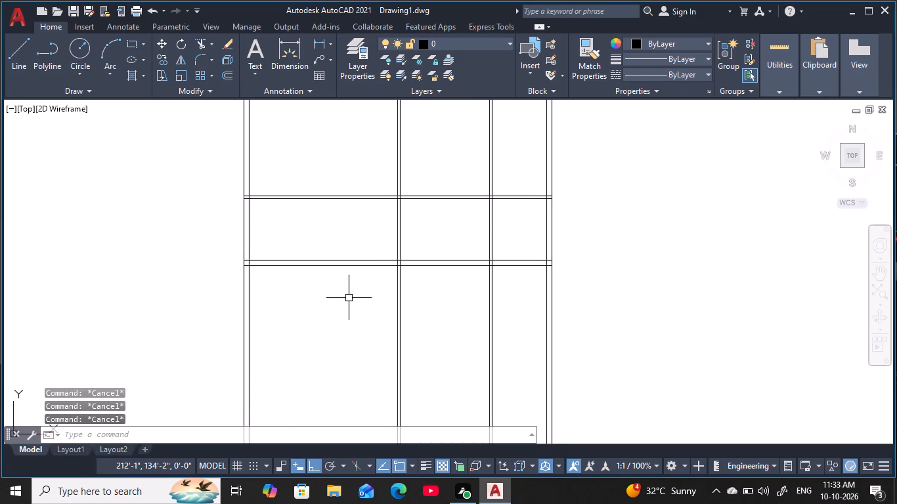
key("Escape")
Offset the lower line of the new 9" horizontal wall pair 14' downward.
key("o")
key("space")
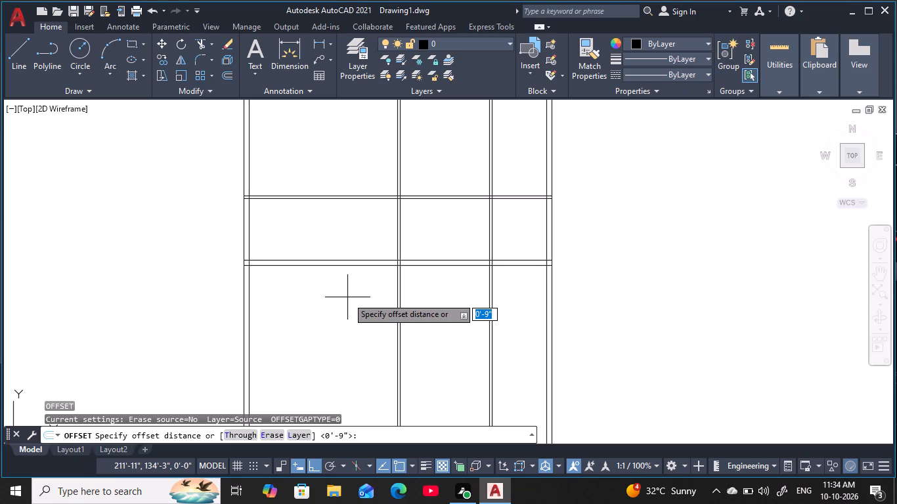
type("14")
type("'")
key("space")
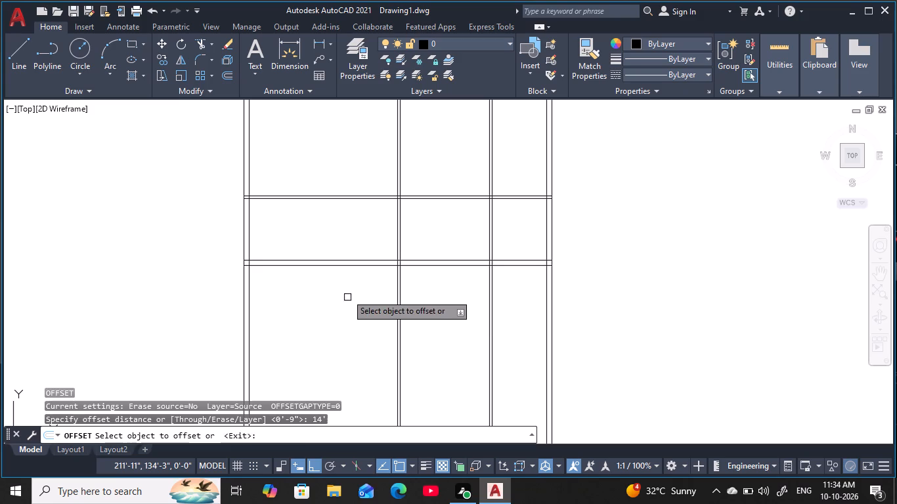
left_click(360, 264)
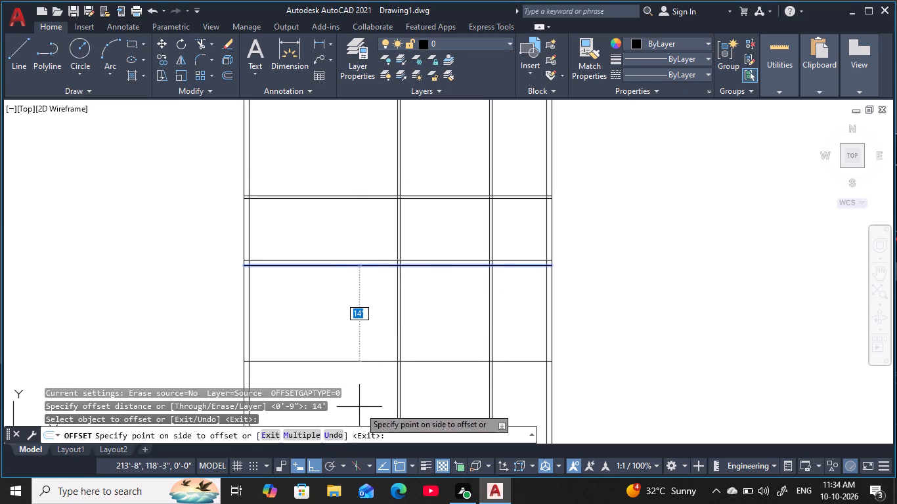
left_click(361, 408)
middle_click_drag(355, 335, 353, 303)
key("Escape")
key("Escape")
key("Escape")
key("Escape")
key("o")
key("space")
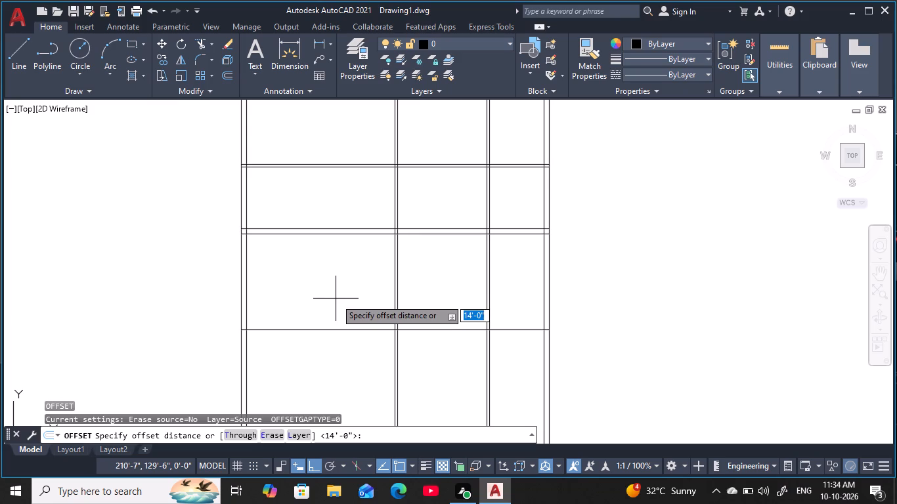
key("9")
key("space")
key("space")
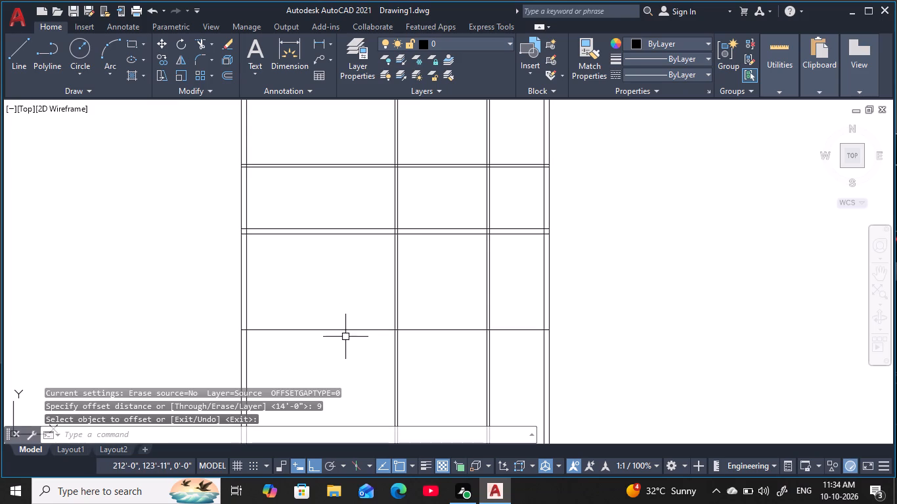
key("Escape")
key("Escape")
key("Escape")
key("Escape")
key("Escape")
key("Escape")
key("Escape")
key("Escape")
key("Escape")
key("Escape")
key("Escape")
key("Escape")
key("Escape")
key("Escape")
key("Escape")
Offset the new lowest horizontal line 9" downward to form the bottom external wall.
key("o")
key("space")
key("9")
key("space")
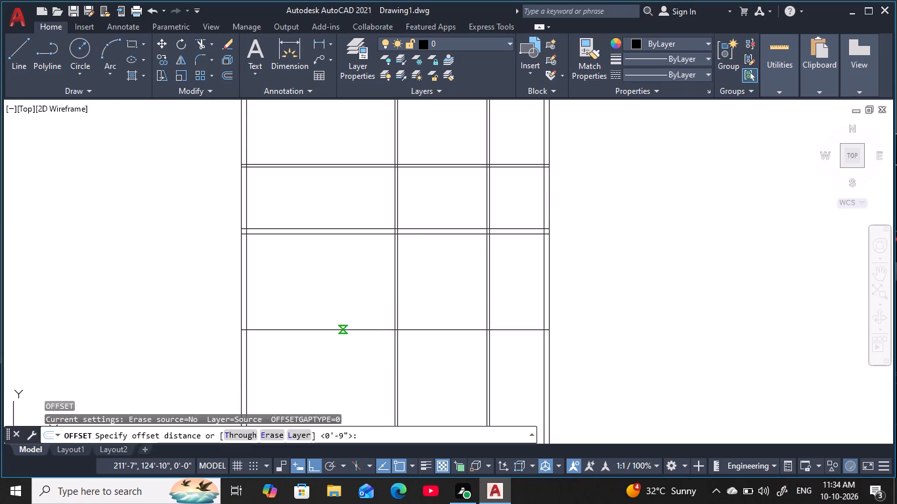
left_click(344, 327)
left_click(349, 330)
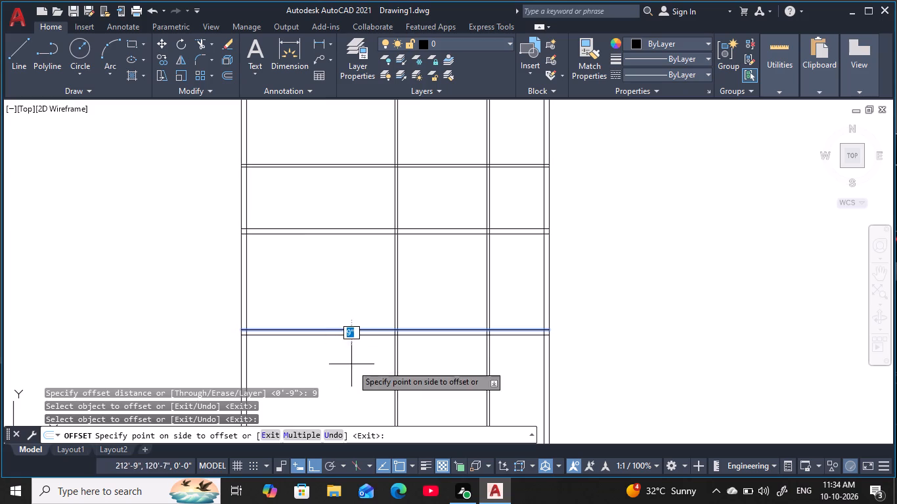
left_click(353, 377)
middle_click_drag(355, 371, 349, 376)
key("Escape")
key("Escape")
key("Escape")
middle_click_drag(341, 297, 334, 324)
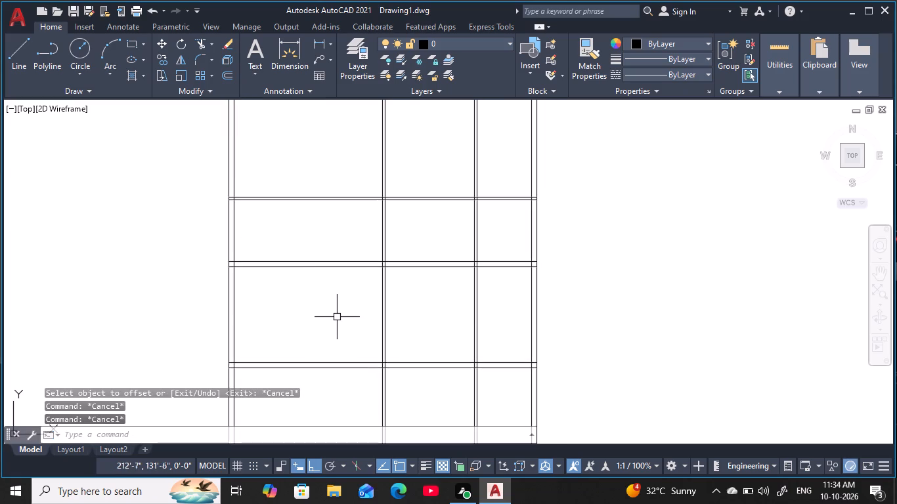
key("Escape")
key("Escape")
key("Escape")
key("Escape")
key("Escape")
key("Escape")
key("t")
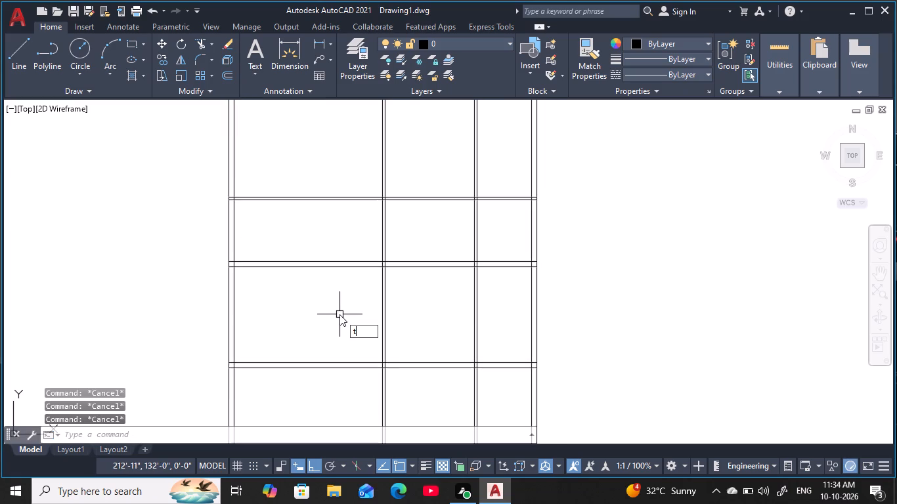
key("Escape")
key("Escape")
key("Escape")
Measure the plan's overall depth with a linear dimension between the outer bottom and top corners of the right external wall, without placing it.
key("d")
type("lio")
key("space")
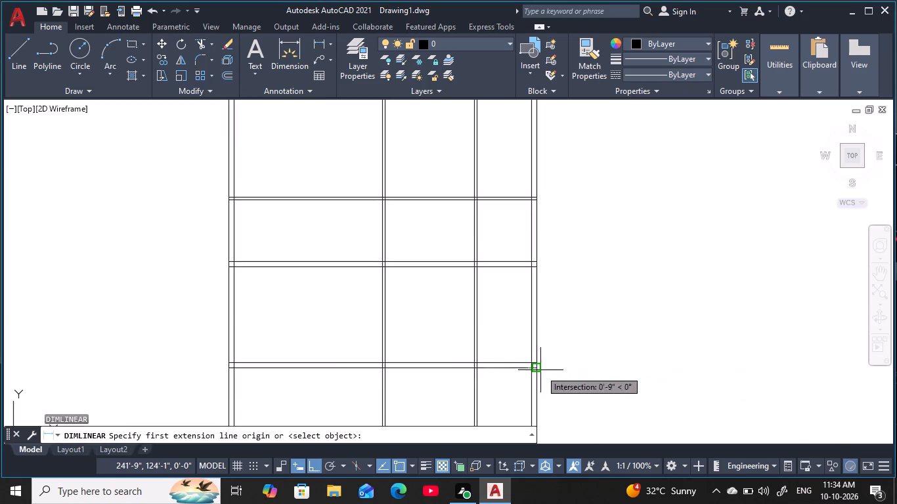
left_click(542, 371)
middle_click_drag(563, 203, 515, 289)
scroll(512, 292, "down", 3)
scroll(504, 192, "up", 4)
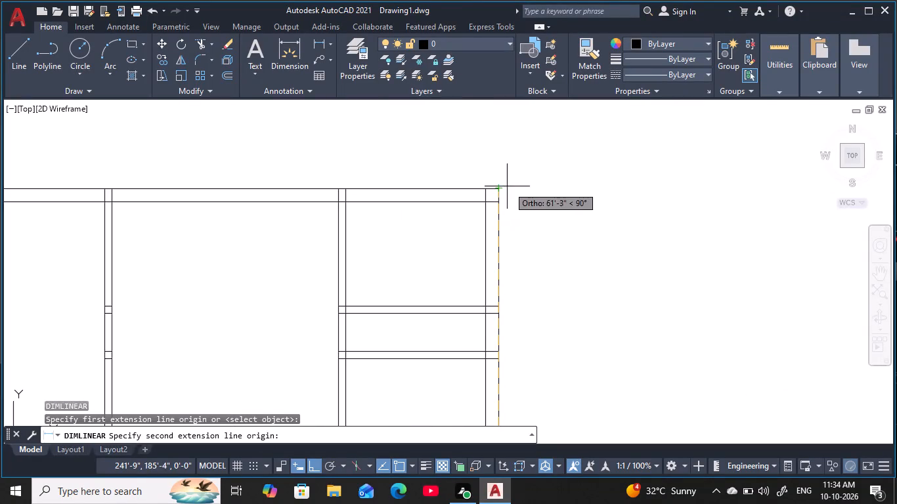
left_click(499, 188)
scroll(536, 283, "down", 3)
middle_click_drag(533, 295, 522, 161)
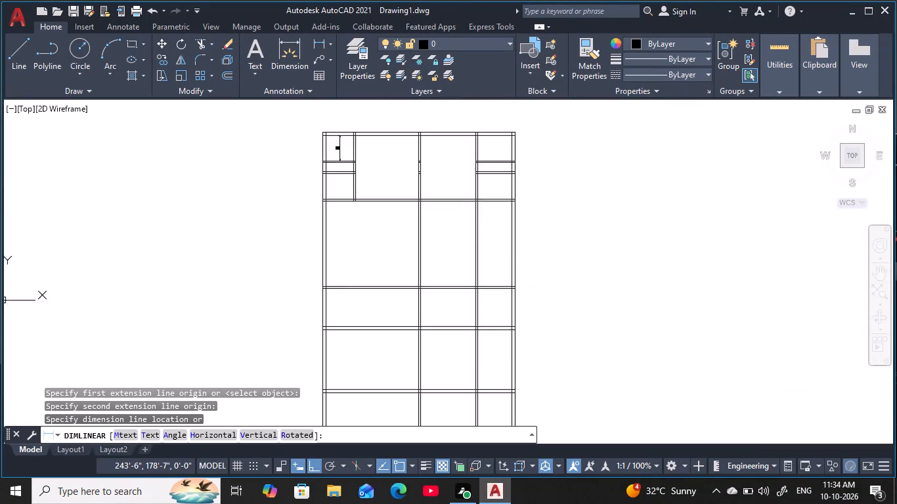
scroll(521, 220, "up", 4)
scroll(519, 234, "down", 5)
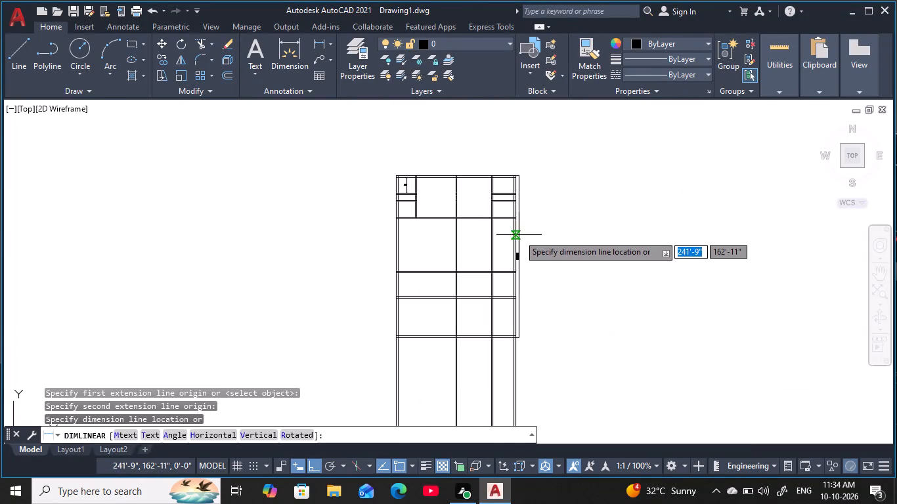
key("Escape")
key("Escape")
key("Escape")
key("Escape")
Trim all vertical wall lines that extend below the bottom external wall.
middle_click_drag(522, 290, 521, 266)
scroll(502, 289, "up", 3)
middle_click(501, 285)
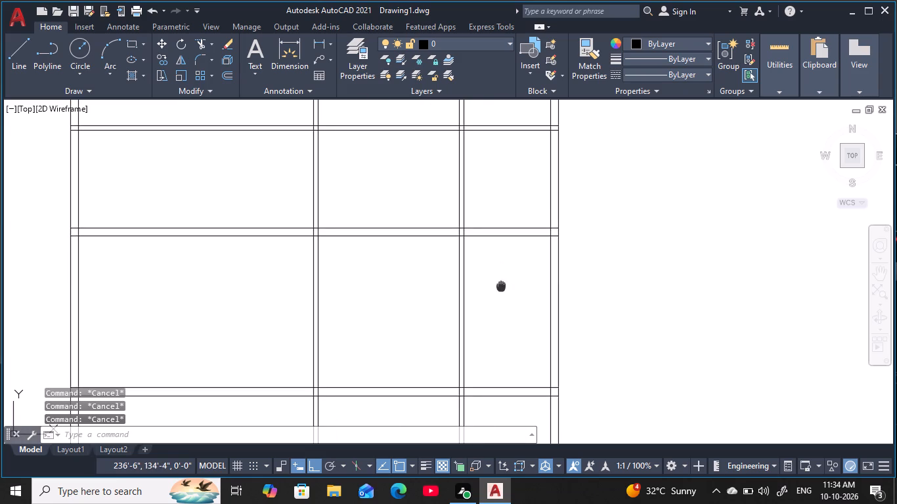
scroll(500, 289, "down", 1)
key("Escape")
key("Escape")
middle_click_drag(500, 288, 539, 326)
key("Escape")
scroll(539, 324, "down", 1)
middle_click(538, 324)
key("Escape")
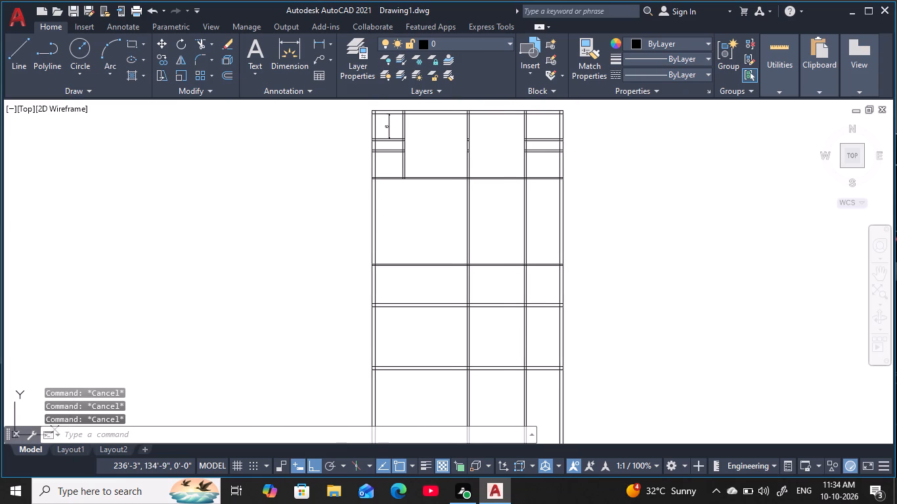
key("Escape")
key("Escape")
middle_click_drag(536, 324, 531, 289)
key("Escape")
key("t")
key("r")
key("space")
key("space")
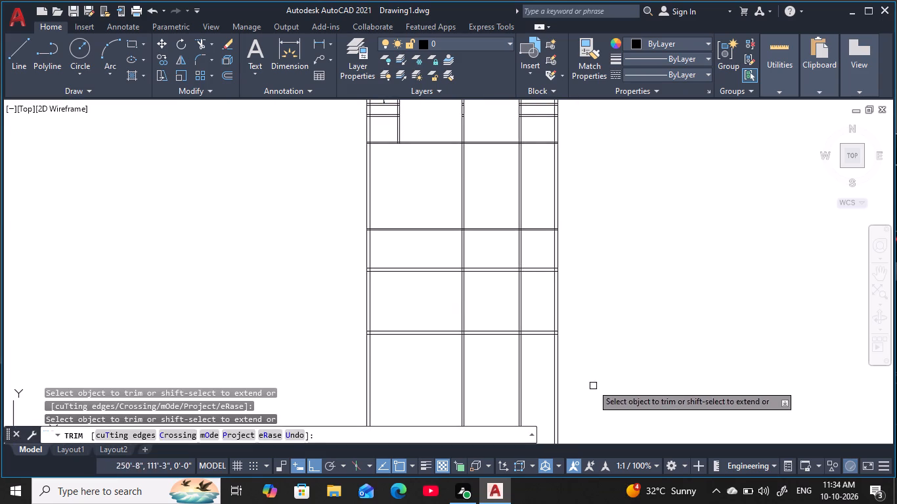
left_click_drag(588, 371, 577, 371)
left_click(264, 332)
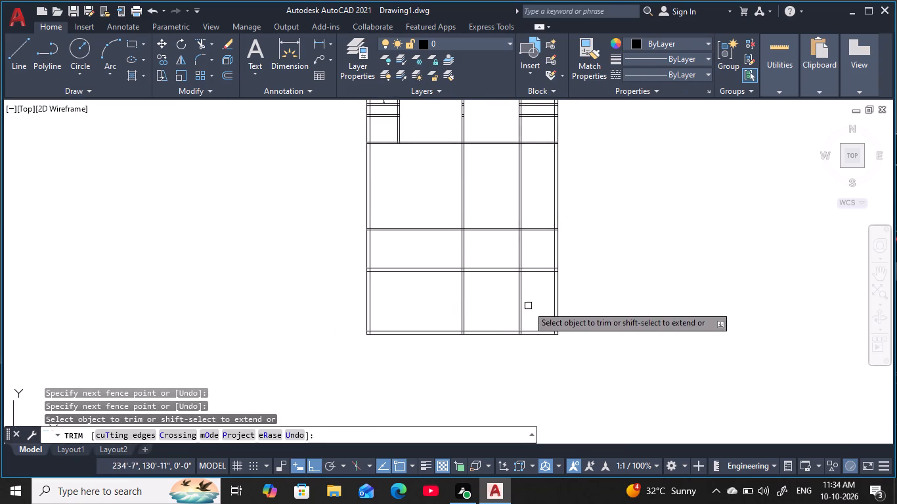
Trim the right and middle vertical internal wall pairs out of the bottom 14' deep bay.
left_click(528, 306)
left_click(481, 312)
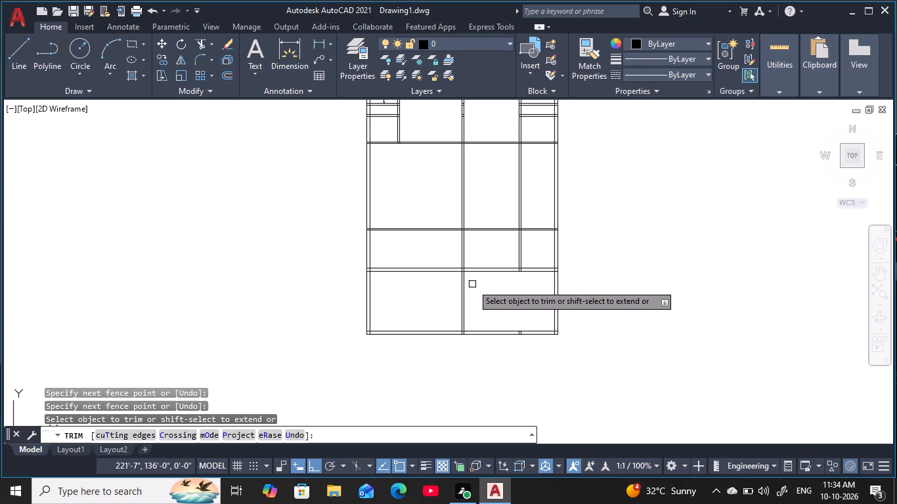
middle_click_drag(477, 303, 473, 283)
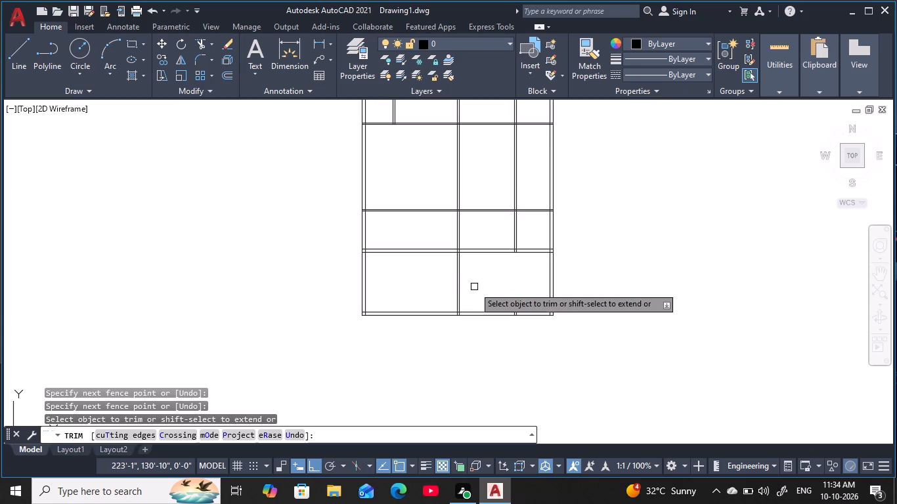
left_click(474, 287)
left_click(439, 287)
Trim the right vertical internal wall pair out of the 9' bay and the middle pair out of the 20' bay above it.
middle_click_drag(458, 275, 456, 308)
left_click(531, 266)
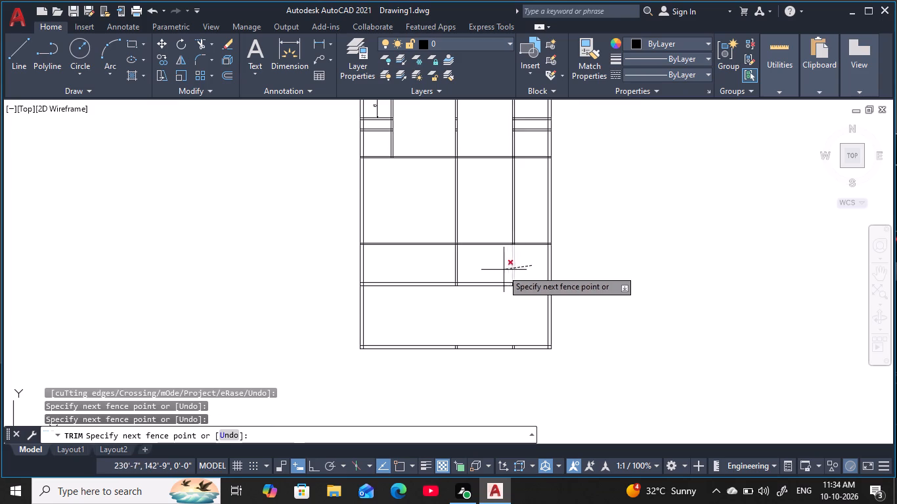
left_click(502, 270)
middle_click_drag(502, 268, 485, 292)
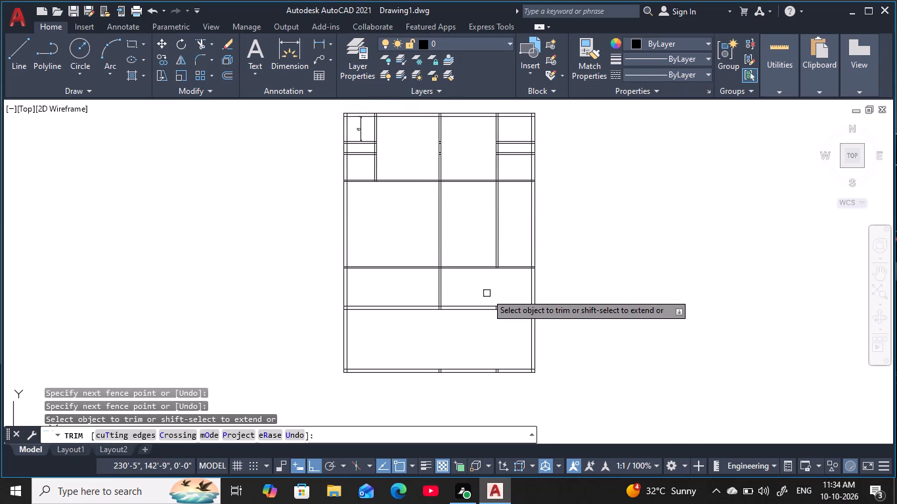
middle_click_drag(463, 232, 462, 236)
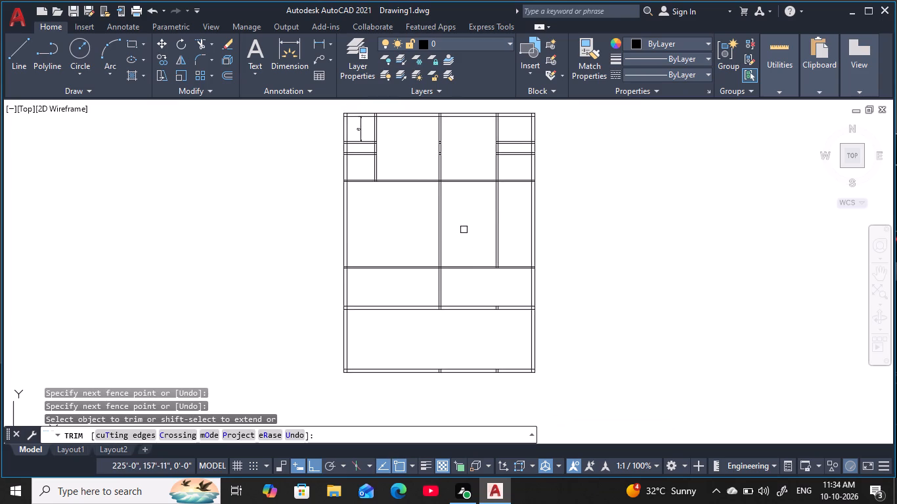
middle_click_drag(462, 236, 462, 243)
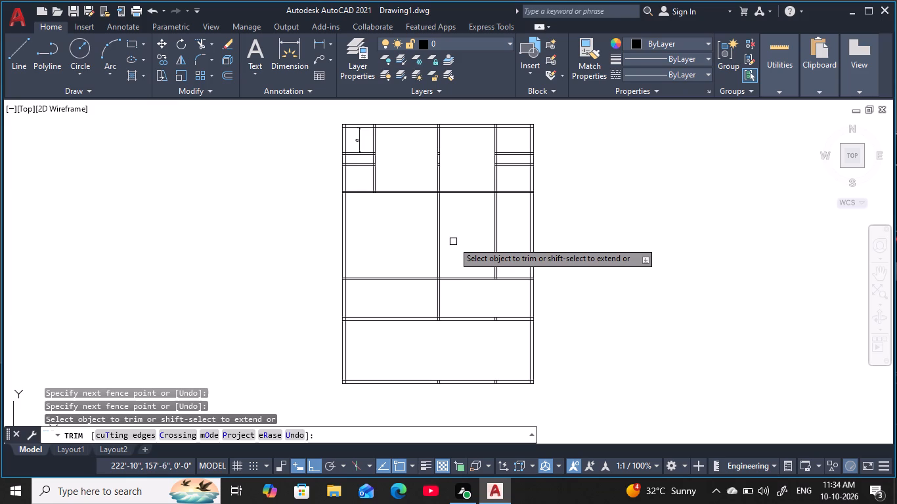
left_click(455, 238)
left_click(408, 240)
scroll(426, 220, "up", 1)
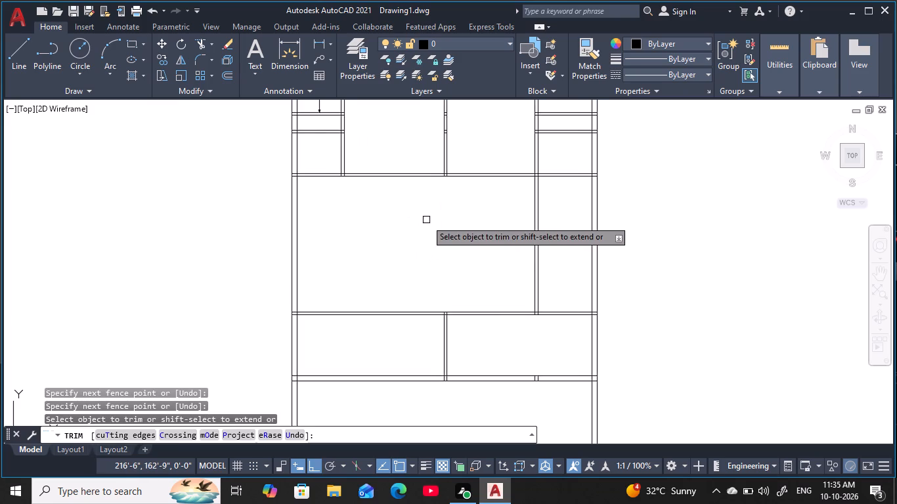
Offset the inner line of the left external wall 15'6" toward the inside of the plan.
middle_click(426, 220)
key("Escape")
key("Escape")
key("Escape")
key("Escape")
key("Escape")
key("o")
key("space")
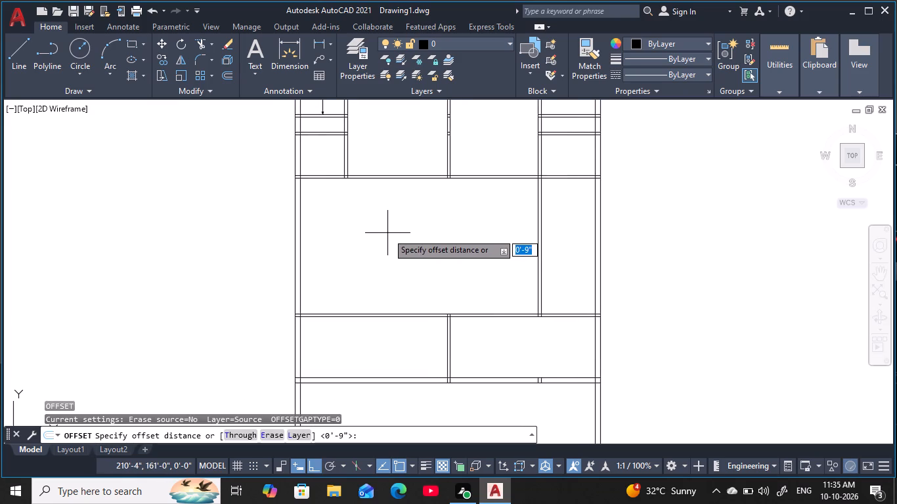
key("1")
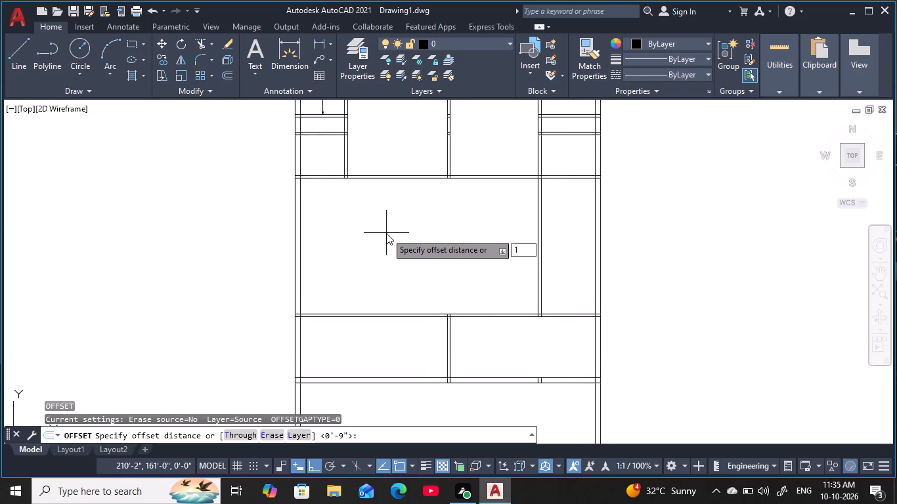
key("5")
key("apostrophe")
type("6")
key("space")
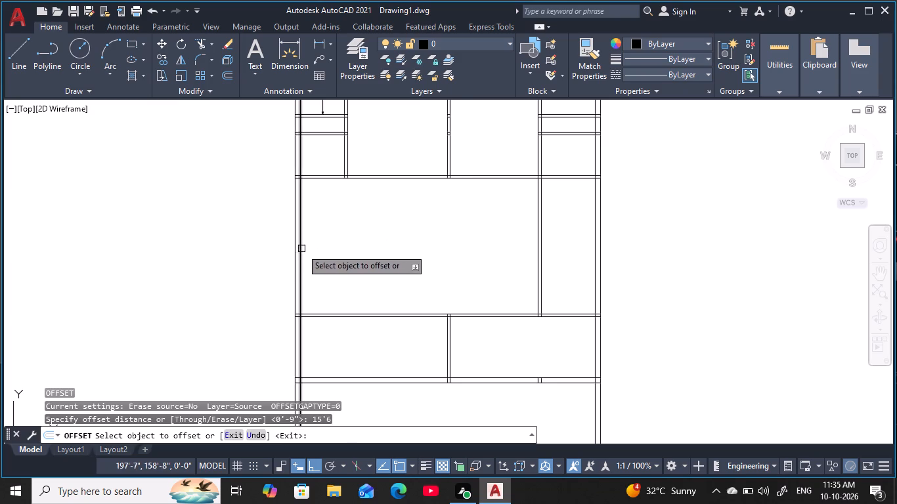
left_click(301, 249)
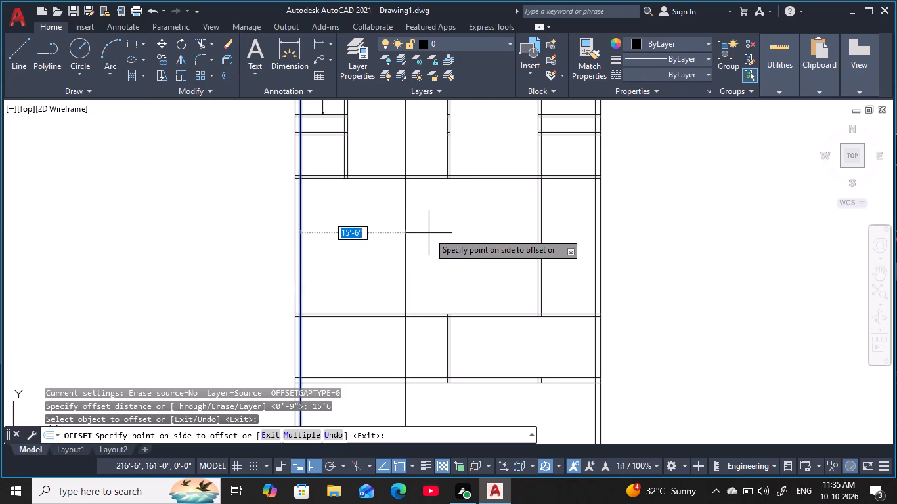
left_click(429, 233)
key("Escape")
key("Escape")
key("Escape")
key("Escape")
key("Escape")
key("Escape")
key("Escape")
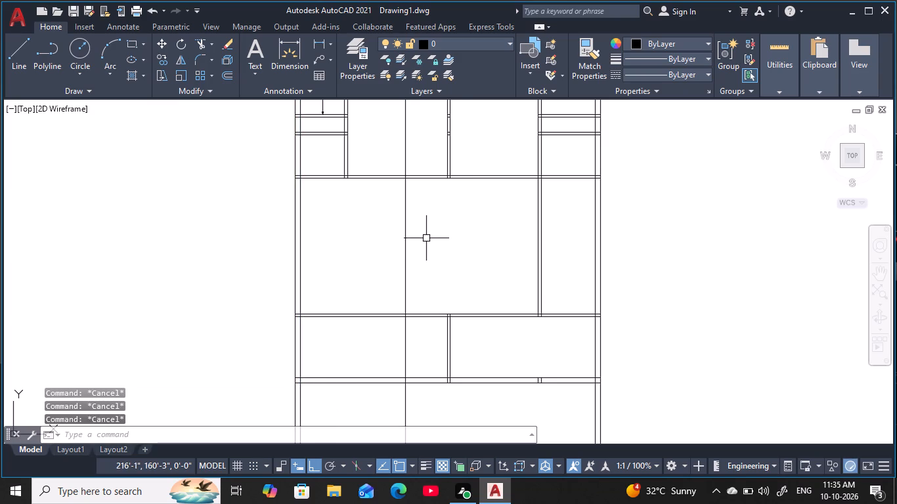
key("Escape")
key("Escape")
key("Escape")
key("Escape")
key("Escape")
key("Escape")
middle_click_drag(426, 225, 414, 230)
key("Escape")
key("Escape")
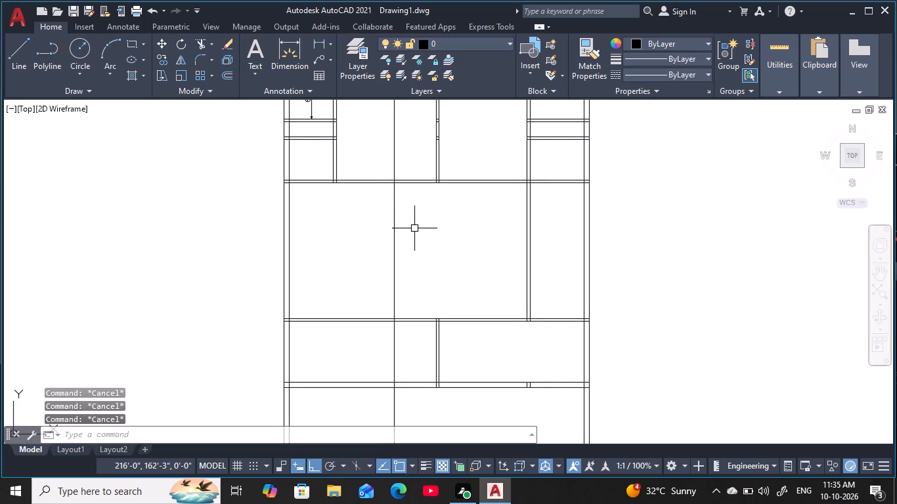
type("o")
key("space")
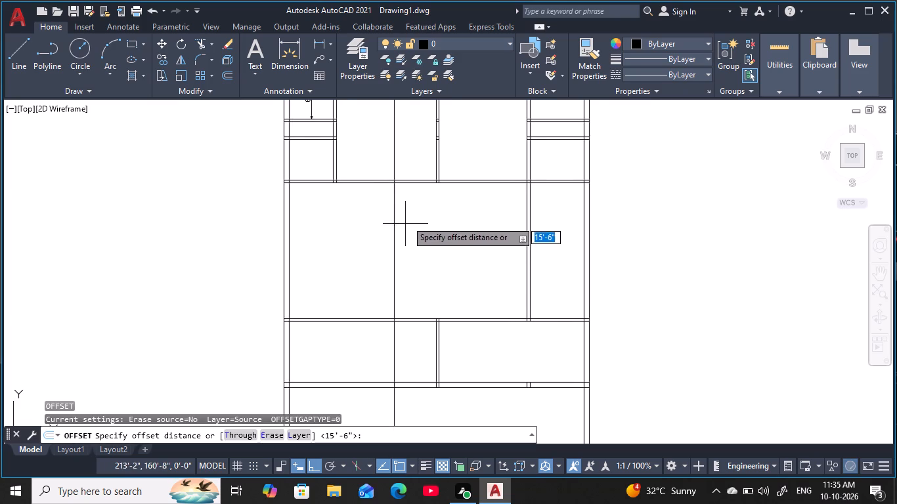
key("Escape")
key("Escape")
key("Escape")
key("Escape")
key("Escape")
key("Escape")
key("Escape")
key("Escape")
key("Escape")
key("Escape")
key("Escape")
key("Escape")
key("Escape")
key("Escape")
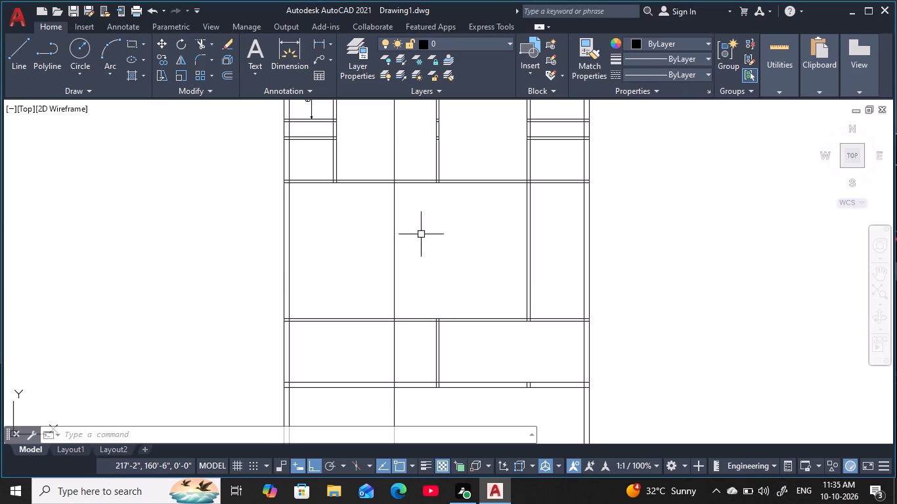
Offset the new vertical line 5" to its right to form an internal wall pair.
scroll(426, 203, "up", 1)
middle_click_drag(424, 215, 410, 249)
key("Escape")
key("Escape")
key("Escape")
key("Escape")
key("Escape")
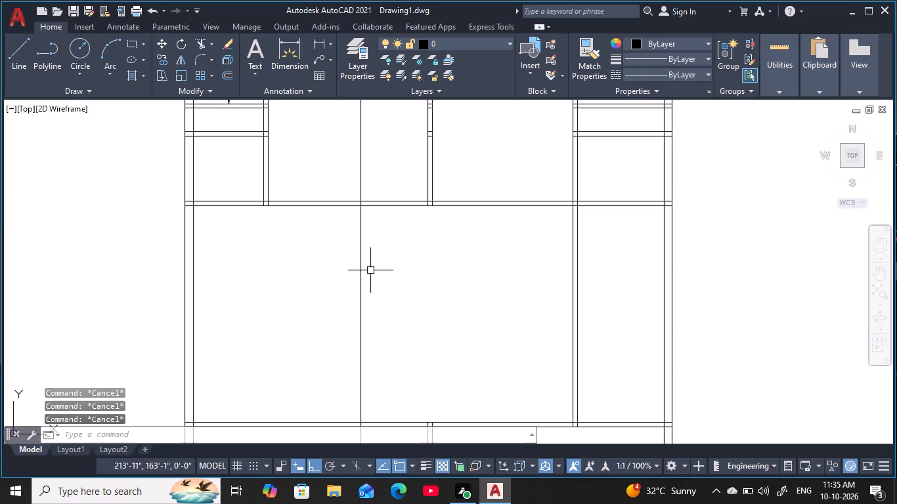
key("o")
key("space")
type("5")
key("space")
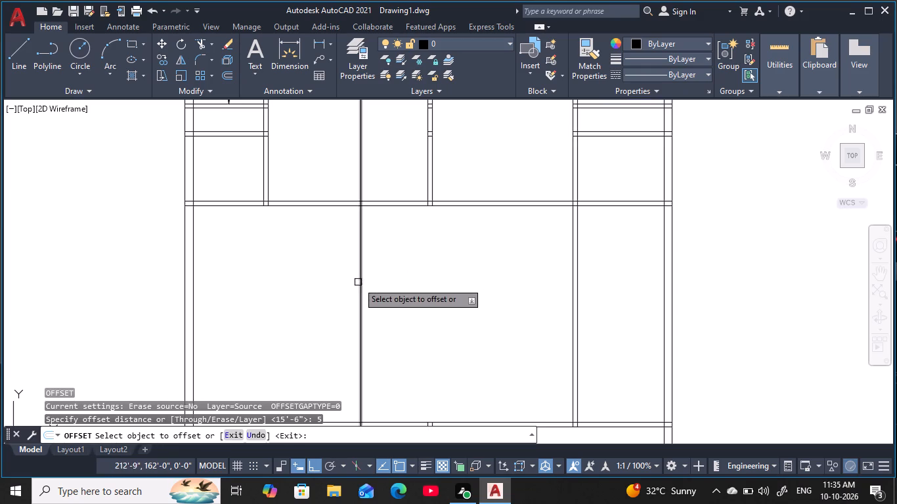
left_click(361, 283)
left_click(416, 280)
key("Escape")
key("Escape")
key("Escape")
key("Escape")
key("Escape")
Measure the horizontal gap between the new wall pair and the top bay's middle wall with a linear dimension, without placing it.
key("d")
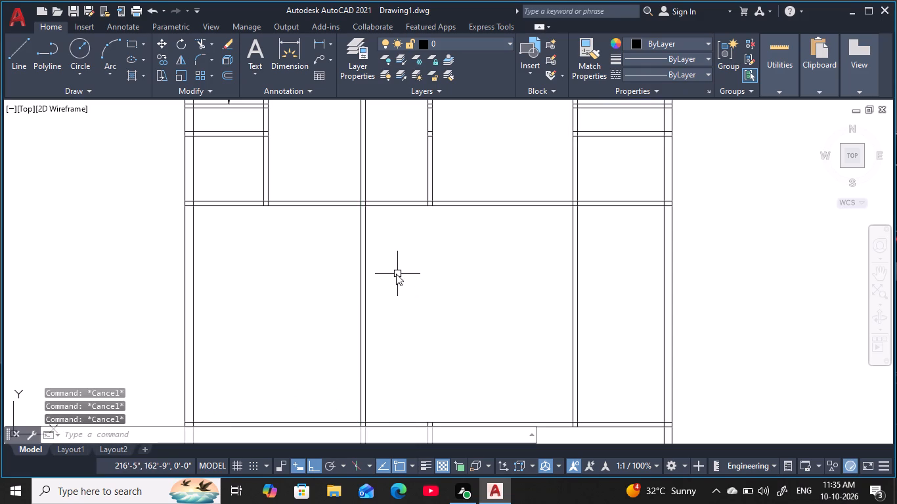
key("l")
key("i")
key("space")
scroll(377, 195, "up", 3)
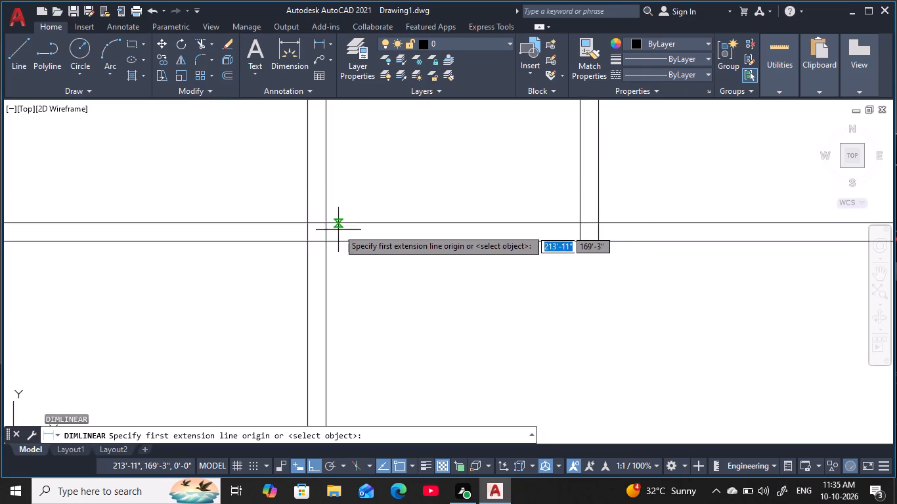
left_click(328, 222)
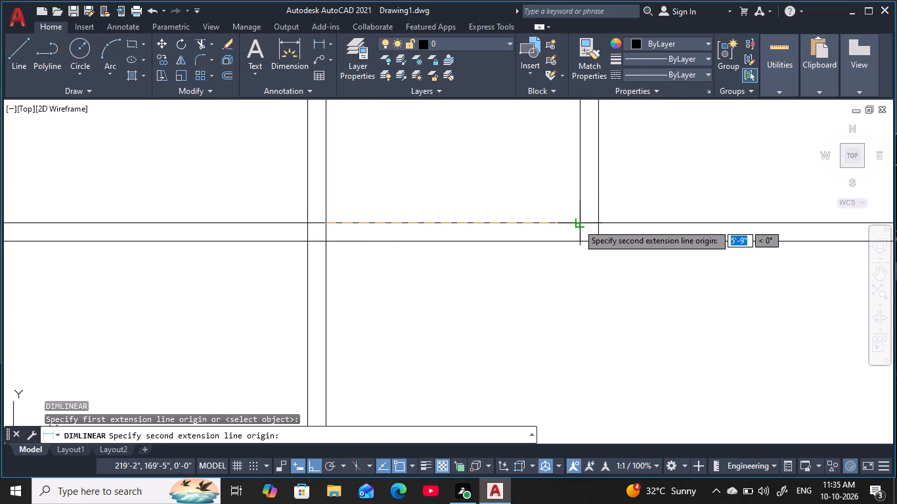
left_click(579, 223)
key("Escape")
key("Escape")
key("Escape")
Trim the new vertical wall pair out of the top bay, above the upper full-width horizontal wall.
scroll(516, 252, "down", 2)
middle_click_drag(516, 258, 519, 238)
scroll(519, 238, "down", 2)
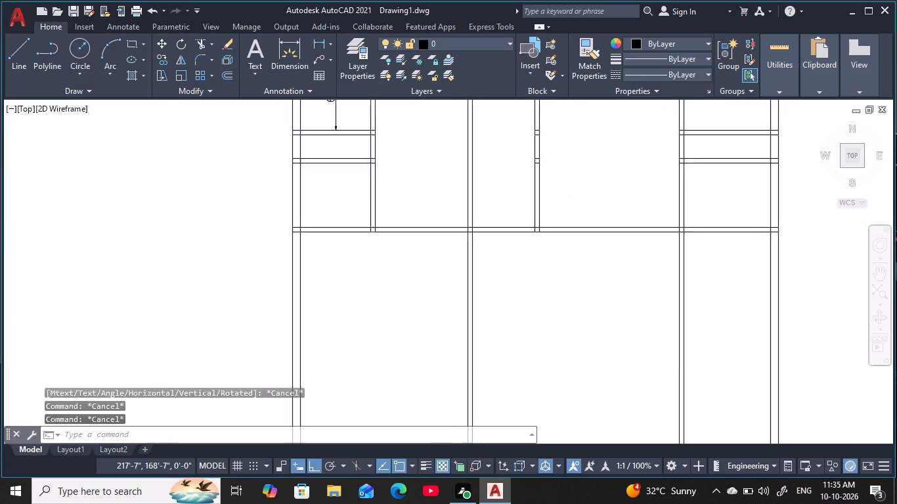
scroll(517, 238, "down", 1)
middle_click_drag(501, 259, 490, 270)
key("Escape")
key("Escape")
key("Escape")
scroll(499, 229, "up", 2)
middle_click_drag(498, 232, 495, 239)
key("Escape")
key("Escape")
type("tr")
key("space")
left_click(485, 224)
left_click(454, 231)
middle_click_drag(470, 231, 447, 161)
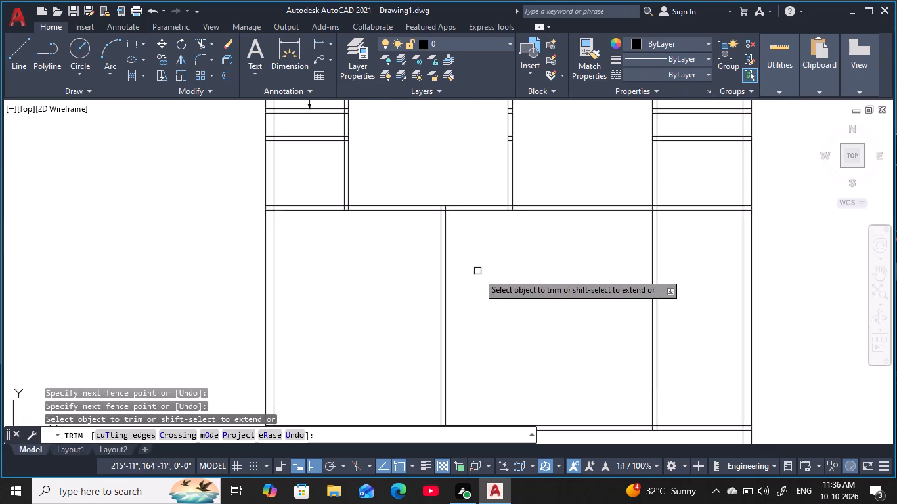
Examine the wall layout from the bottom external wall up to the top external wall.
scroll(479, 278, "down", 1)
middle_click_drag(479, 272, 460, 203)
middle_click_drag(475, 259, 473, 227)
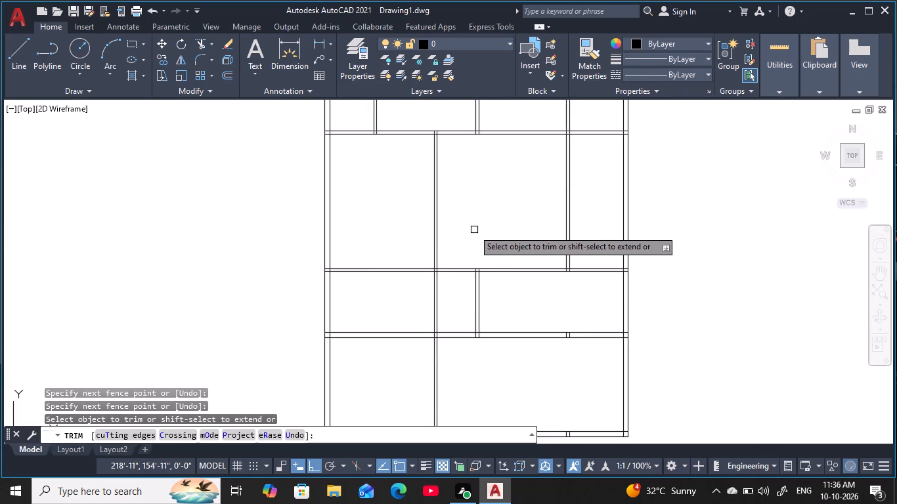
middle_click_drag(497, 294, 492, 274)
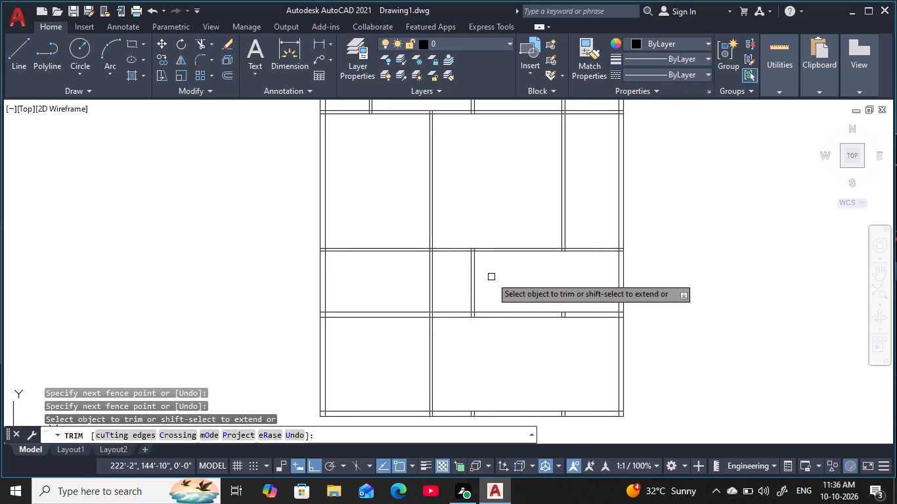
middle_click_drag(468, 201, 474, 223)
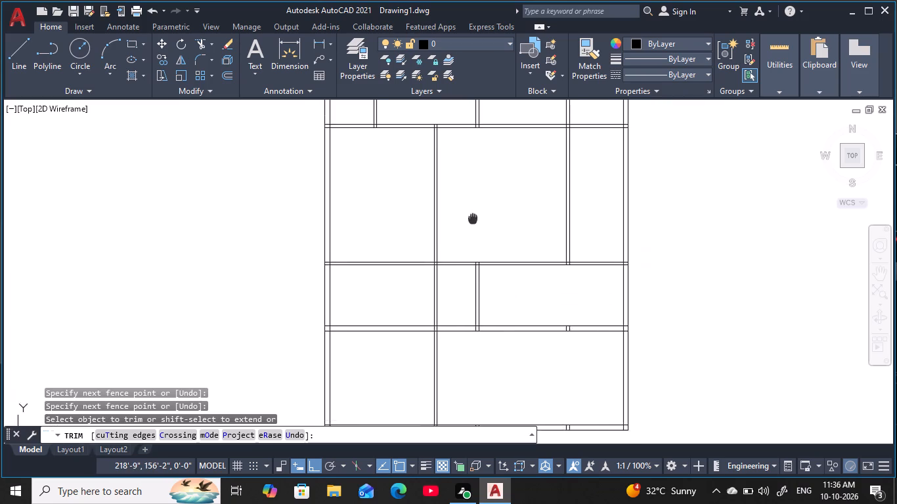
middle_click_drag(474, 223, 467, 278)
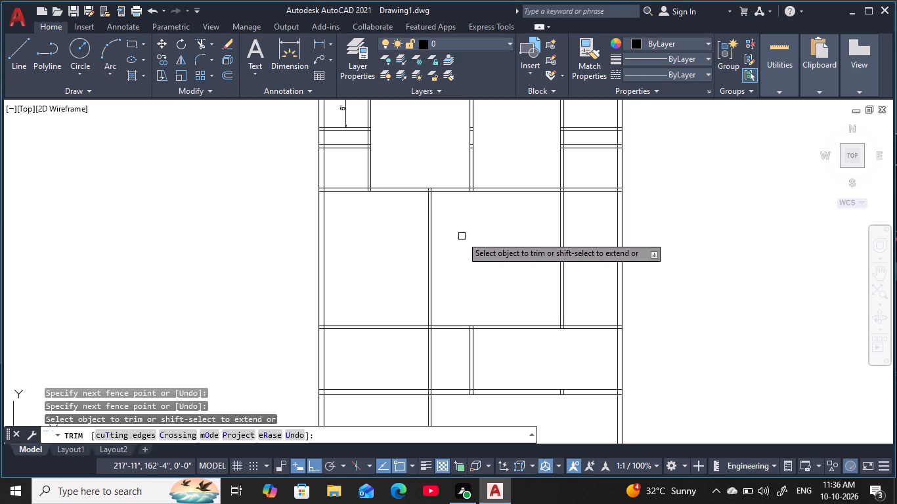
middle_click_drag(461, 236, 465, 310)
middle_click_drag(452, 297, 450, 286)
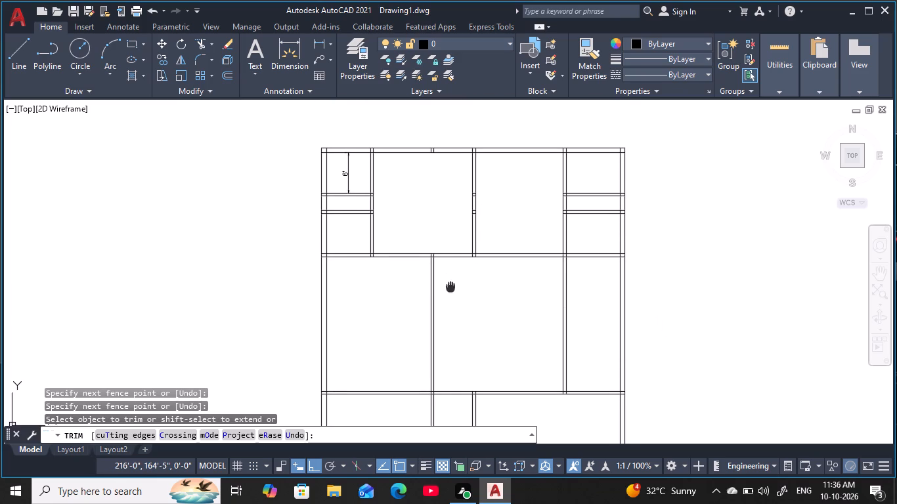
middle_click_drag(450, 286, 450, 285)
key("Escape")
key("Escape")
key("Escape")
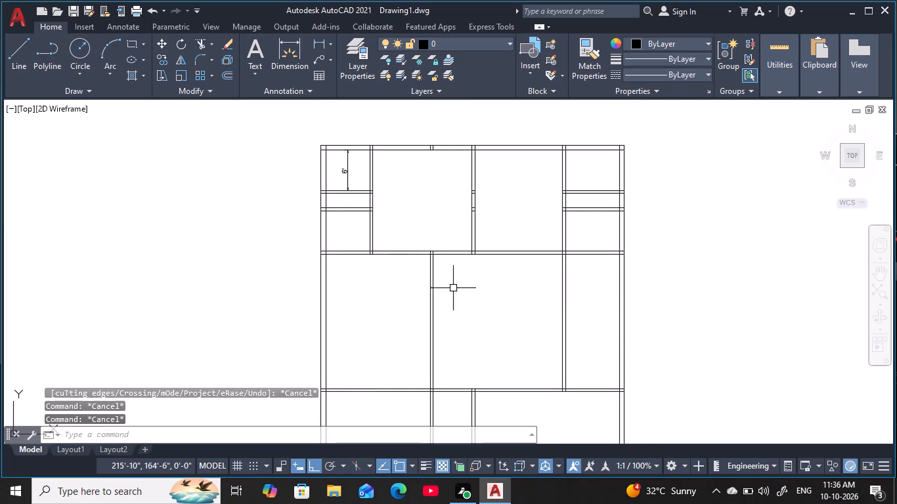
key("Escape")
middle_click_drag(468, 298, 456, 278)
key("Escape")
key("Escape")
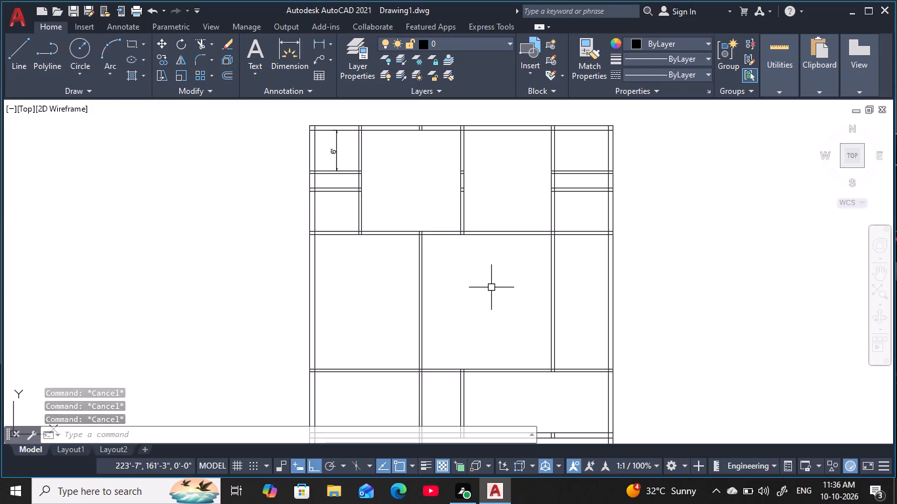
middle_click_drag(486, 291, 451, 305)
key("Escape")
key("Escape")
key("Escape")
key("Escape")
key("Escape")
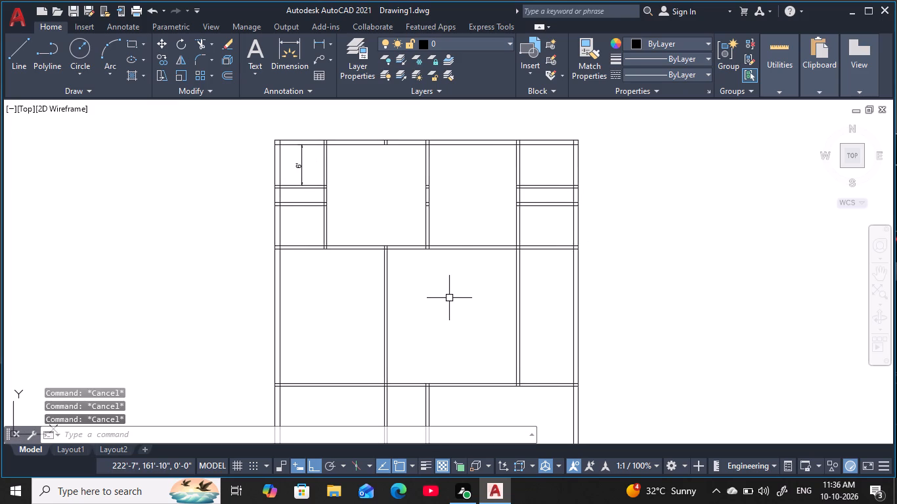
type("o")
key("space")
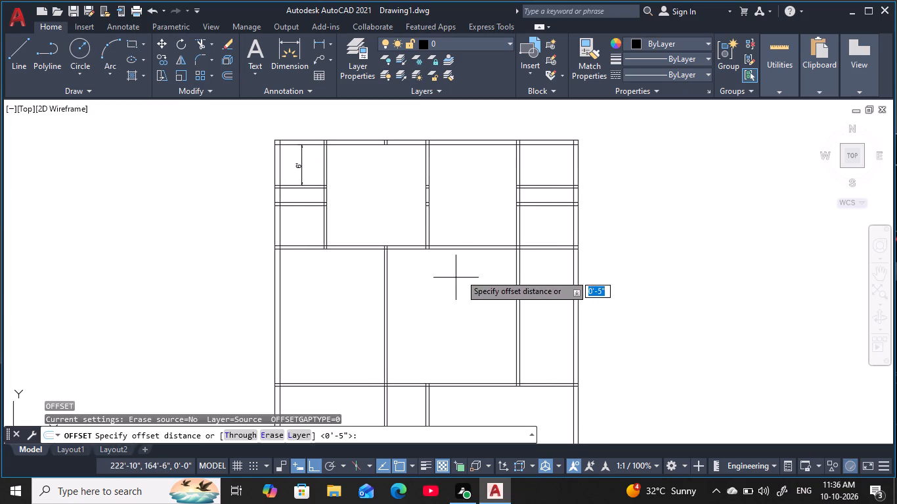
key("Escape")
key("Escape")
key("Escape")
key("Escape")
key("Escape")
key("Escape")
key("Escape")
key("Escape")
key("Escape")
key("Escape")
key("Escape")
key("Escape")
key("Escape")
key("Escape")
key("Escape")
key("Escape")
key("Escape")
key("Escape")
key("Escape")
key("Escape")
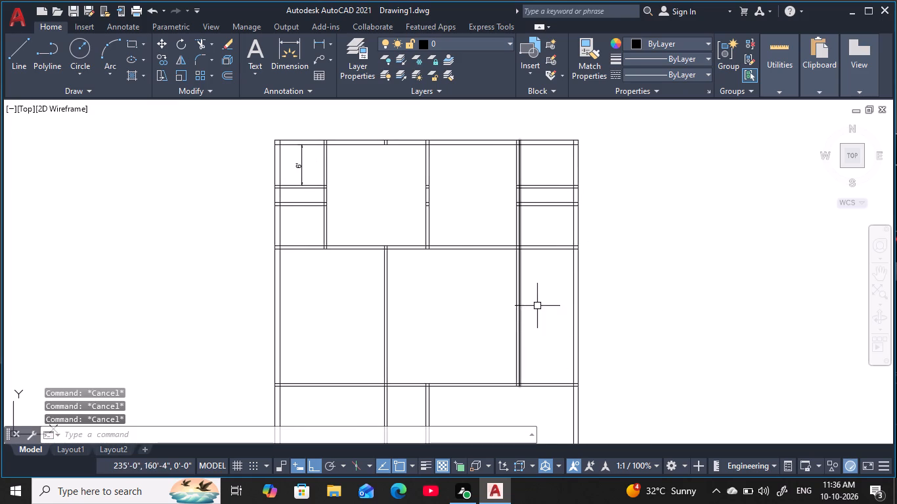
Measure the clear depth of the narrow right room in the bay below the top one with a linear dimension, without placing it.
middle_click_drag(545, 301, 521, 300)
key("Escape")
key("Escape")
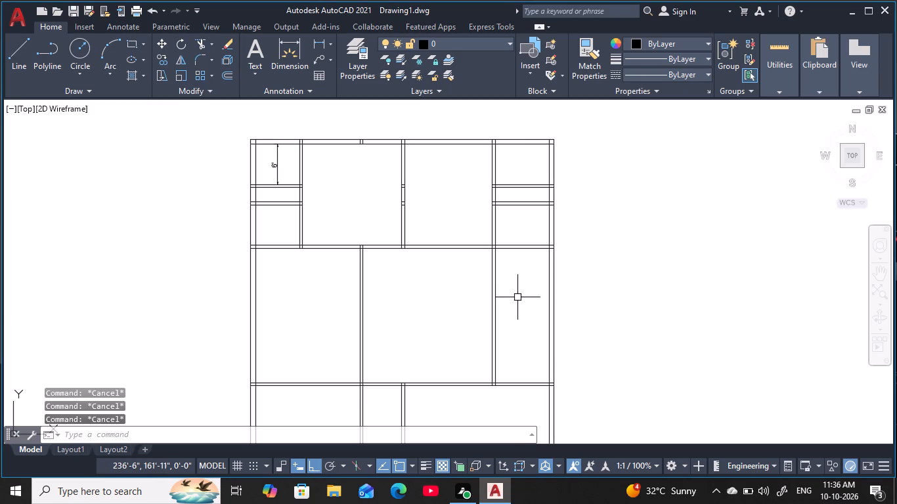
type("dli")
key("space")
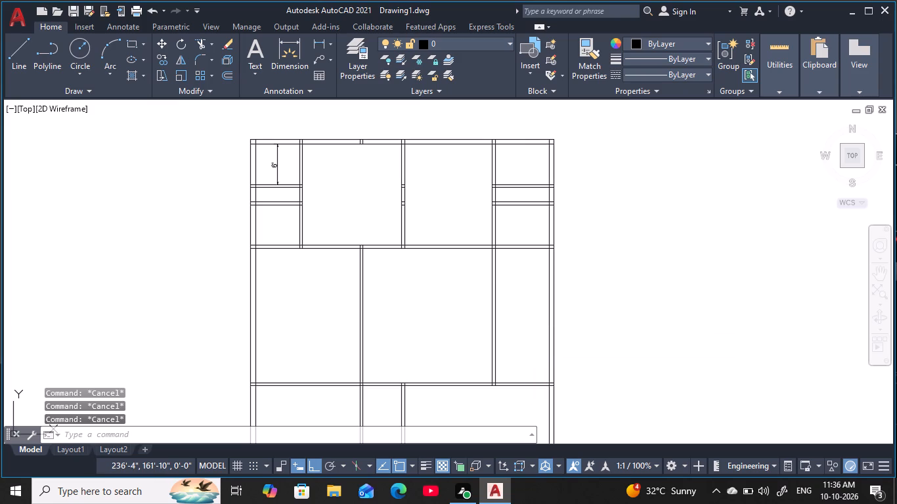
left_click(523, 250)
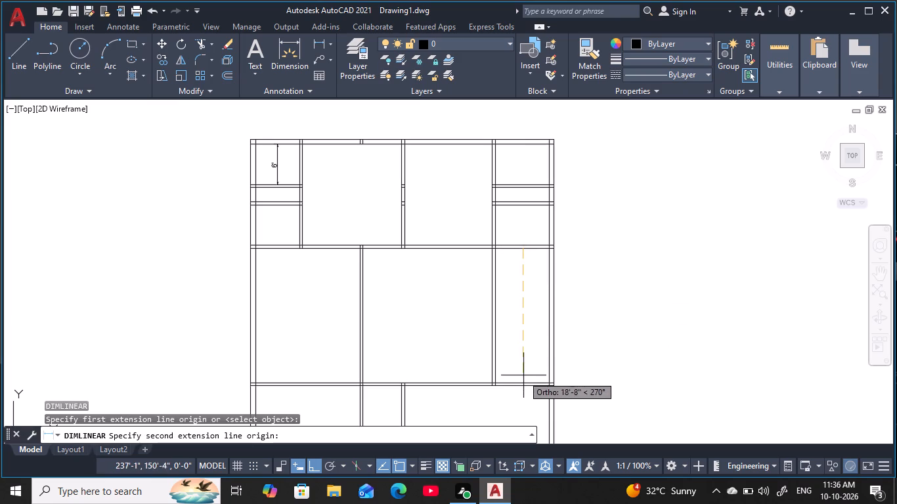
left_click(525, 380)
scroll(525, 341, "up", 1)
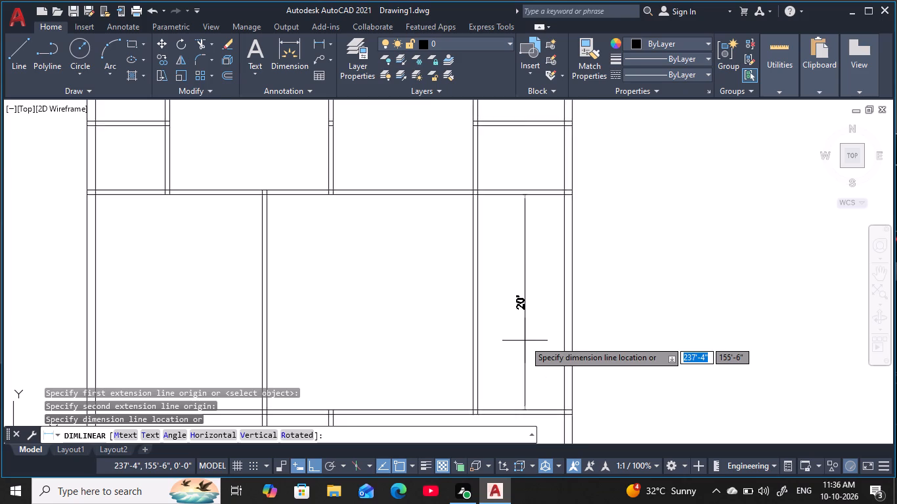
scroll(525, 341, "up", 1)
scroll(525, 341, "down", 2)
middle_click_drag(525, 341, 523, 334)
key("Escape")
key("Escape")
key("Escape")
key("Escape")
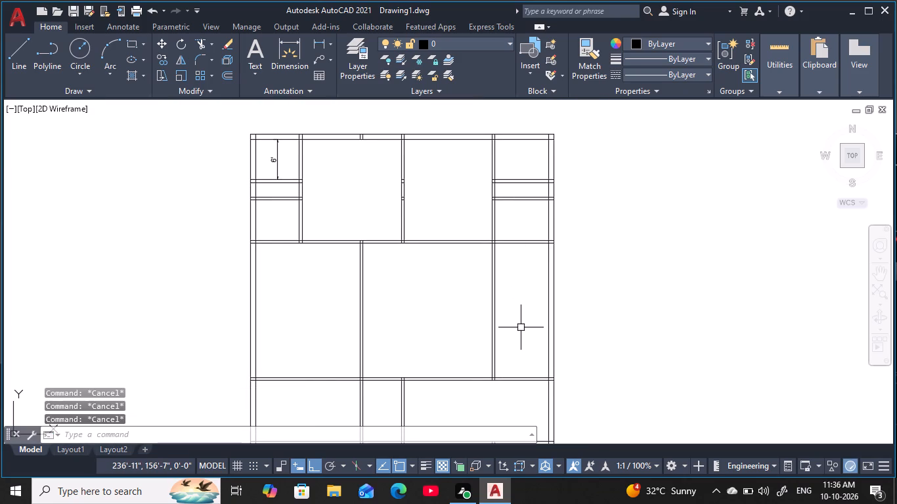
key("Escape")
key("Escape")
key("Escape")
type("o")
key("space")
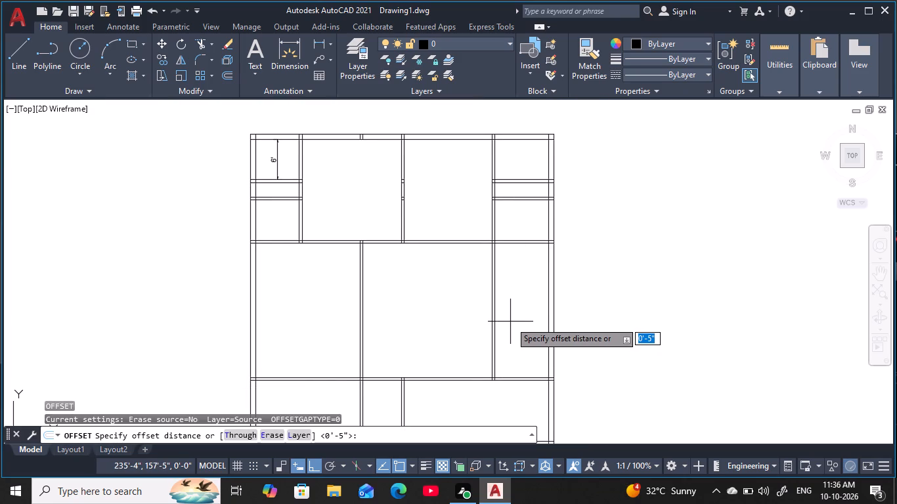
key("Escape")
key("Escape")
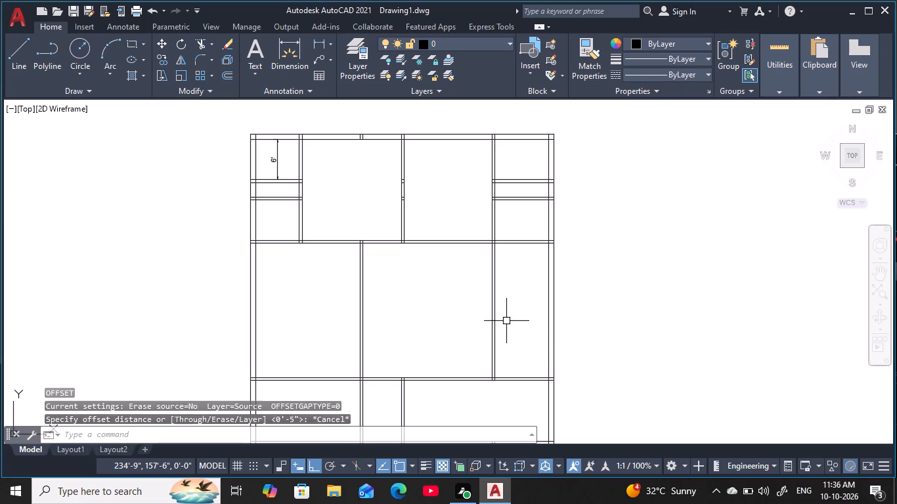
Trim the narrow right room's vertical wall pair out of the large bay below the top one.
key("Escape")
key("Escape")
key("Escape")
key("Escape")
key("Escape")
type("tr")
key("space")
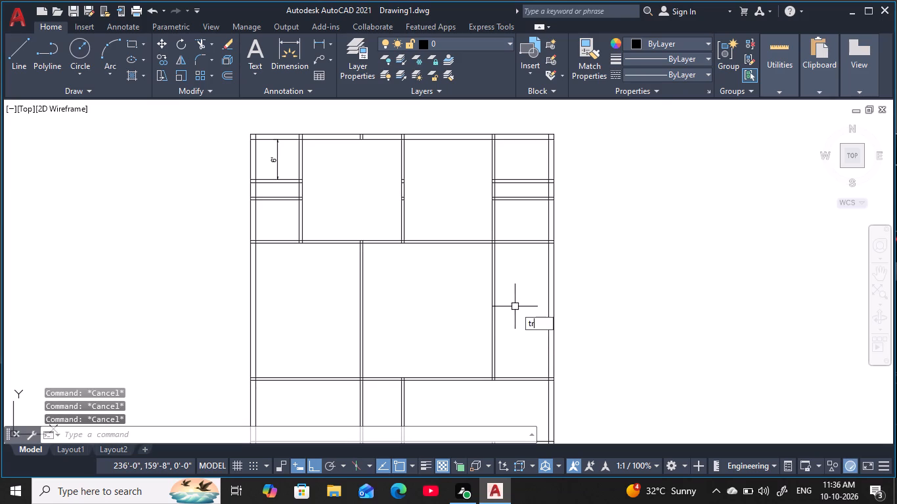
left_click(514, 309)
left_click(482, 314)
middle_click_drag(500, 297, 483, 289)
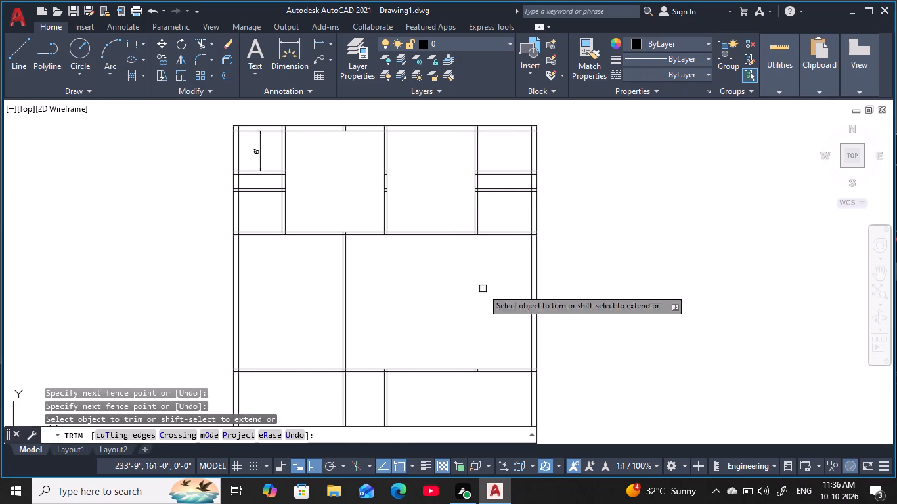
key("Escape")
key("Escape")
key("Escape")
Examine the wall layout of the middle and lower bays down to the bottom external wall.
scroll(476, 293, "down", 1)
middle_click_drag(475, 297, 475, 266)
key("Escape")
key("Escape")
scroll(474, 268, "up", 1)
key("Escape")
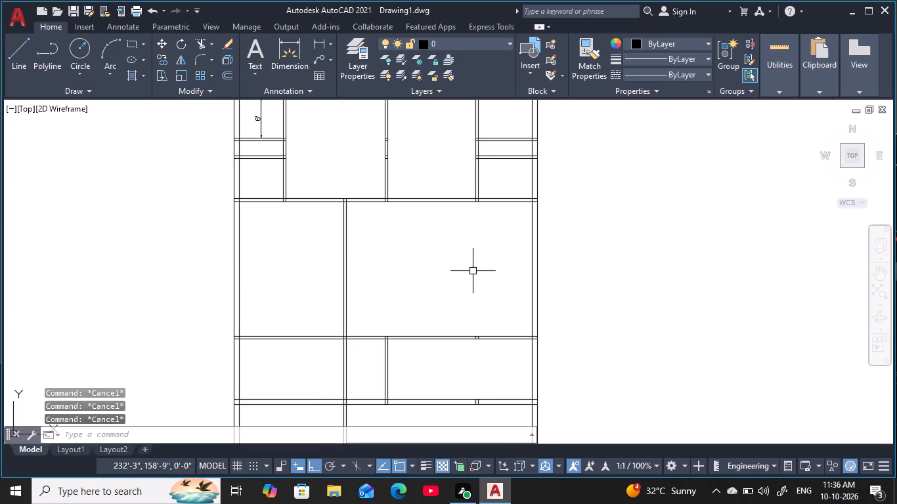
middle_click_drag(473, 271, 448, 269)
key("Escape")
key("Escape")
key("Escape")
middle_click_drag(449, 268, 440, 276)
key("Escape")
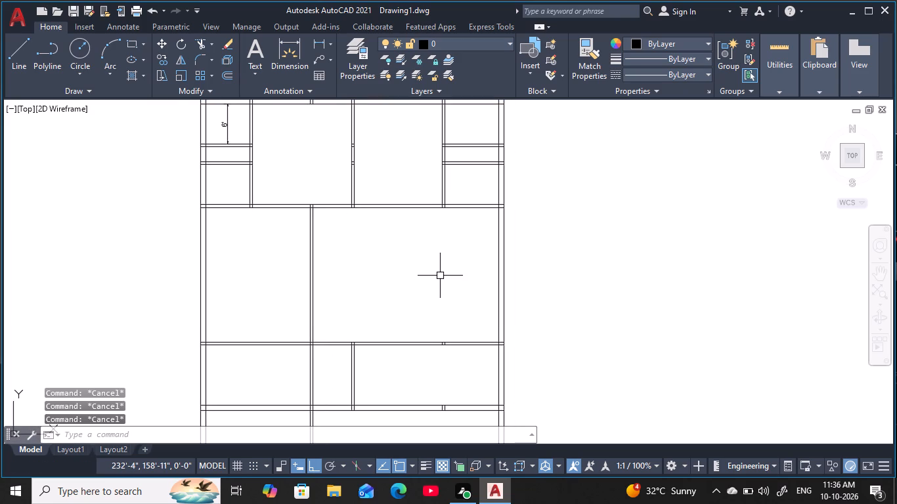
key("Escape")
key("Escape")
key("Escape")
key("Escape")
key("Escape")
key("Escape")
key("Escape")
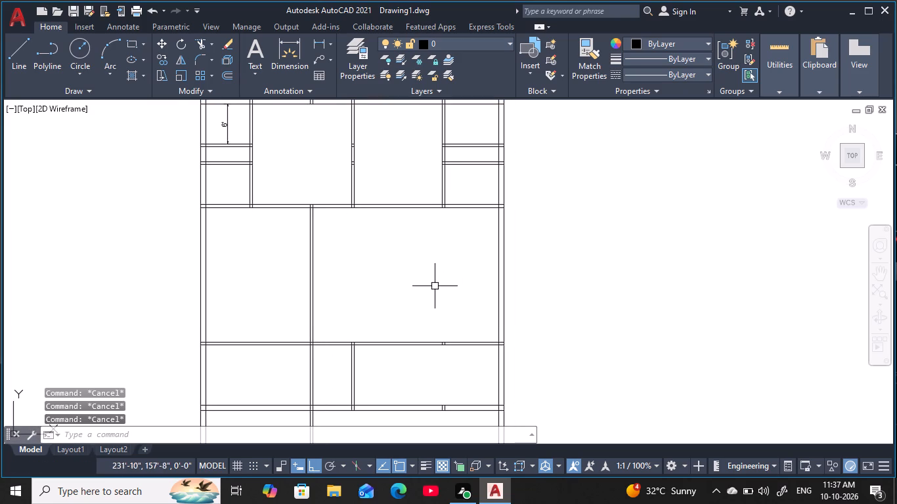
middle_click_drag(433, 288, 422, 262)
key("Escape")
key("Escape")
middle_click_drag(436, 297, 431, 265)
key("Escape")
key("Escape")
key("Escape")
key("Escape")
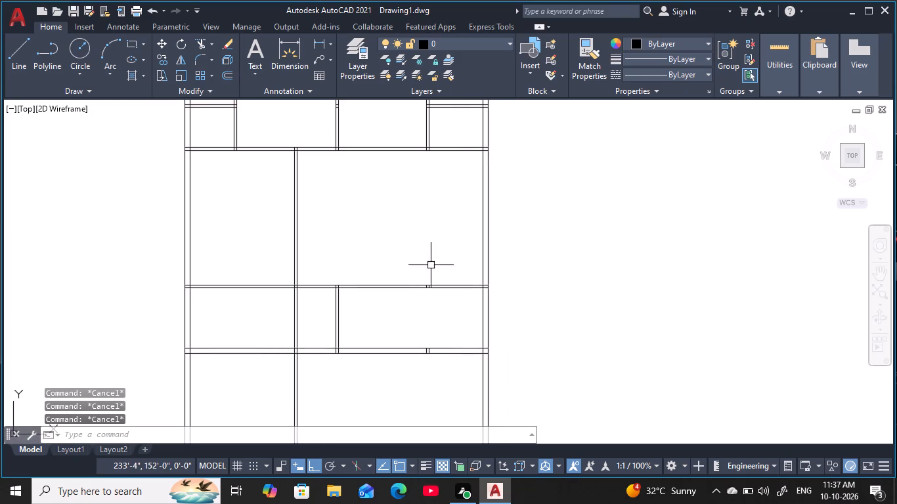
key("Escape")
key("Escape")
key("Escape")
middle_click_drag(428, 278, 444, 262)
key("Escape")
key("Escape")
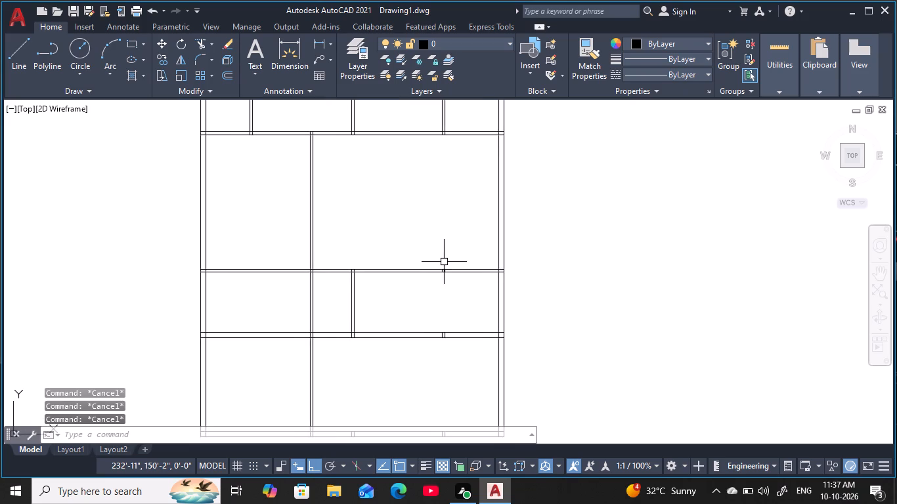
key("Escape")
key("Escape")
key("Escape")
key("Escape")
key("Escape")
key("Escape")
key("Escape")
key("Escape")
key("Escape")
key("Escape")
key("Escape")
key("Escape")
key("Escape")
key("Escape")
key("Escape")
middle_click_drag(399, 315, 430, 247)
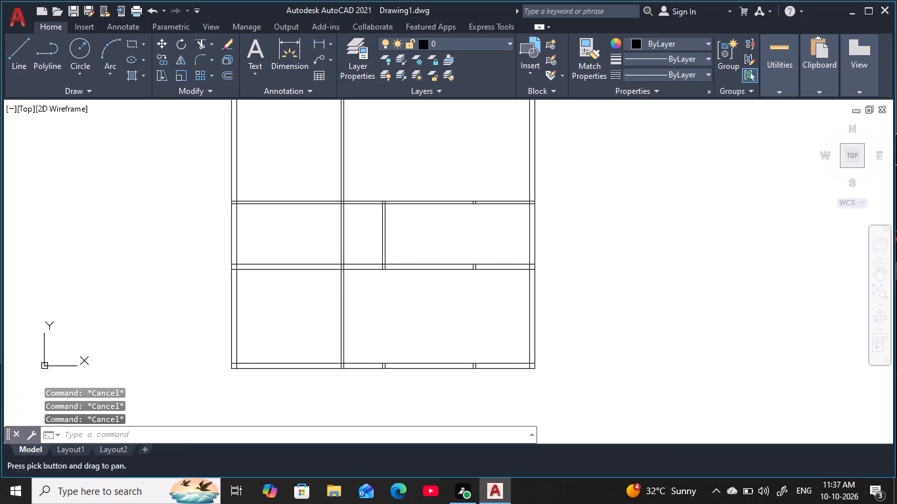
middle_click_drag(431, 247, 429, 287)
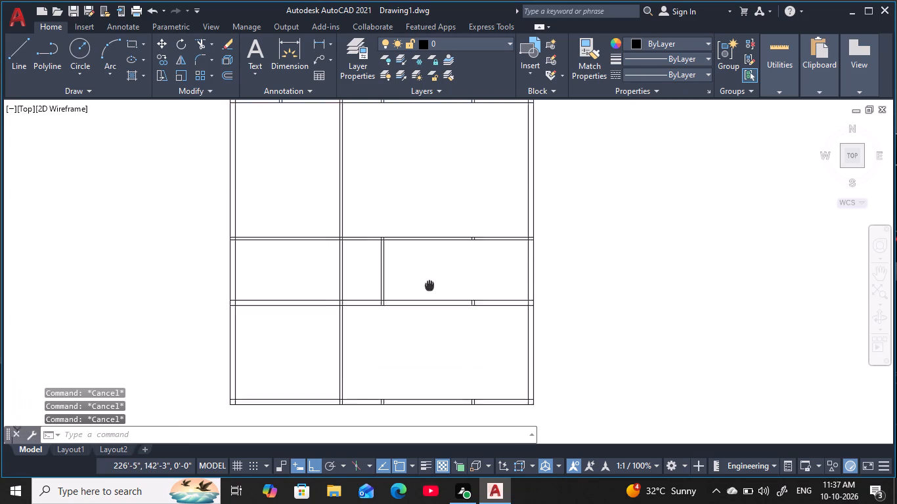
middle_click_drag(429, 287, 439, 341)
middle_click_drag(389, 247, 393, 226)
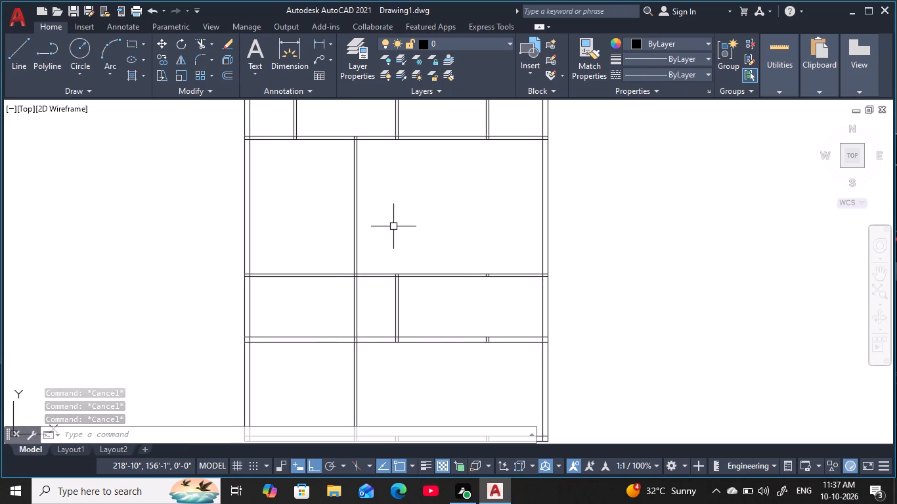
key("Escape")
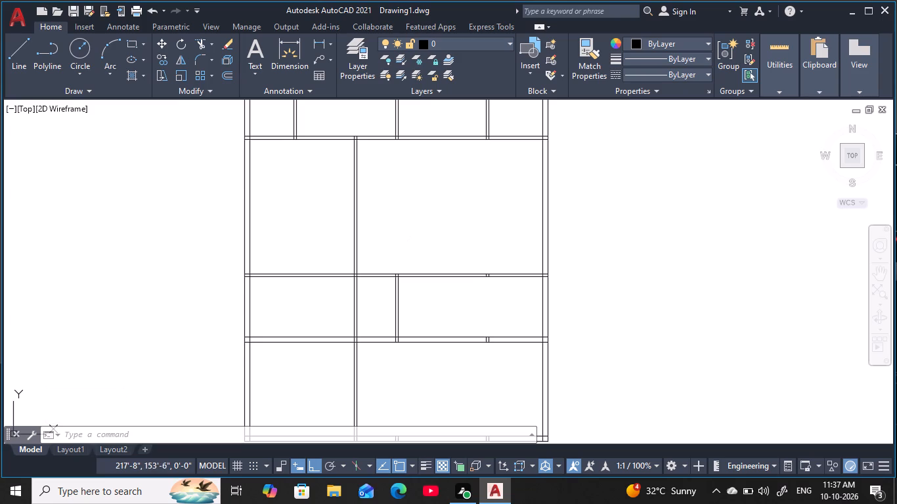
key("Escape")
key("Escape")
key("Escape")
key("Escape")
key("Escape")
key("Escape")
key("Escape")
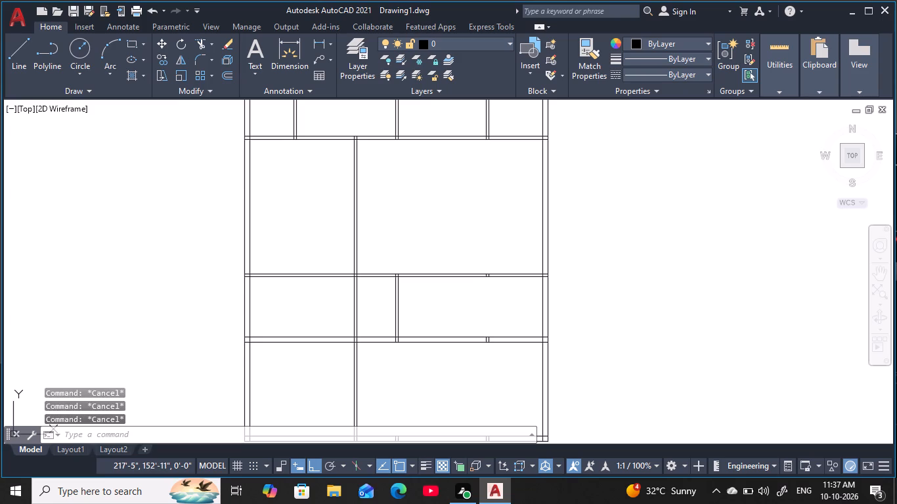
key("Escape")
middle_click_drag(398, 243, 399, 243)
middle_click_drag(399, 243, 396, 196)
scroll(330, 259, "up", 1)
middle_click_drag(328, 257, 361, 294)
scroll(366, 281, "down", 1)
middle_click_drag(366, 281, 365, 296)
Offset the inner line of the left external wall 6' inward.
key("Escape")
key("Escape")
key("o")
key("space")
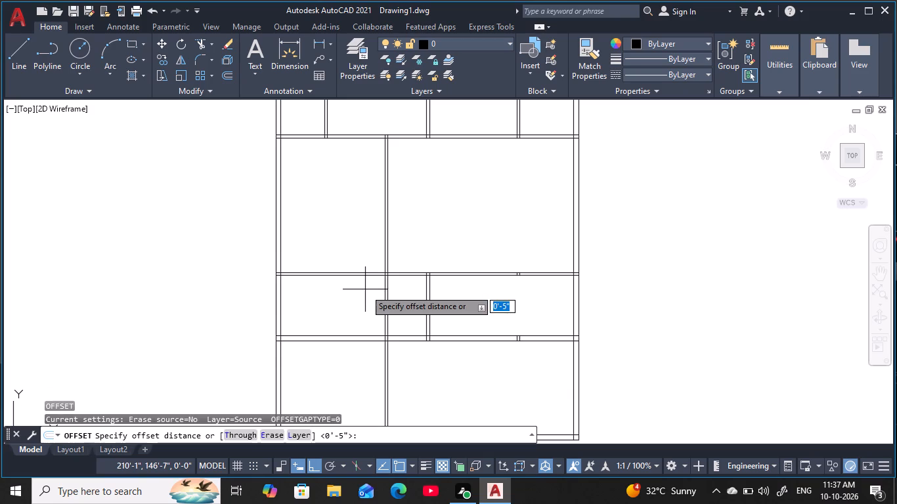
key("6")
key("apostrophe")
key("space")
middle_click_drag(309, 356, 297, 297)
left_click(271, 324)
left_click(339, 333)
key("Escape")
key("Escape")
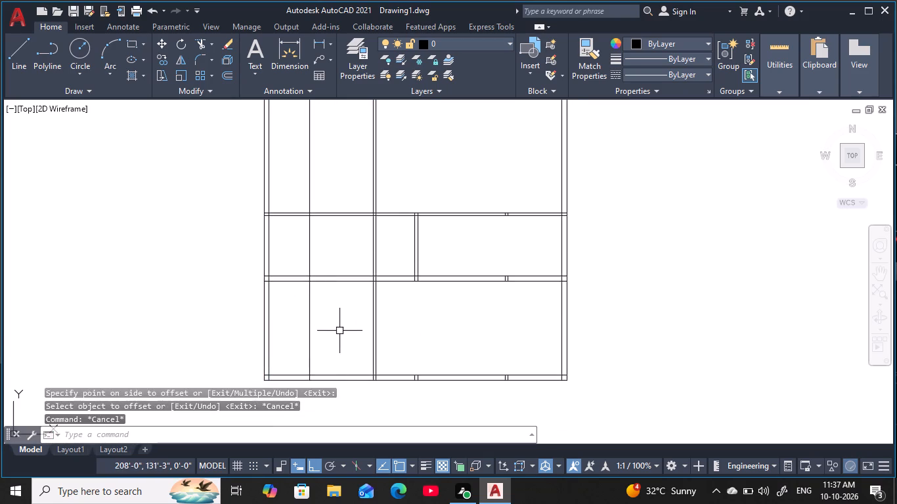
key("Escape")
key("Escape")
key("Escape")
key("Escape")
key("Escape")
Offset the new vertical line 5" toward the plan's interior to form an internal wall pair.
key("o")
key("space")
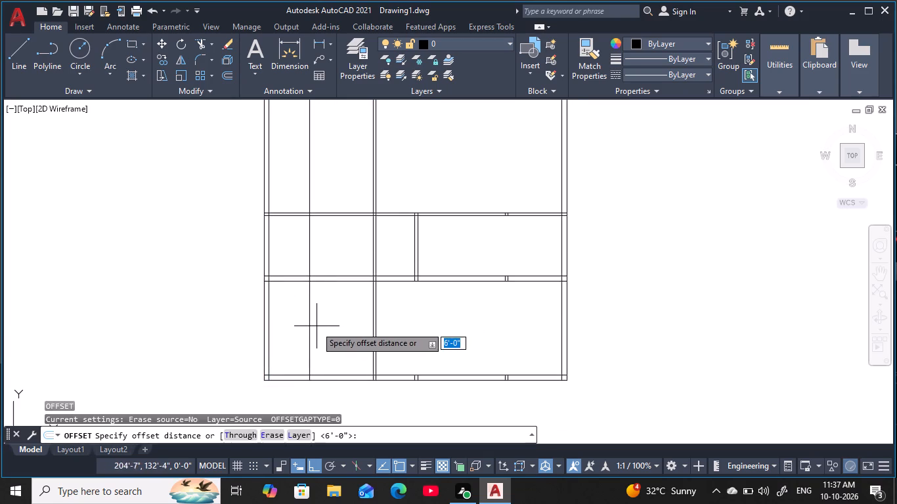
type("5")
key("space")
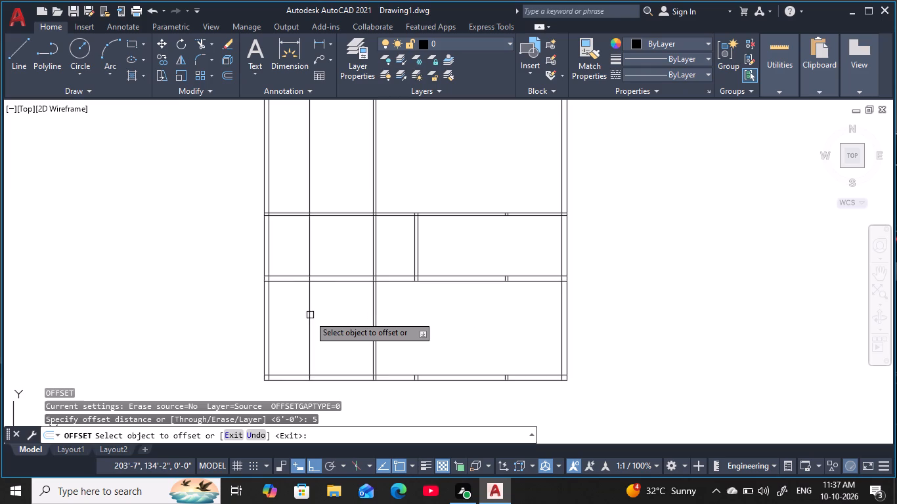
left_click(310, 319)
left_click(354, 326)
key("Escape")
key("Escape")
key("Escape")
key("Escape")
key("Escape")
key("Escape")
key("Escape")
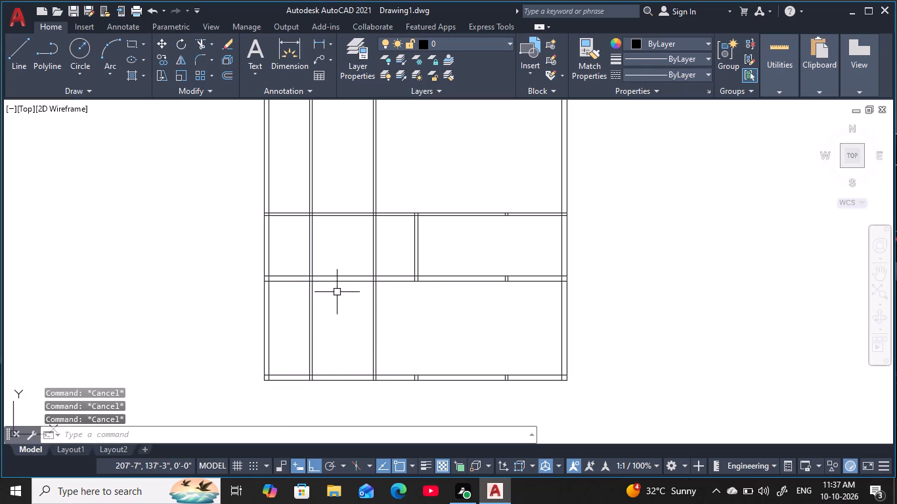
key("Escape")
key("Escape")
key("Escape")
key("Escape")
key("Escape")
key("Escape")
key("Escape")
key("Escape")
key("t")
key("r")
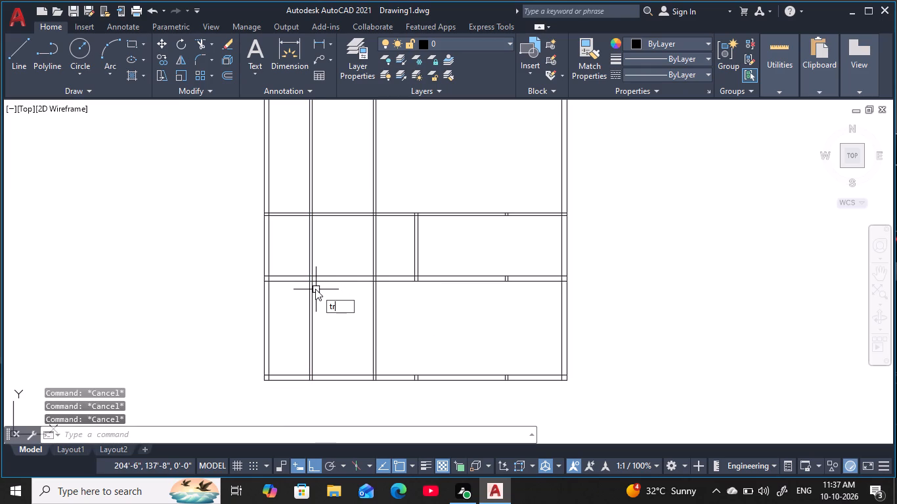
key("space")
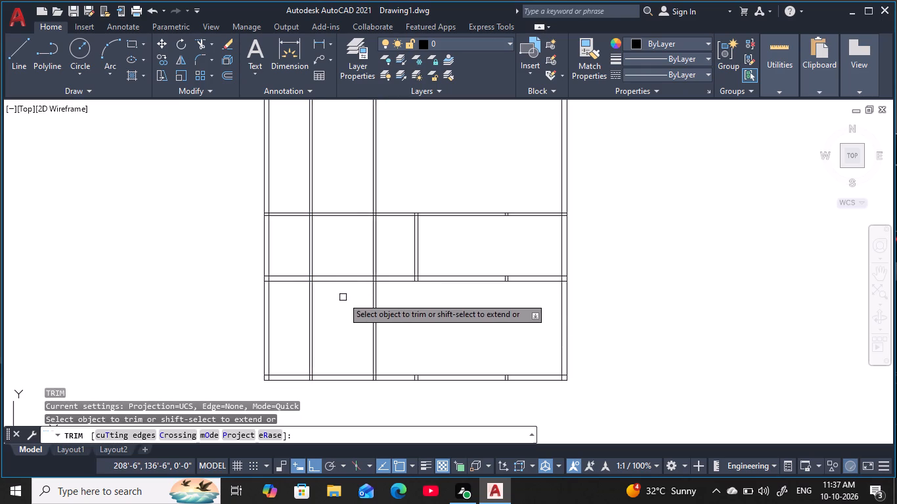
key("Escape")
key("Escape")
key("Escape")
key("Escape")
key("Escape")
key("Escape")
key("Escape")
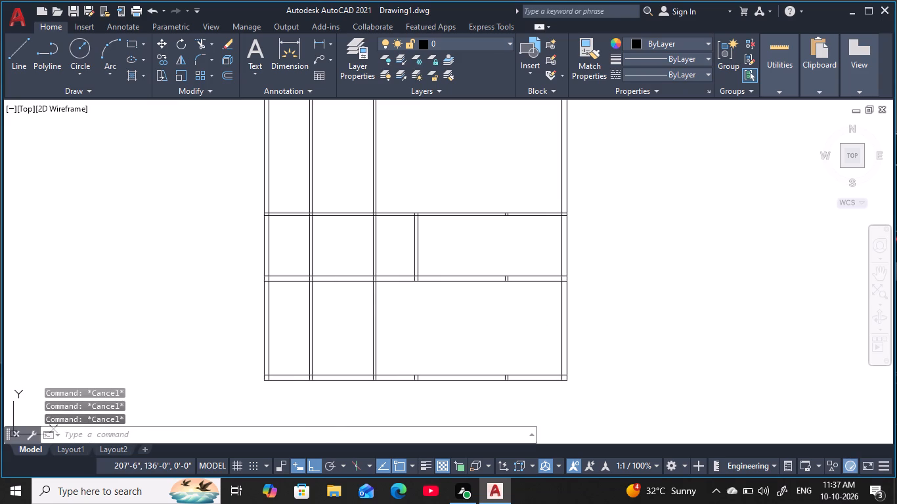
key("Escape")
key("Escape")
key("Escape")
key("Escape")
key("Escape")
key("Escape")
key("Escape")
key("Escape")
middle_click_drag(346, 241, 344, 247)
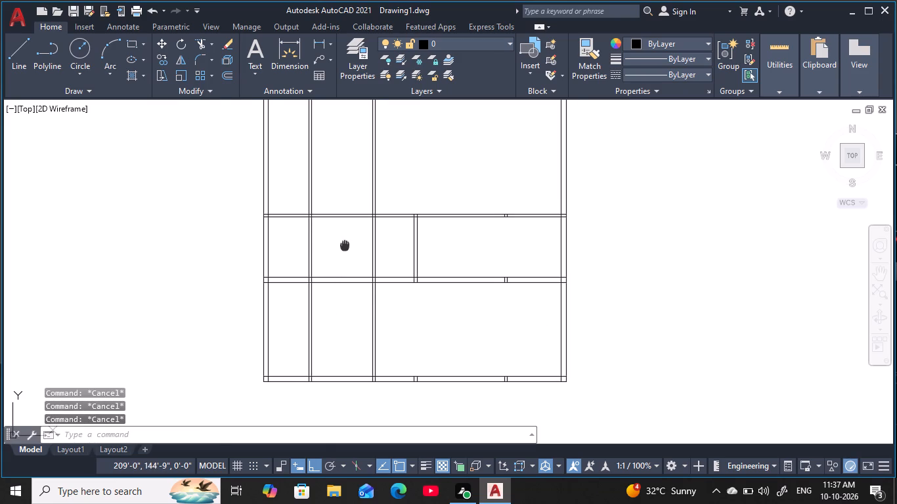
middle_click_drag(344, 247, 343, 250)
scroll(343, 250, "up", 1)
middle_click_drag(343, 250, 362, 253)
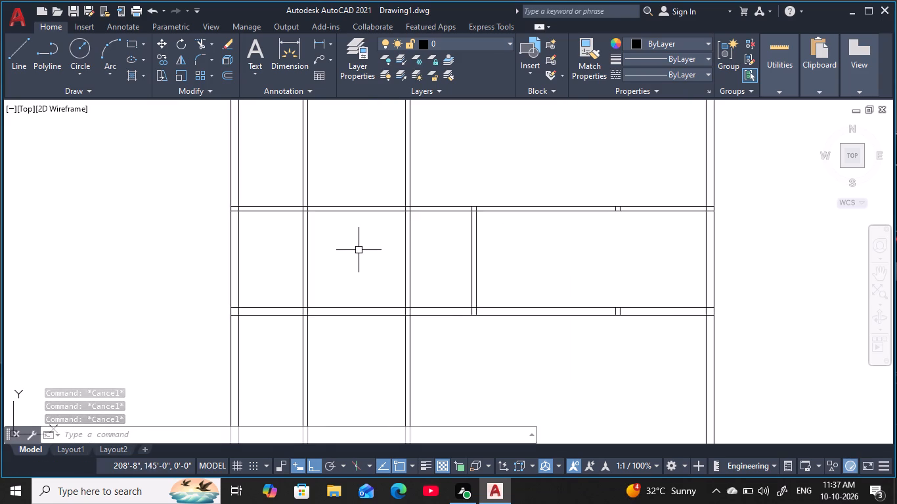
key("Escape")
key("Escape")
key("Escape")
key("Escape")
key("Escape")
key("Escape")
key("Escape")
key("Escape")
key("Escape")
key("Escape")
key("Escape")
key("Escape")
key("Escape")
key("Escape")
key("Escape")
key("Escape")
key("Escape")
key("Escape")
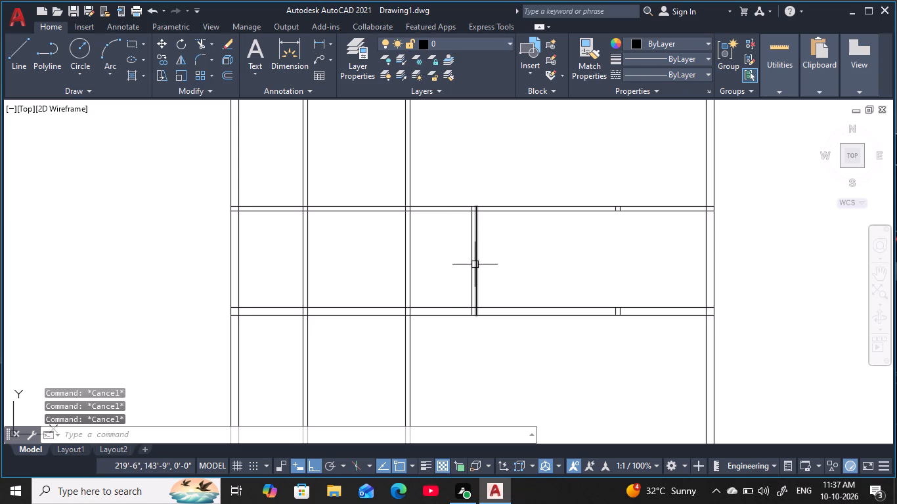
Trim the vertical internal wall pair left of the newly added divider out of the middle bay.
key("t")
key("r")
key("space")
left_click(433, 279)
left_click(351, 268)
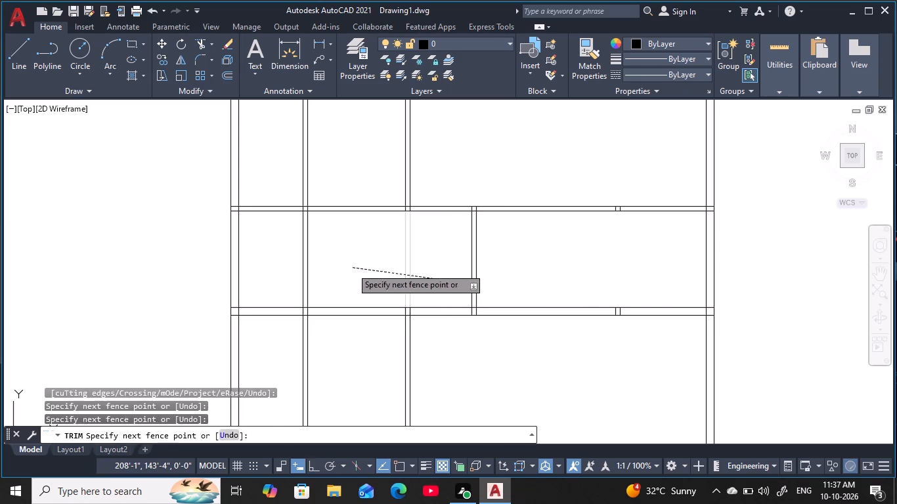
scroll(414, 264, "up", 1)
middle_click_drag(414, 253, 406, 226)
scroll(405, 229, "down", 1)
middle_click_drag(398, 239, 393, 217)
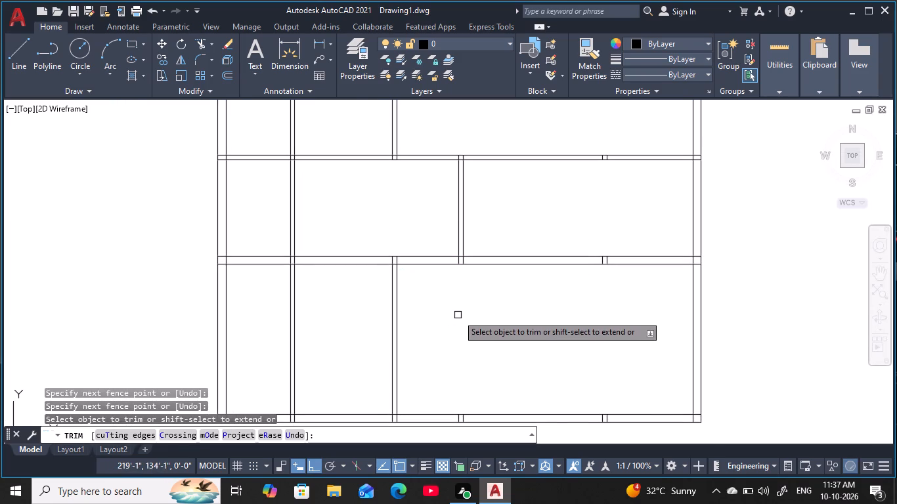
scroll(458, 314, "down", 1)
middle_click_drag(450, 306, 441, 314)
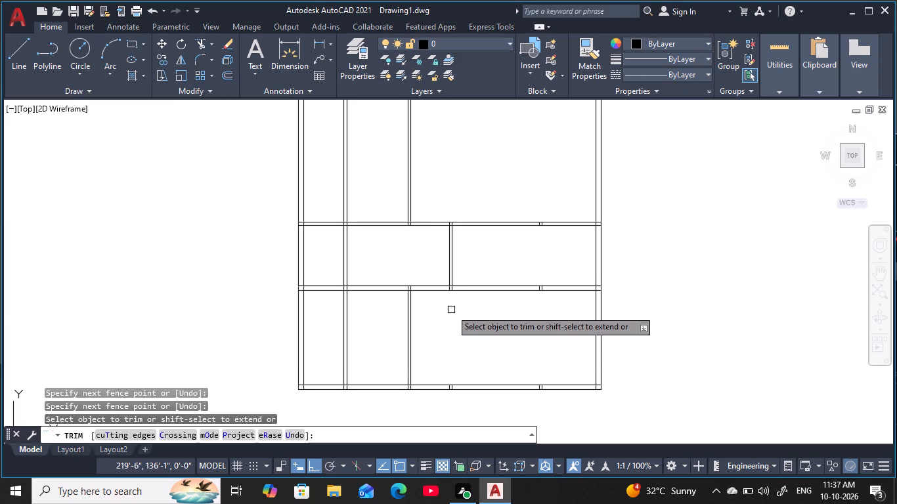
key("Escape")
key("Escape")
key("Escape")
key("Escape")
key("Escape")
Measure the clear width of the middle bay's central room between its two vertical wall pairs.
middle_click(376, 254)
scroll(376, 254, "up", 1)
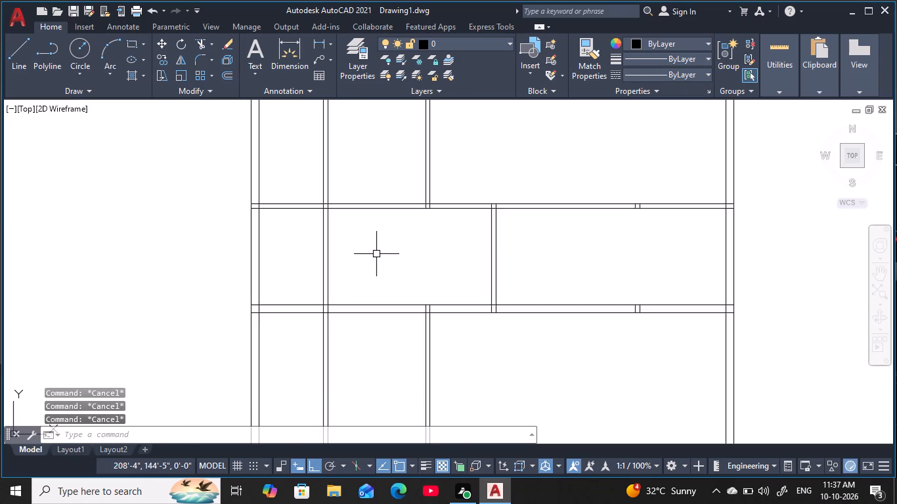
key("Escape")
scroll(376, 254, "up", 1)
key("Escape")
type("dli")
key("space")
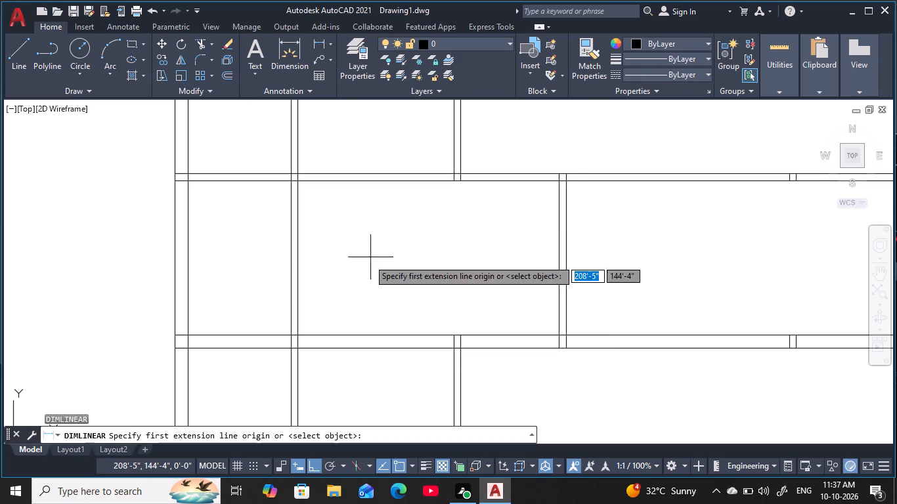
left_click(301, 271)
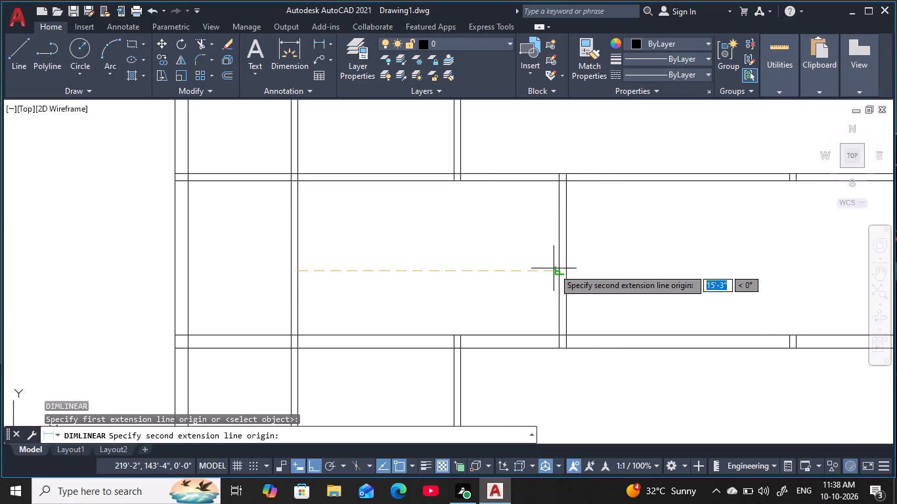
left_click(556, 271)
key("Escape")
scroll(413, 282, "down", 2)
middle_click(414, 281)
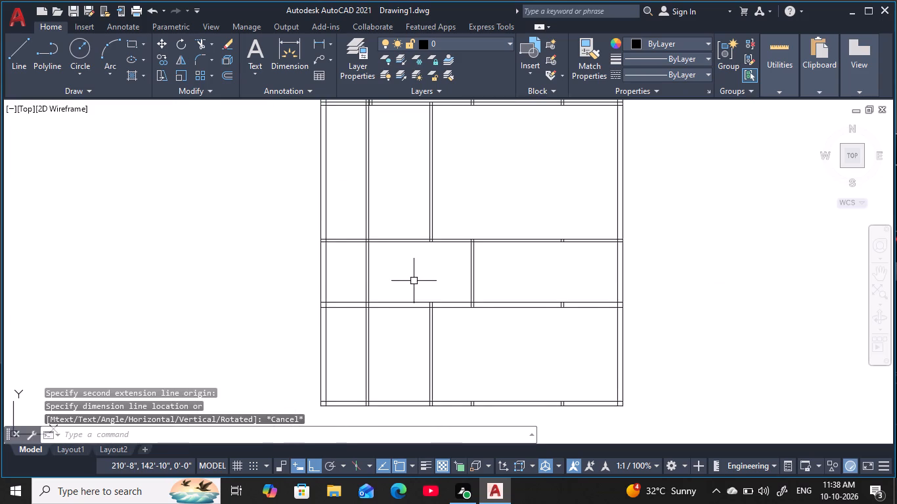
key("Escape")
key("Escape")
key("Escape")
key("Escape")
key("Escape")
key("Escape")
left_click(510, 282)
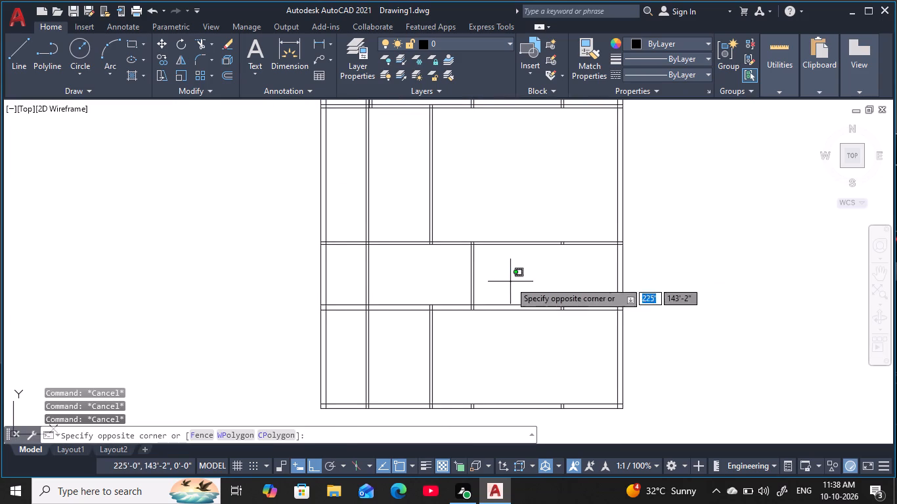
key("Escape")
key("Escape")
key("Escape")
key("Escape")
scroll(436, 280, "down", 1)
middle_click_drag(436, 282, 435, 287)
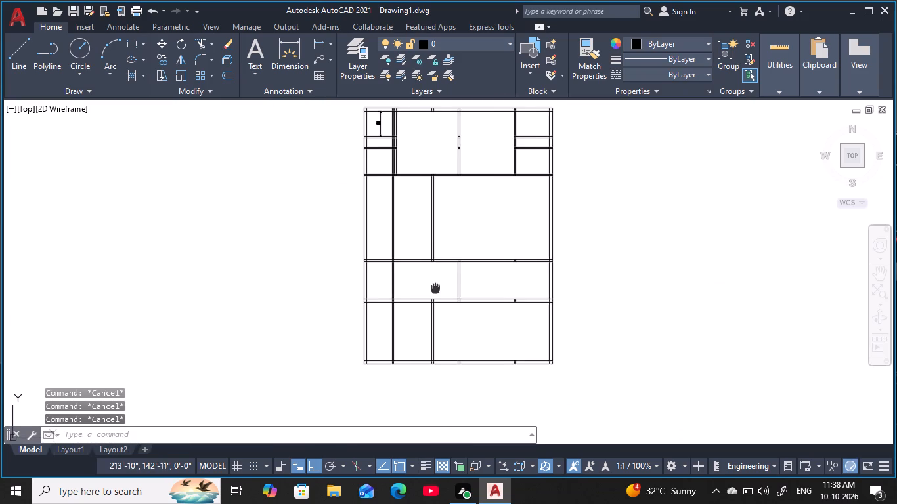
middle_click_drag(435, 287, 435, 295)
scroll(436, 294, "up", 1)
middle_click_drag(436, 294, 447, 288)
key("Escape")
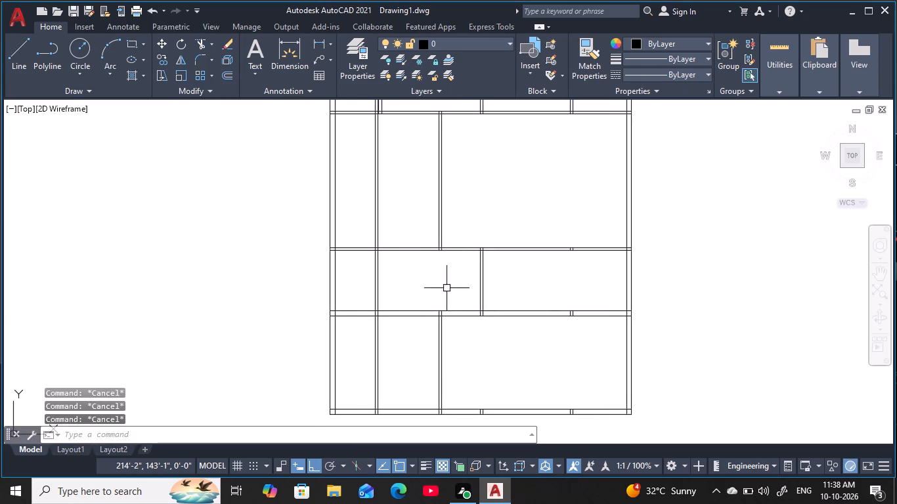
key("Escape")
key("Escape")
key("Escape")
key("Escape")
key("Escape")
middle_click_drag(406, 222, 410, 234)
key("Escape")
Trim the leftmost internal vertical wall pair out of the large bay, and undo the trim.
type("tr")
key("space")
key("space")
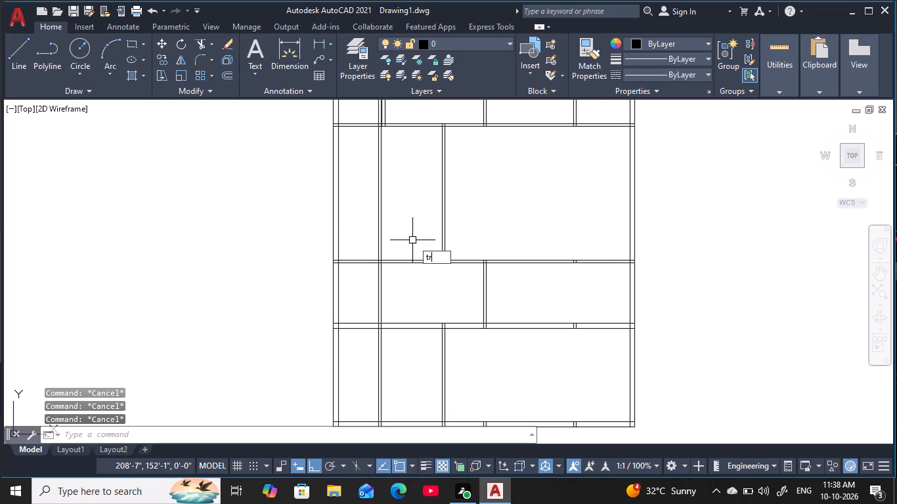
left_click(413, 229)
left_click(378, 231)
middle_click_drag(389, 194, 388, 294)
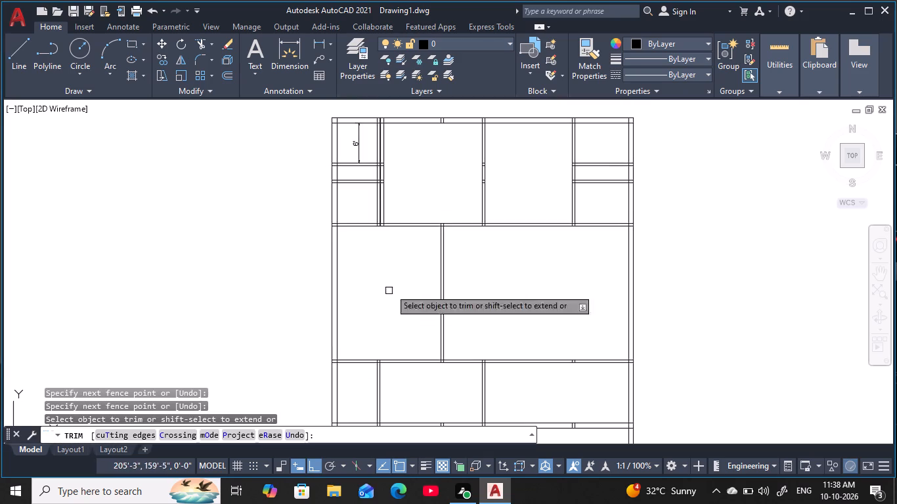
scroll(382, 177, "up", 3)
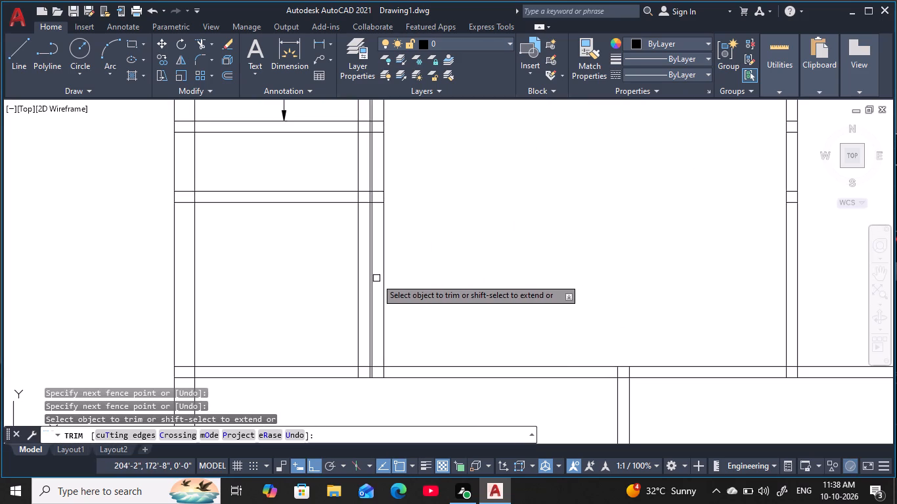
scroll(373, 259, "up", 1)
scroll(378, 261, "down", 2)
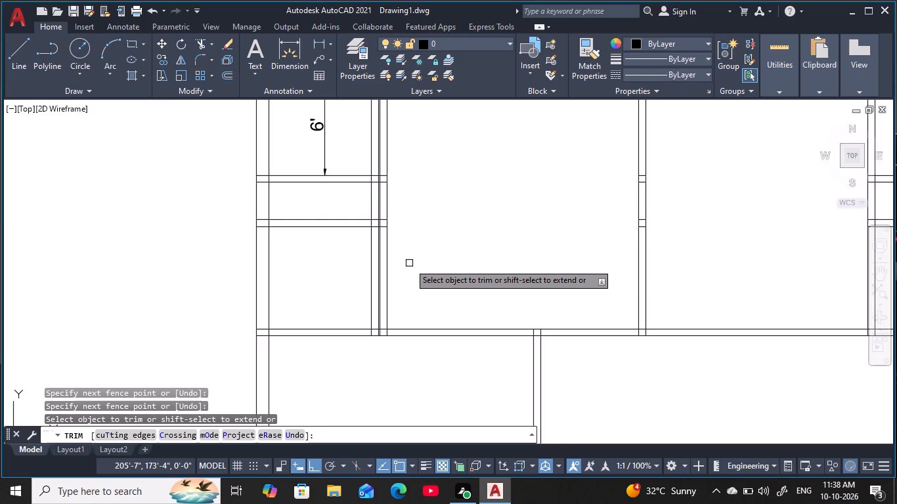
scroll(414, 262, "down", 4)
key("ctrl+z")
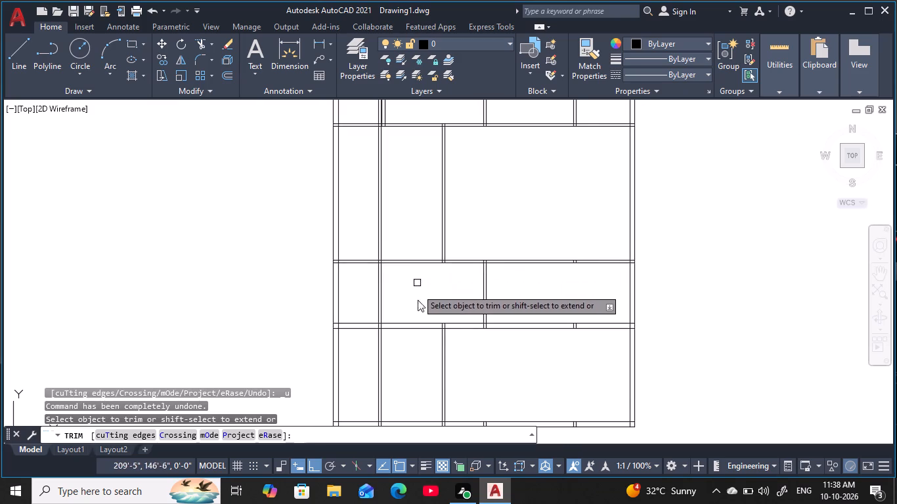
Trim the two extra vertical lines beside the top-left rooms' internal wall, above the large bay.
middle_click_drag(399, 206, 437, 330)
scroll(437, 222, "up", 2)
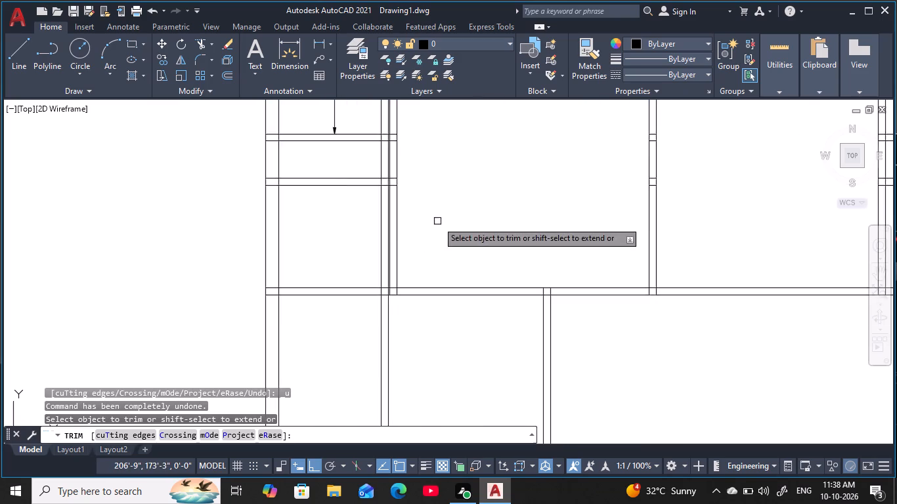
scroll(437, 221, "up", 1)
middle_click_drag(418, 229, 497, 220)
scroll(432, 254, "up", 2)
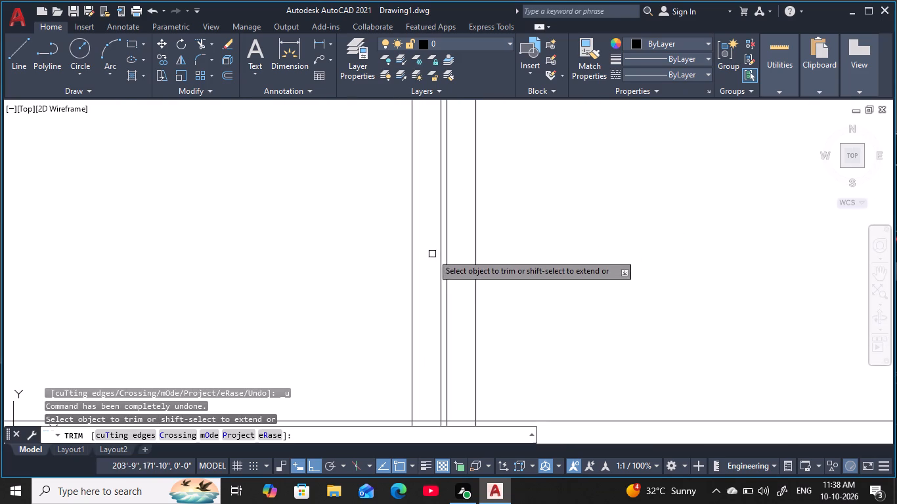
left_click(439, 253)
left_click(413, 266)
Trim the leftmost internal vertical wall pair out of the large bay and the bottom bay.
scroll(476, 269, "down", 3)
middle_click_drag(500, 280, 535, 157)
scroll(547, 280, "down", 2)
middle_click_drag(544, 292, 506, 225)
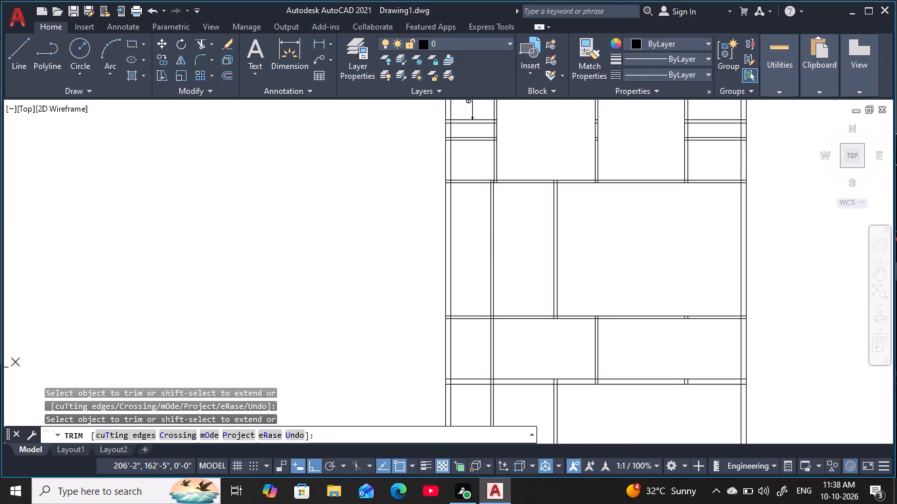
left_click_drag(507, 230, 497, 236)
left_click(461, 248)
middle_click_drag(527, 287, 519, 139)
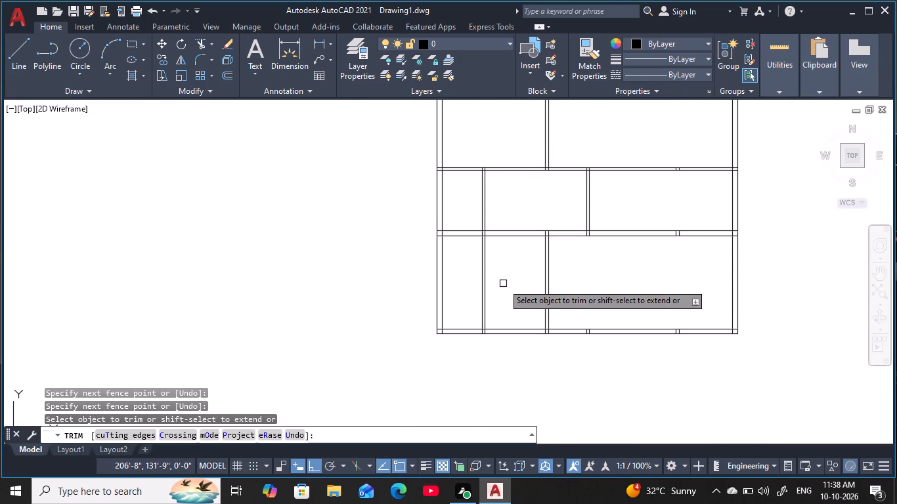
left_click(502, 272)
left_click(463, 284)
middle_click_drag(496, 281, 454, 261)
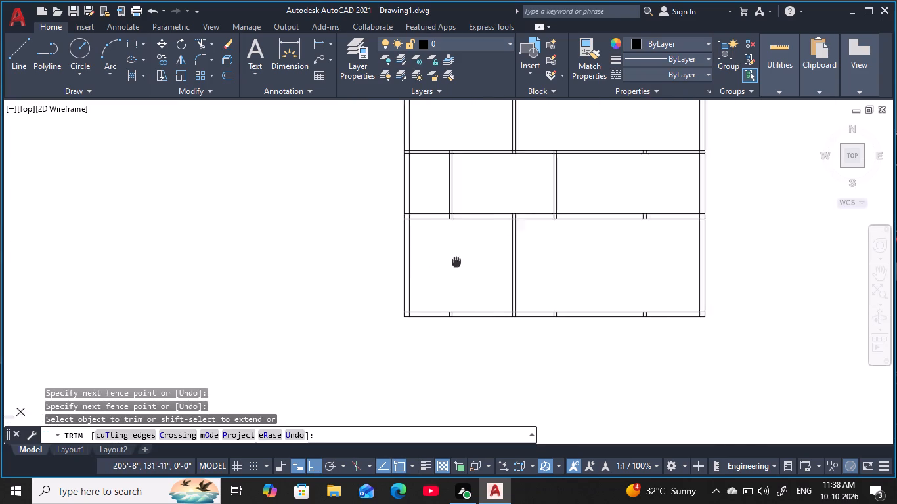
middle_click_drag(454, 261, 448, 261)
key("Escape")
key("Escape")
key("Escape")
key("Escape")
key("Escape")
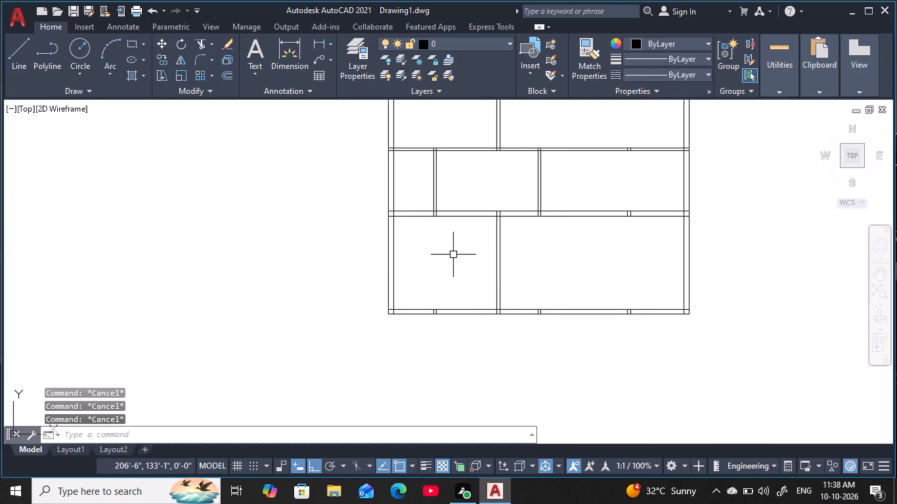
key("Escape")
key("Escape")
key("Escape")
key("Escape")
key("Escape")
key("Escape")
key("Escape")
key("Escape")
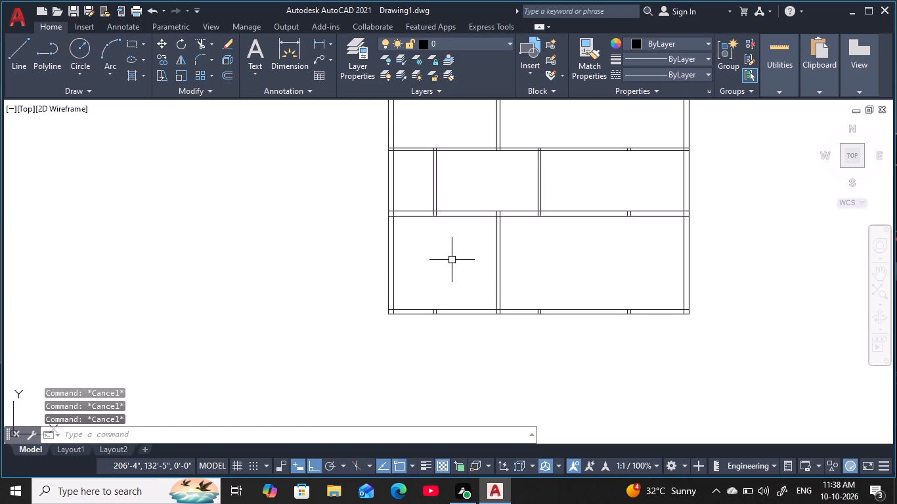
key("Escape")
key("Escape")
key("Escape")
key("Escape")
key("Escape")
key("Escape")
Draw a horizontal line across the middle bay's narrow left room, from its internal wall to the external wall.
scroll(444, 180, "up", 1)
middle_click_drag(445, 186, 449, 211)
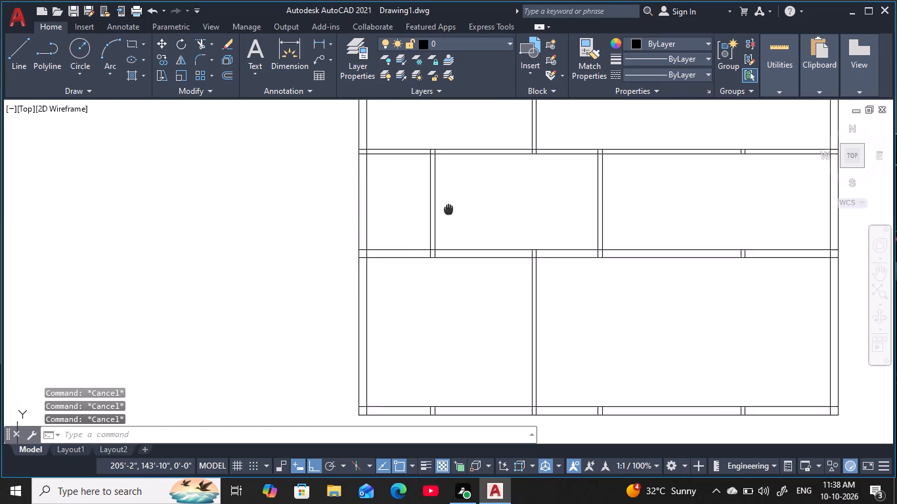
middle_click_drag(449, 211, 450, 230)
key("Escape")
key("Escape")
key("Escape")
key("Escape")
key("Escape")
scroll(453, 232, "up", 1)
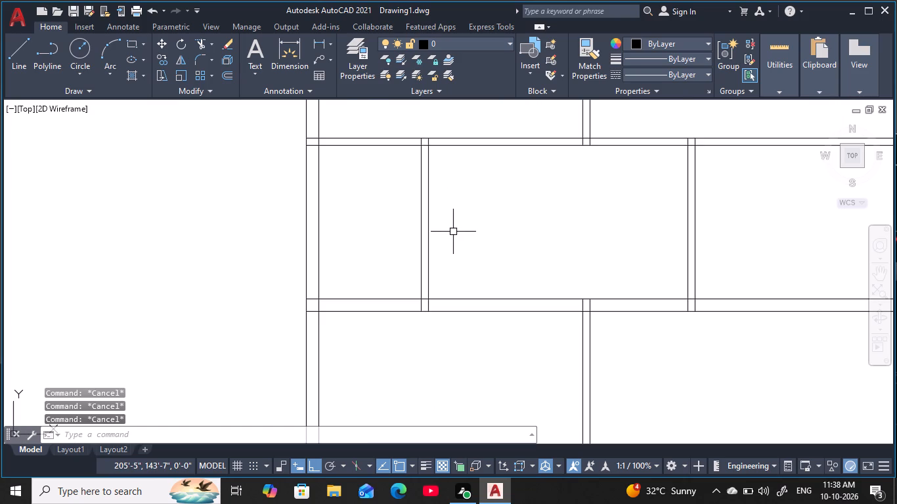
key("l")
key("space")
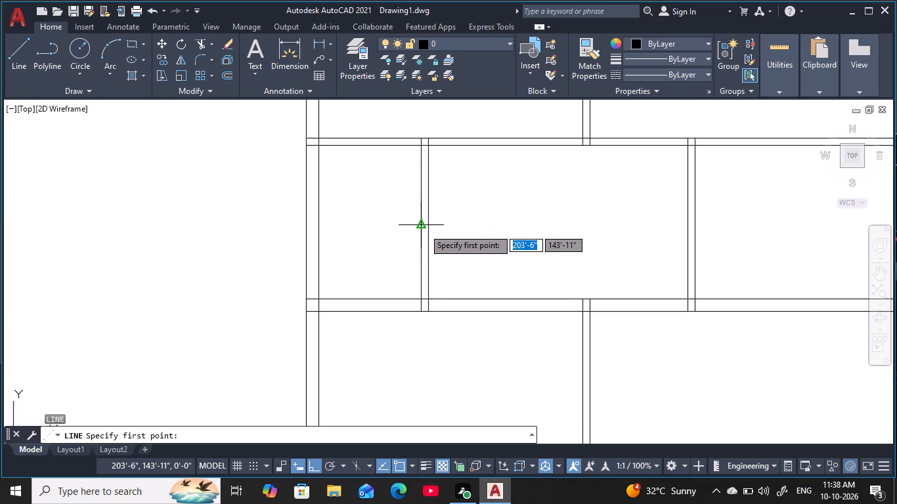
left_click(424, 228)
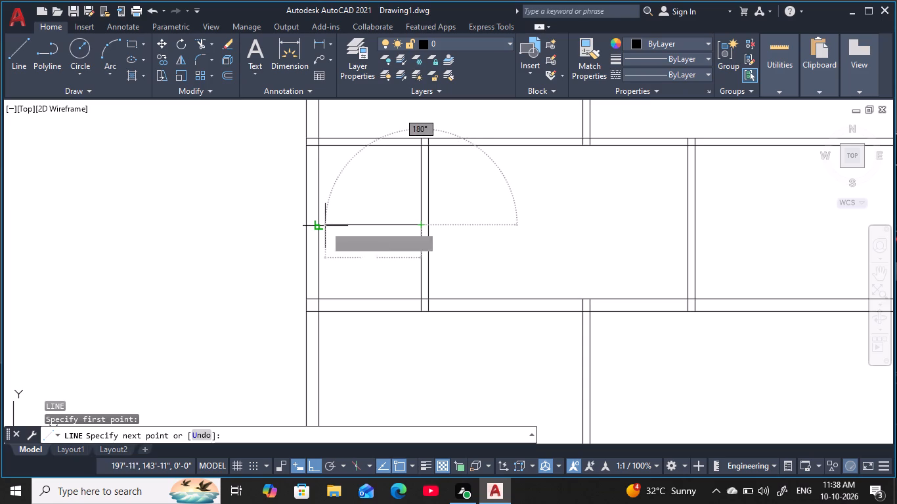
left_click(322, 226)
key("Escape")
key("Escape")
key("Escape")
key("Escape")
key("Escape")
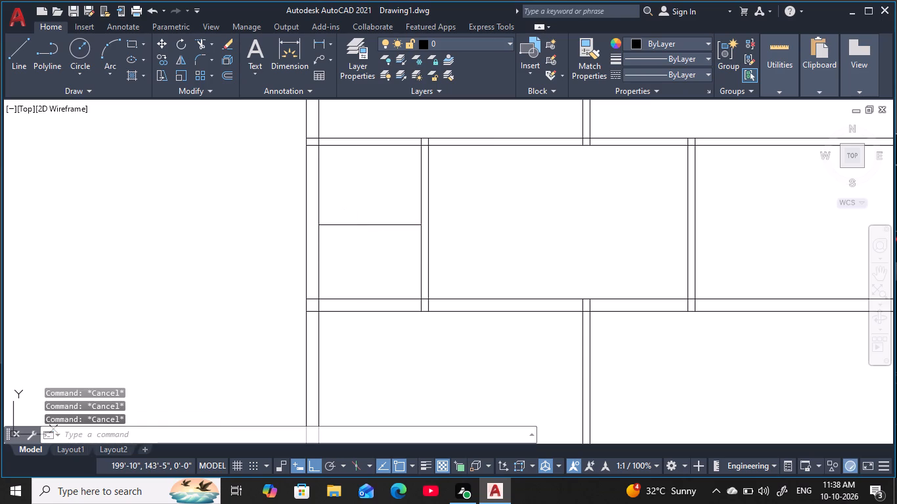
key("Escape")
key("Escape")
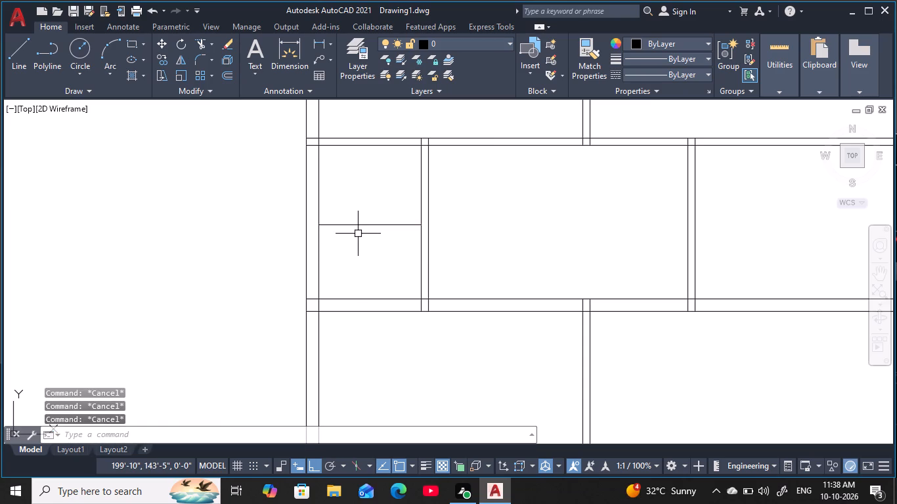
Measure the vertical distance from the new horizontal line down to the narrow left room's lower wall.
type("dli")
key("space")
left_click(361, 226)
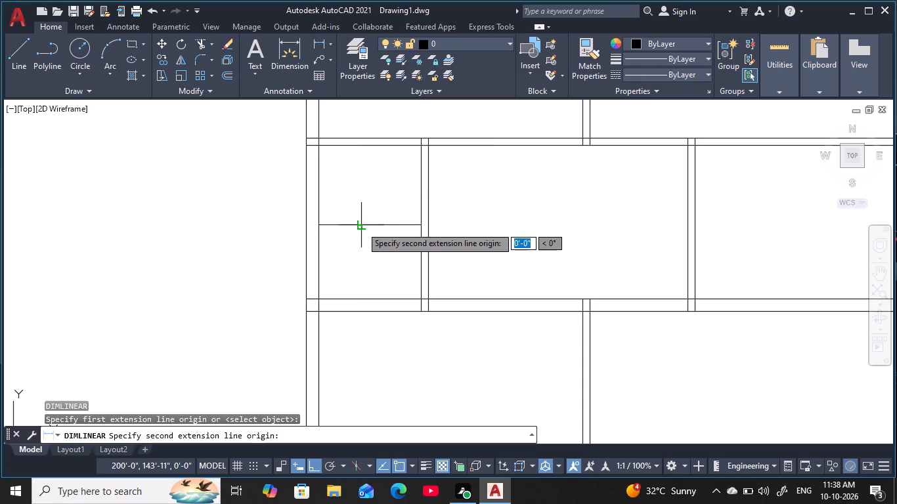
left_click(357, 303)
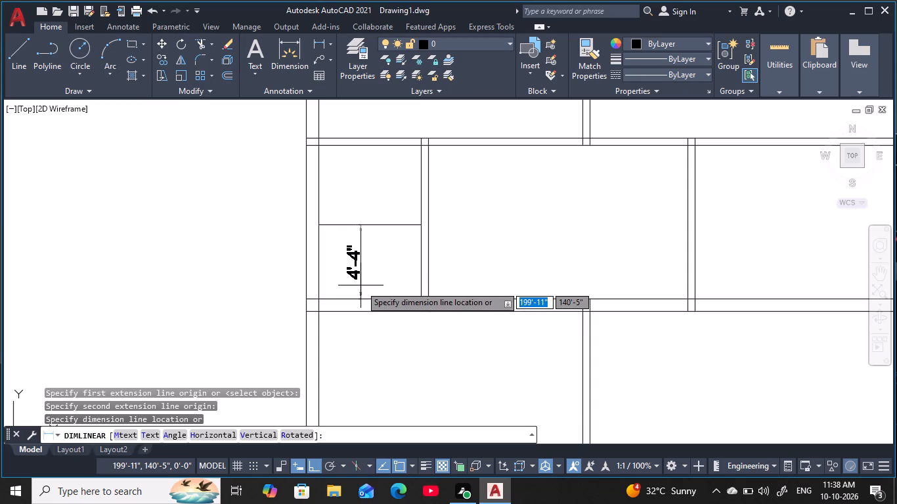
key("Escape")
key("Escape")
key("Escape")
key("Escape")
key("Escape")
key("Escape")
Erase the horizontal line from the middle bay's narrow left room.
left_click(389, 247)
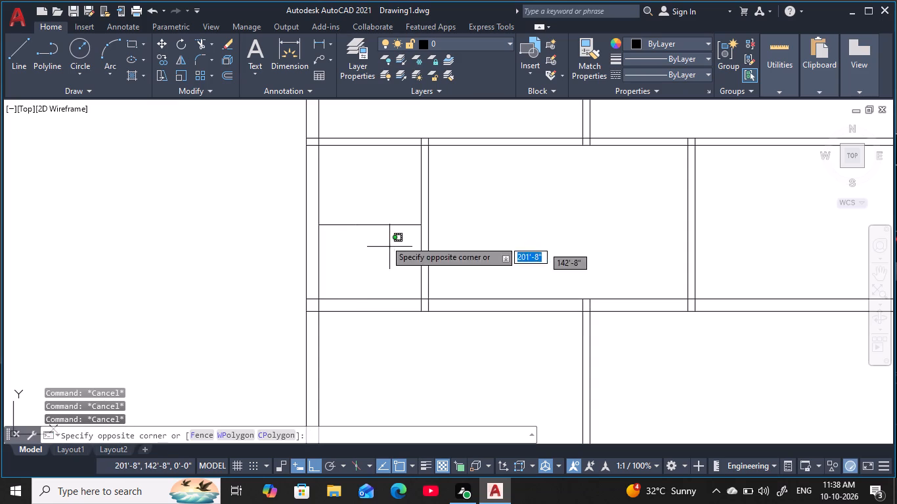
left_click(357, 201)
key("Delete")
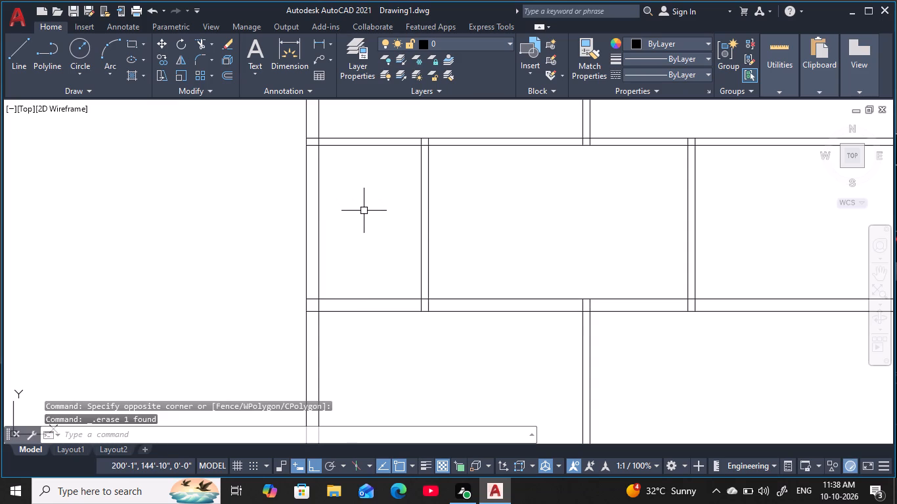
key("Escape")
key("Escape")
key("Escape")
Offset the middle bay's lower wall line 6' upward into the bay.
type("o")
key("space")
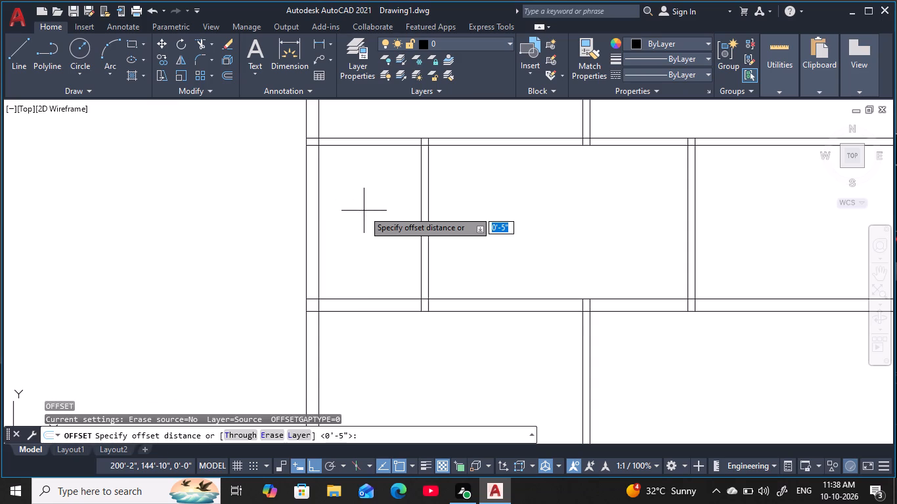
key("6")
key("apostrophe")
key("space")
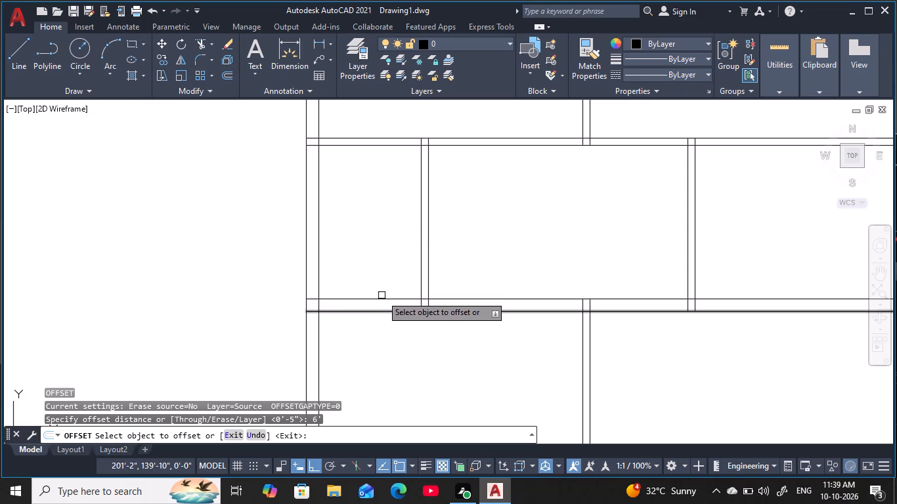
left_click(382, 295)
left_click(382, 295)
left_click(380, 300)
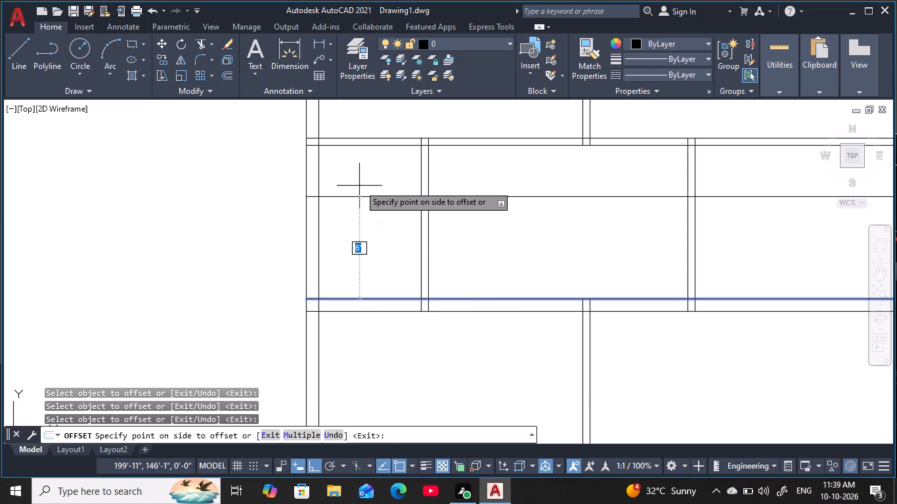
left_click(359, 185)
key("Escape")
key("Escape")
key("Escape")
key("Escape")
key("Escape")
key("Escape")
key("Escape")
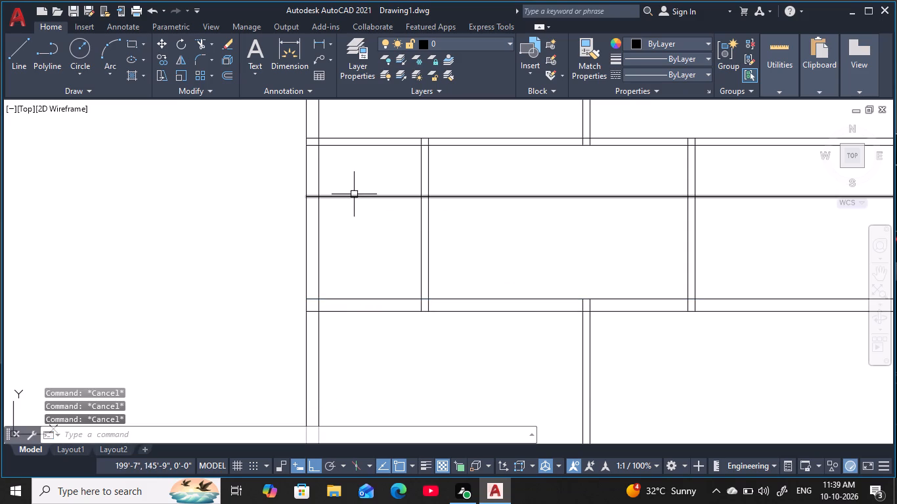
Offset the new horizontal line 5" upward to form an internal wall pair across the middle bay.
type("o")
key("space")
type("5")
key("space")
left_click(356, 198)
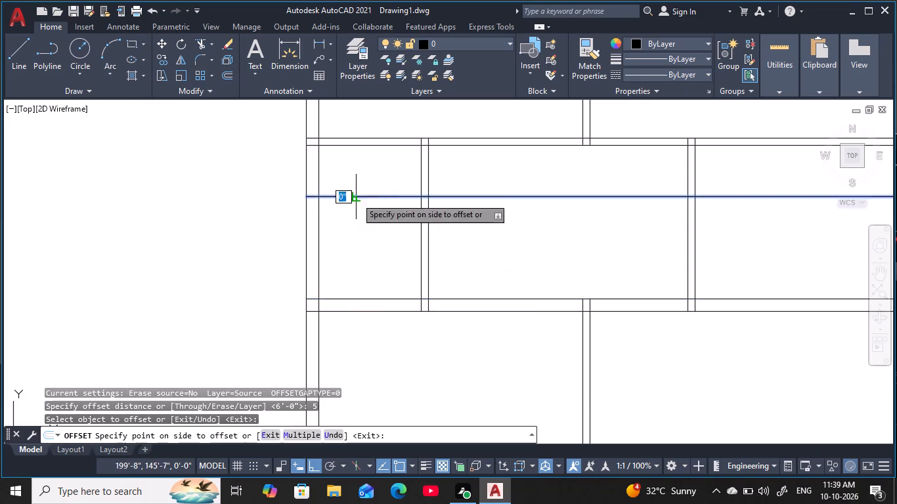
left_click(359, 172)
key("Escape")
key("Escape")
key("Escape")
key("Escape")
key("Escape")
Measure the vertical gap above the new wall pair in the narrow left room with a linear dimension, and erase the dimension.
type("dli")
key("space")
left_click(369, 146)
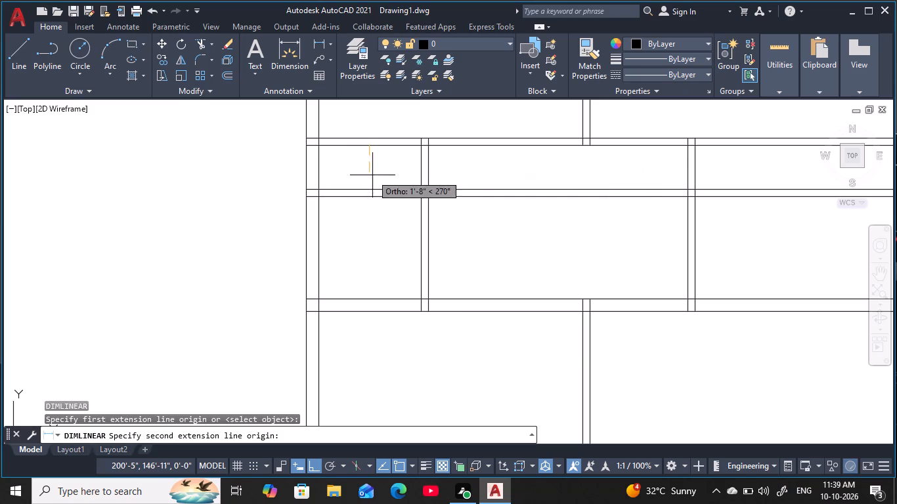
left_click(366, 185)
left_click(364, 187)
key("Escape")
key("Escape")
key("Escape")
key("Escape")
key("Escape")
left_click(380, 169)
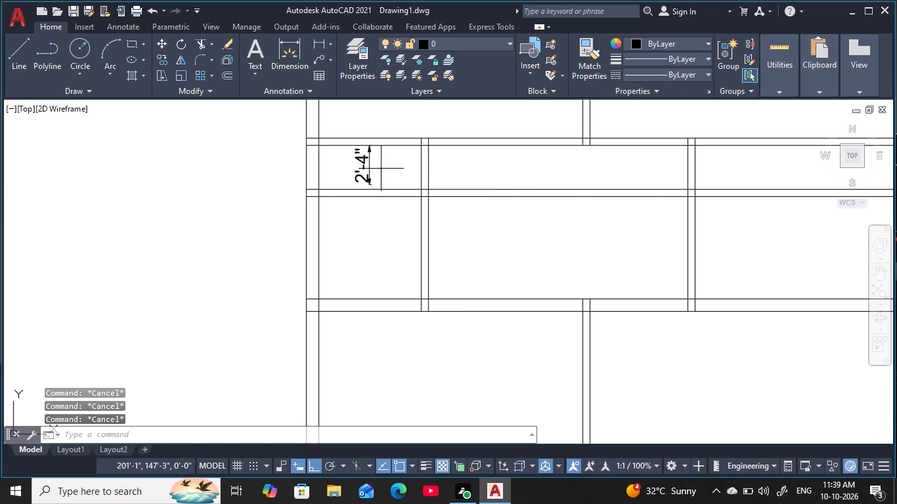
left_click(346, 169)
key("Delete")
key("Delete")
Trim the new horizontal wall pair out of the middle bay's two wider rooms, keeping it in the narrow left room.
scroll(383, 231, "down", 1)
middle_click(381, 230)
key("Escape")
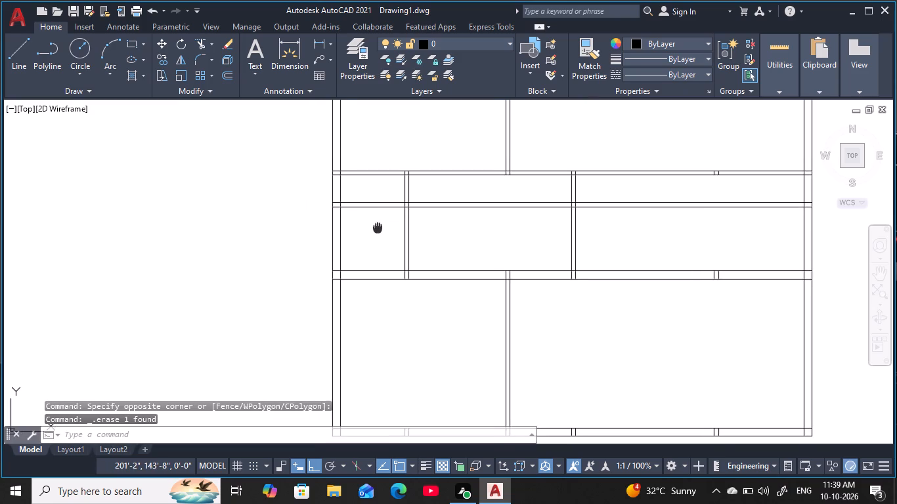
key("Escape")
key("Escape")
key("Escape")
key("Escape")
key("Escape")
key("Escape")
key("Escape")
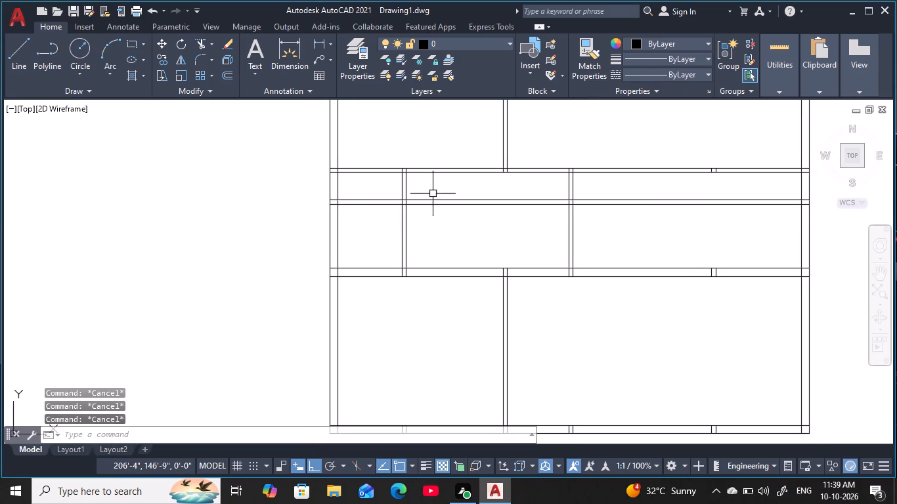
key("Escape")
key("Escape")
key("Escape")
type("tr")
key("space")
left_click(461, 234)
left_click(445, 195)
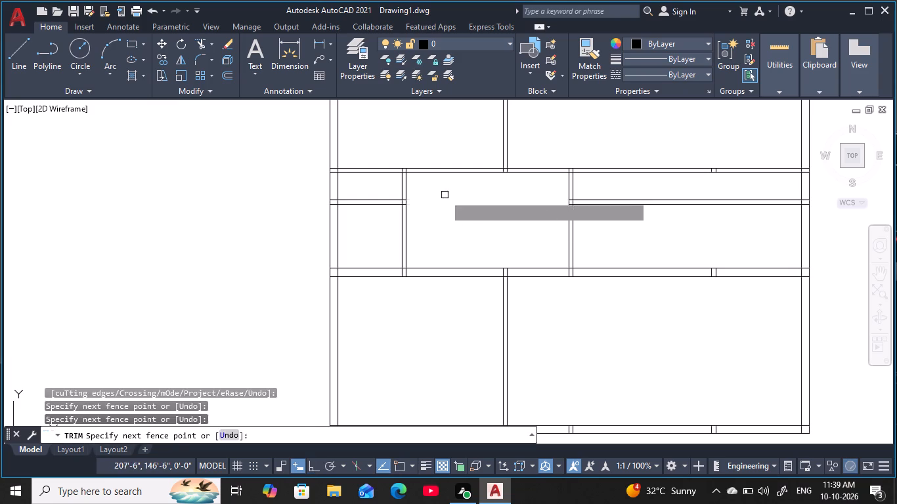
middle_click_drag(481, 201, 441, 208)
left_click(574, 233)
left_click(568, 200)
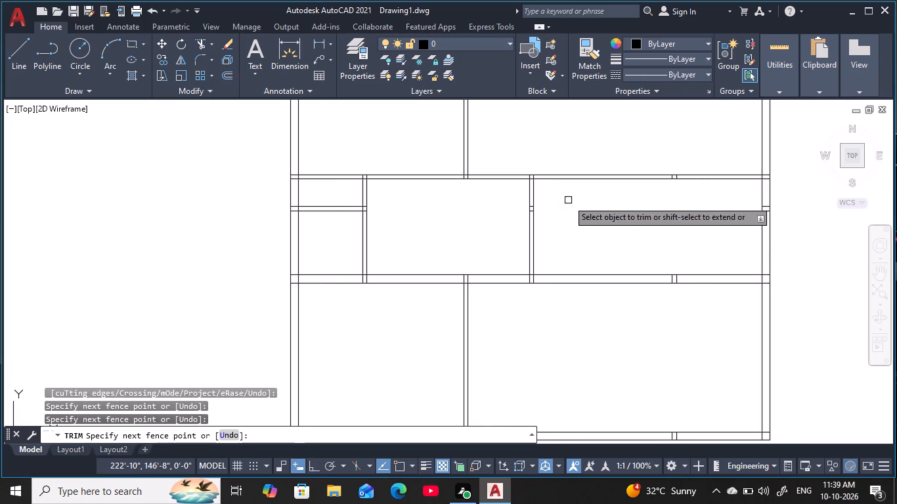
key("Escape")
key("Escape")
middle_click_drag(567, 211, 521, 228)
key("Escape")
key("Escape")
key("Escape")
key("Escape")
key("Escape")
key("Escape")
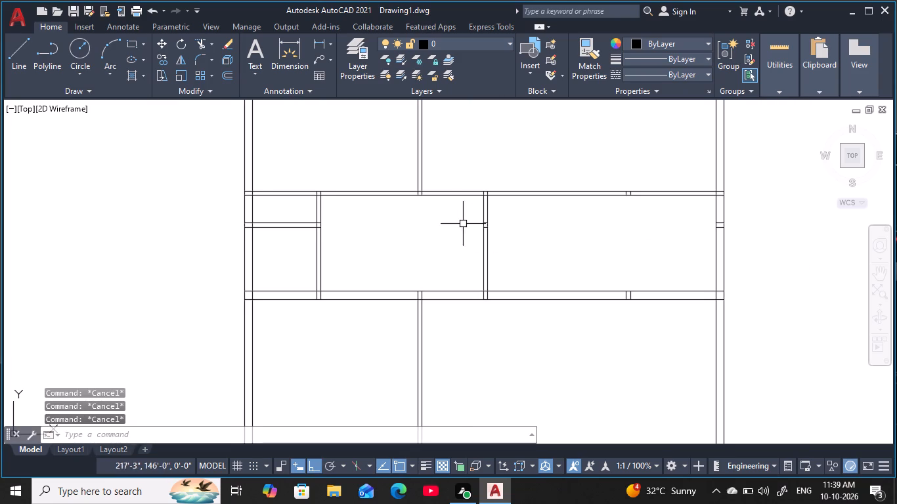
key("Escape")
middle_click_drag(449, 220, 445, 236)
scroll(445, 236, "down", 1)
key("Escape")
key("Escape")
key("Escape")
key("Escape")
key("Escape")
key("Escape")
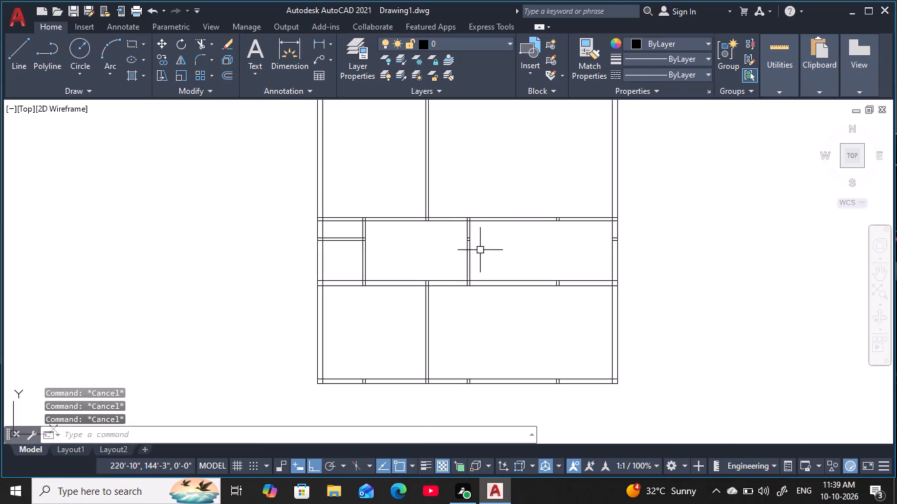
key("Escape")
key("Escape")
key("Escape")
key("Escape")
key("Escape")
Erase the vertical internal wall pair that separates the middle bay's narrow left room from the adjoining room.
scroll(379, 240, "up", 2)
middle_click_drag(395, 241, 425, 240)
key("Escape")
key("Escape")
key("Escape")
key("Escape")
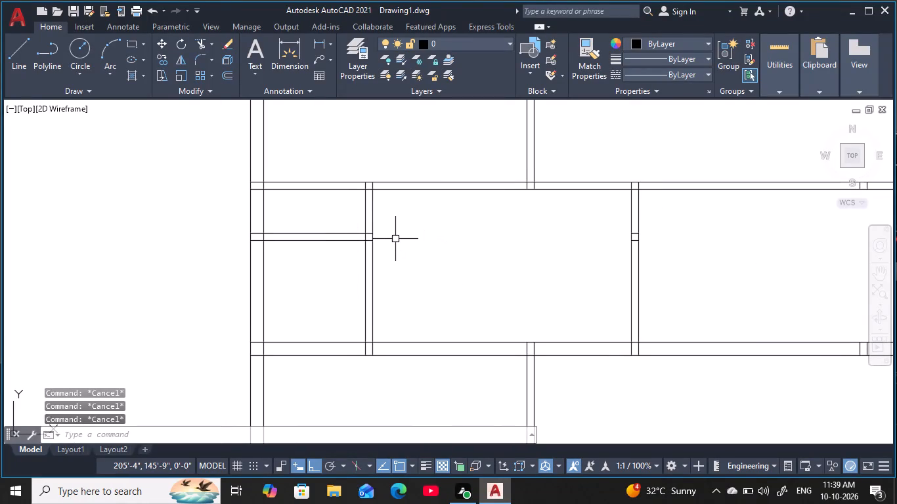
key("Escape")
key("Escape")
key("Escape")
key("Escape")
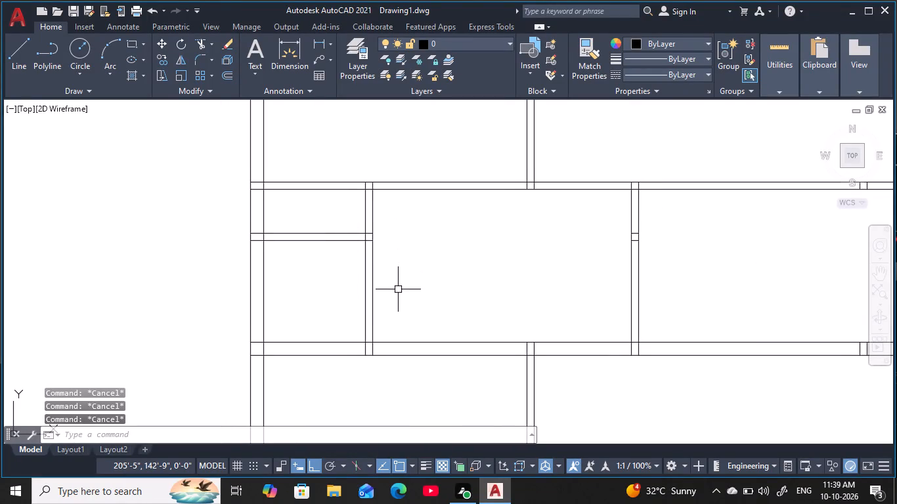
key("Escape")
key("Escape")
left_click(398, 289)
left_click(324, 276)
key("Delete")
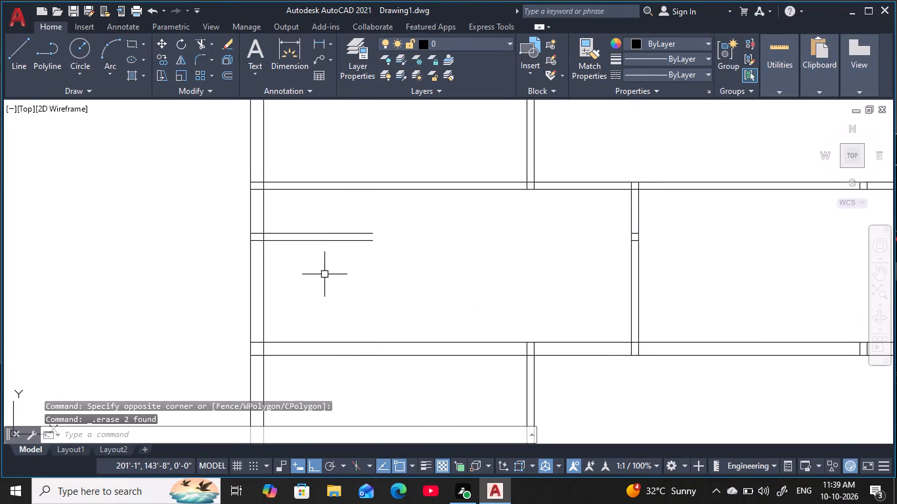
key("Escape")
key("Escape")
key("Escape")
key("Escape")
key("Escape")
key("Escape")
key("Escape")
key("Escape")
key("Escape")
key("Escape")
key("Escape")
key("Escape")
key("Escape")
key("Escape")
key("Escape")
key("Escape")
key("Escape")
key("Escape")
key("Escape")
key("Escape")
Offset the left external wall's inner line 7' inward to place a new vertical wall line.
key("o")
key("space")
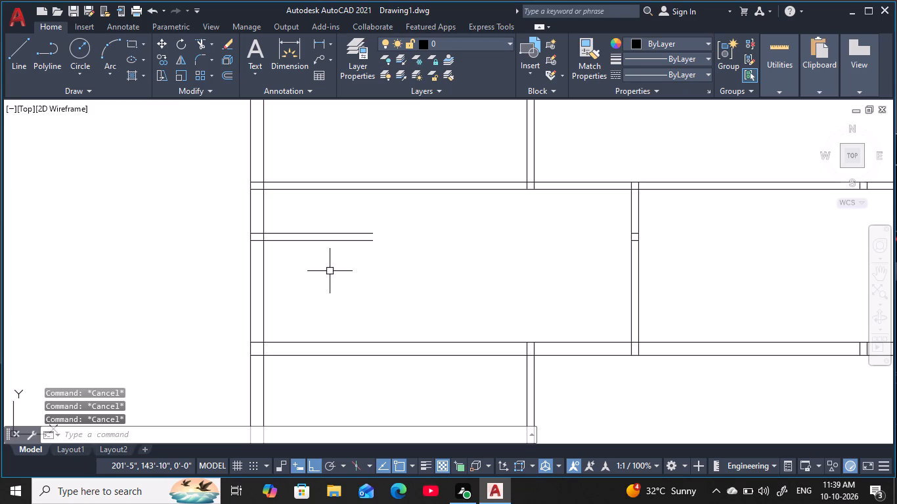
key("7")
key("apostrophe")
key("space")
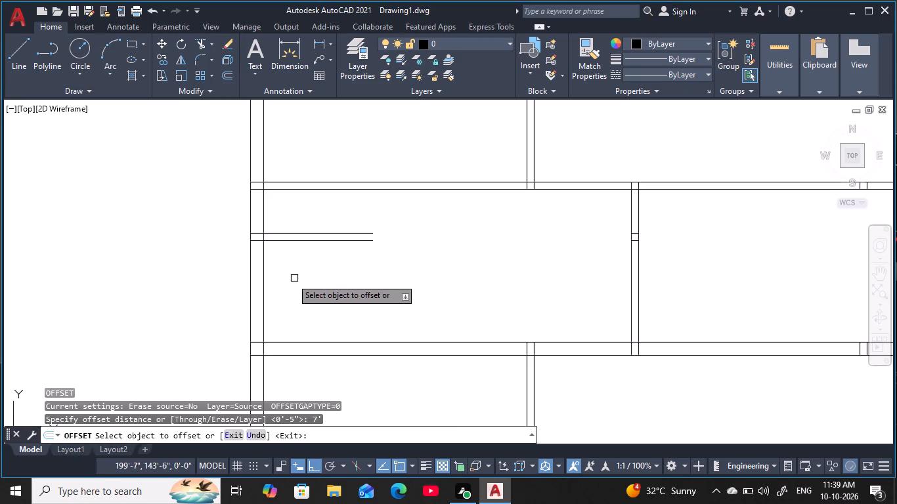
left_click(265, 292)
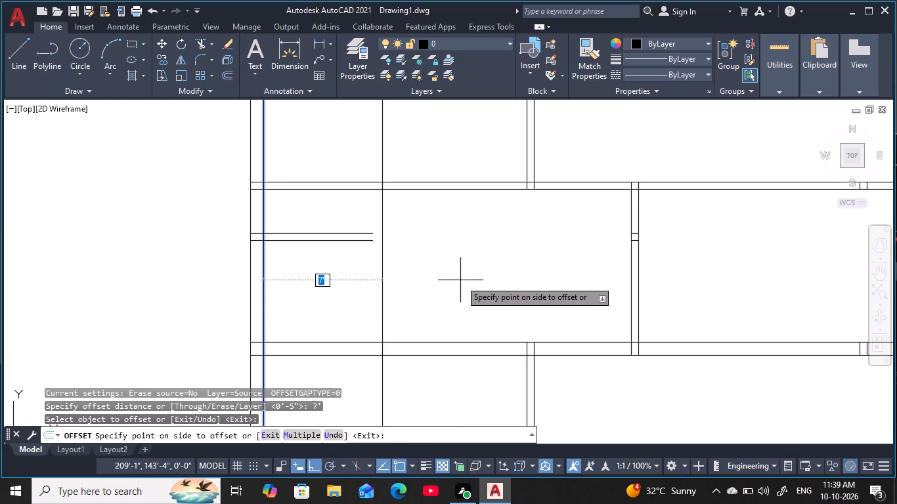
left_click(460, 280)
key("Escape")
key("Escape")
key("Escape")
key("Escape")
key("Escape")
scroll(432, 243, "down", 2)
middle_click_drag(433, 251, 431, 276)
key("Escape")
key("Escape")
key("Escape")
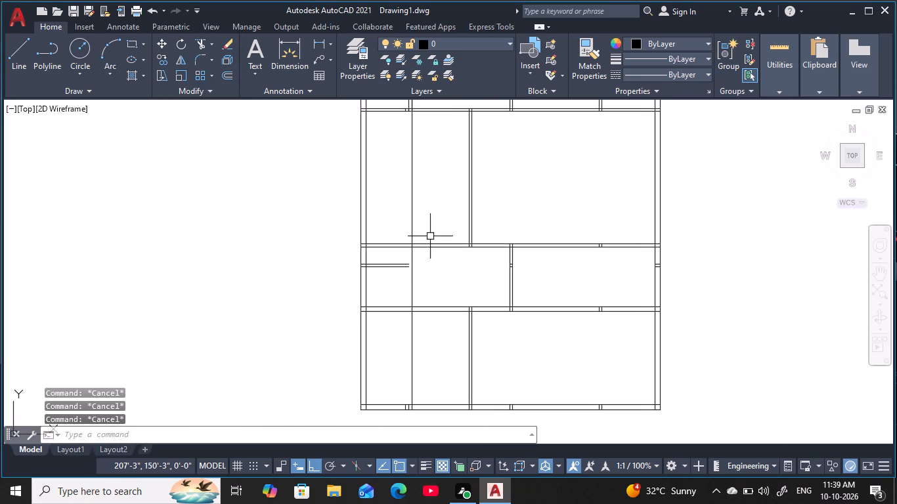
key("Escape")
Trim the new vertical line where it runs above the large bay, beside the existing internal wall pair.
key("t")
type("r")
key("space")
middle_click_drag(416, 165, 407, 251)
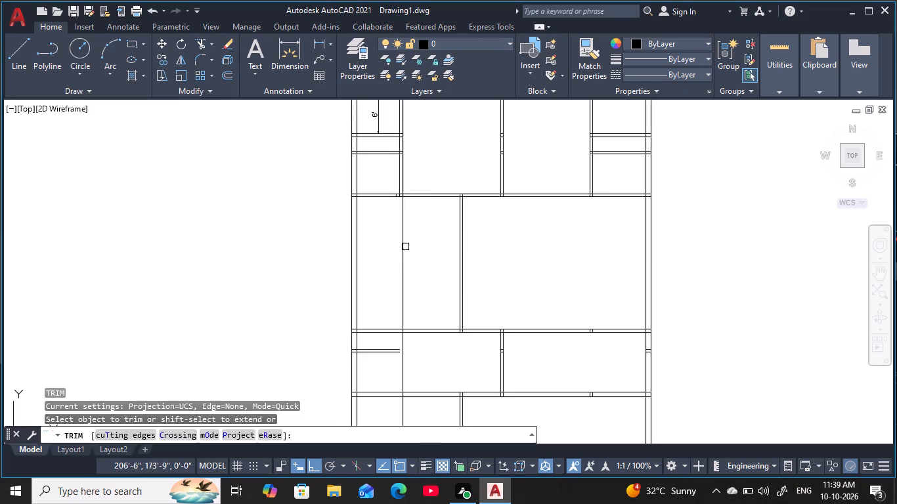
scroll(400, 163, "up", 4)
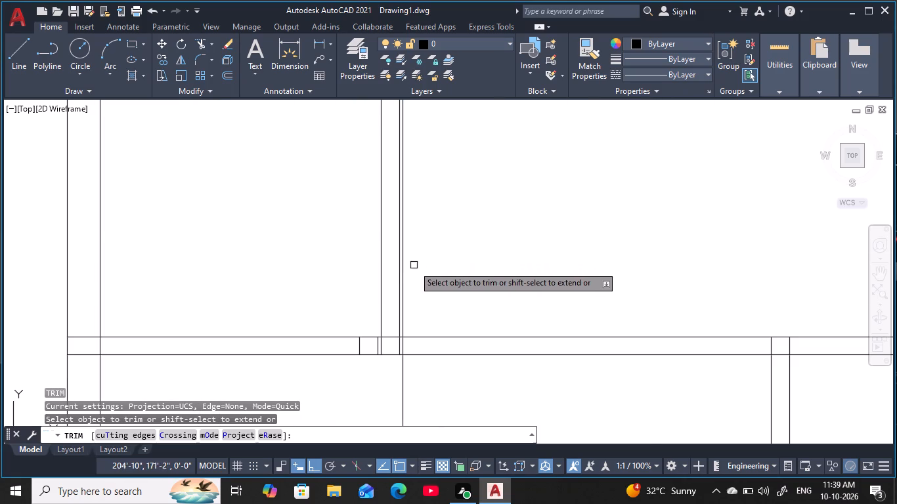
left_click(405, 274)
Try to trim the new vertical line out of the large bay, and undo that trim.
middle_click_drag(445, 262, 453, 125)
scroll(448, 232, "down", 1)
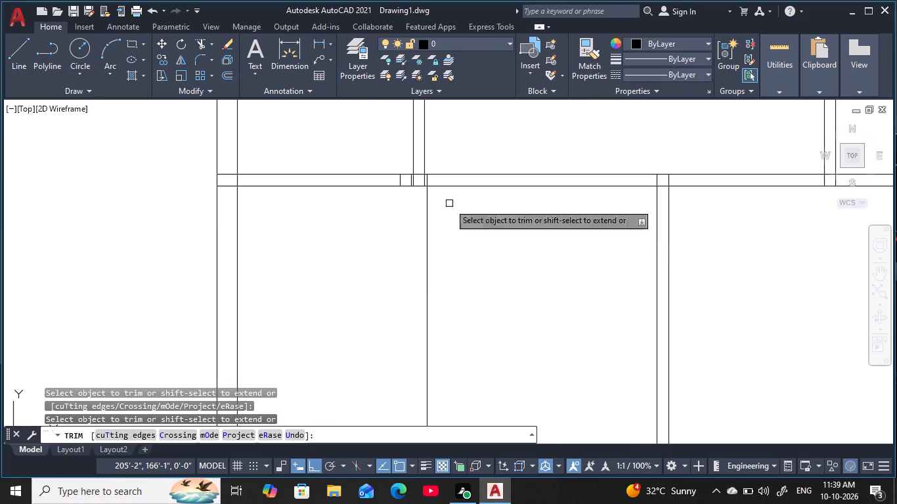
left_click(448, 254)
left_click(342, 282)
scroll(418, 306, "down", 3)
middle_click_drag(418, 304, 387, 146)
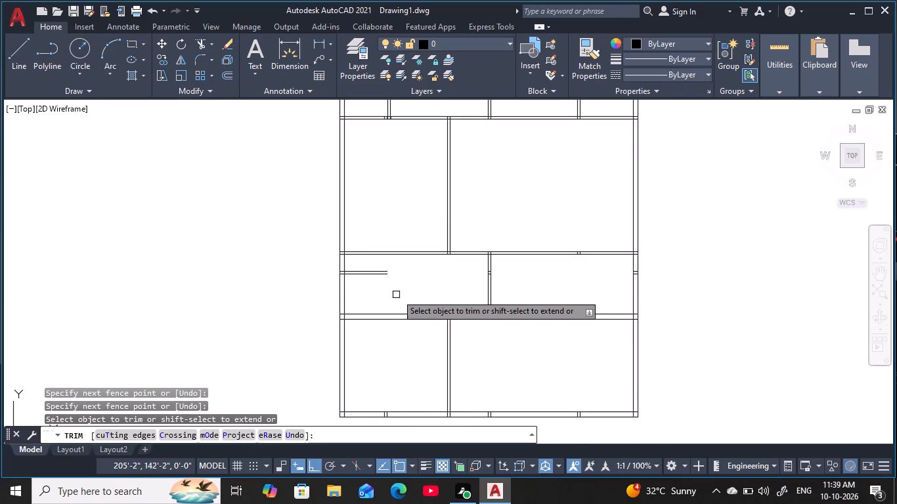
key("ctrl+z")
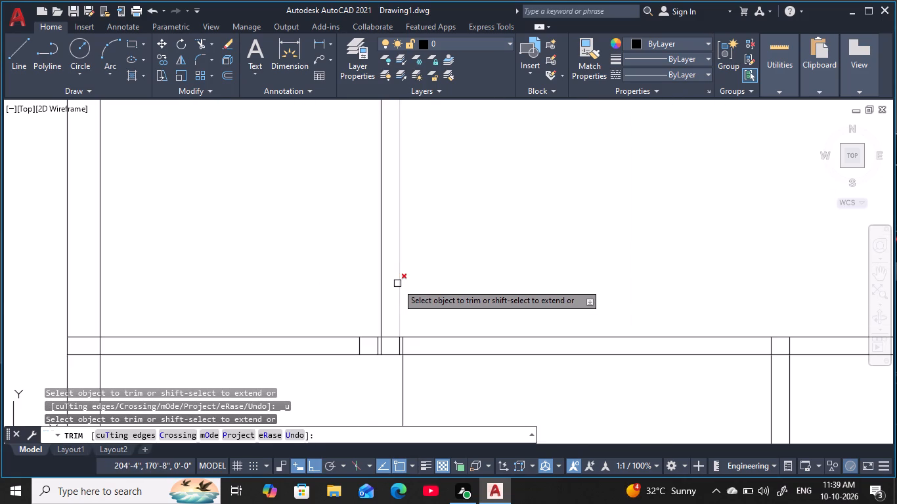
Trim the new vertical line out of the large bay, between its upper and lower horizontal walls.
scroll(403, 274, "down", 2)
middle_click_drag(430, 339, 379, 96)
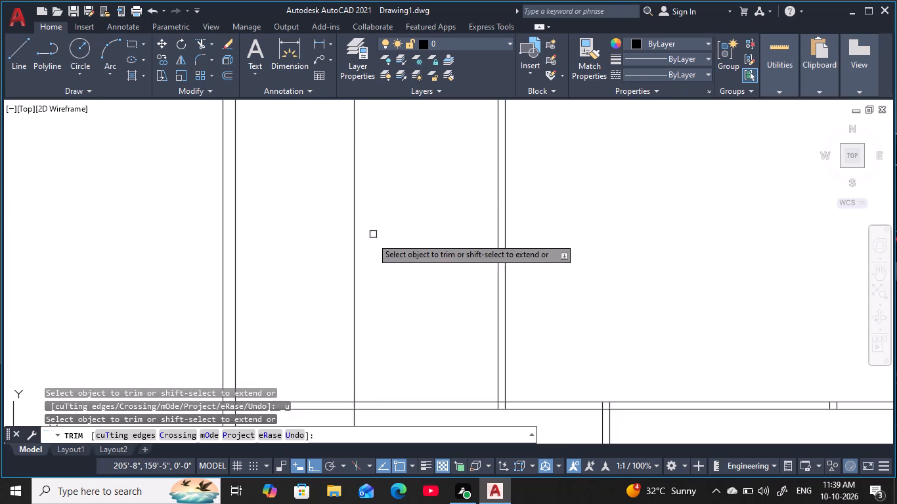
scroll(371, 243, "down", 1)
middle_click_drag(372, 245, 403, 259)
left_click(405, 262)
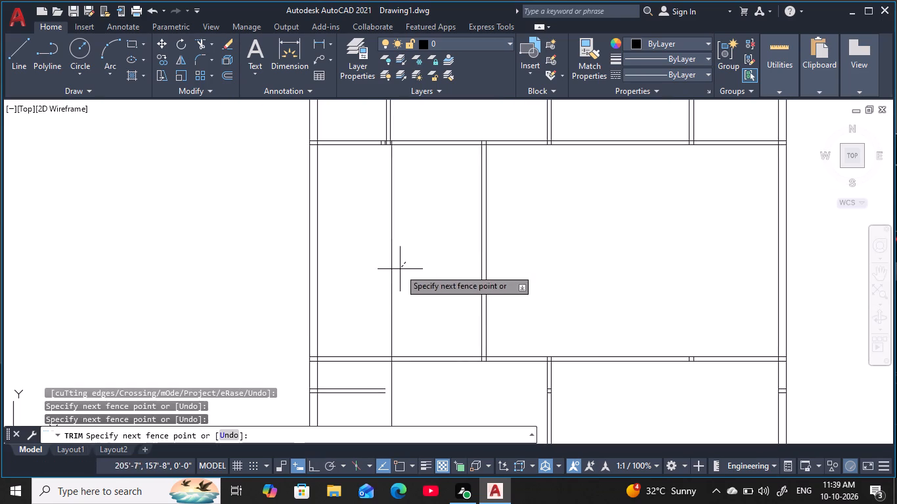
left_click(382, 288)
middle_click_drag(420, 299, 451, 89)
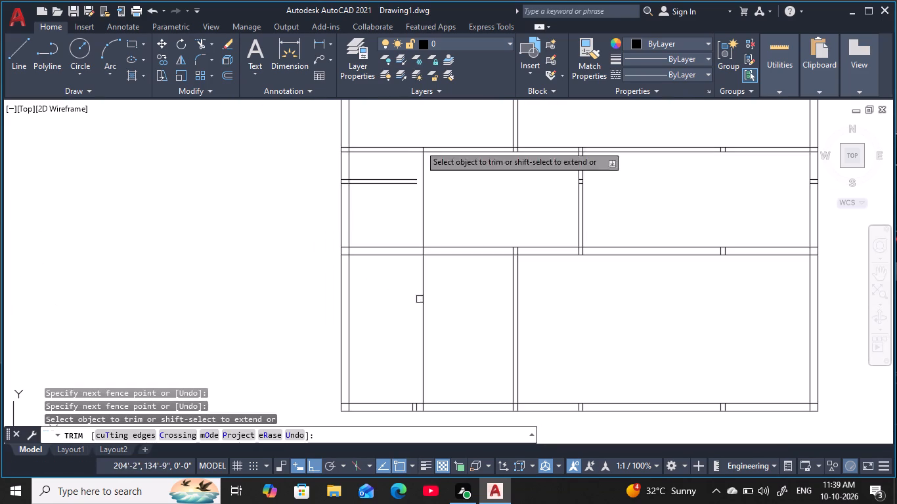
key("Escape")
key("Escape")
key("Escape")
key("Escape")
key("Escape")
key("Escape")
key("Escape")
key("Escape")
Offset the remaining new vertical line 5" toward the plan's interior to form an internal wall pair.
key("o")
key("space")
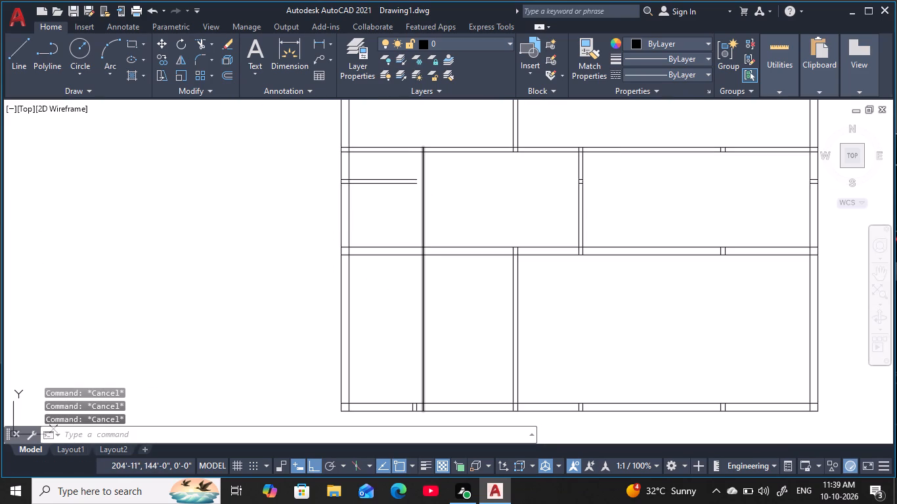
key("5")
key("space")
left_click(421, 217)
left_click(458, 211)
key("Escape")
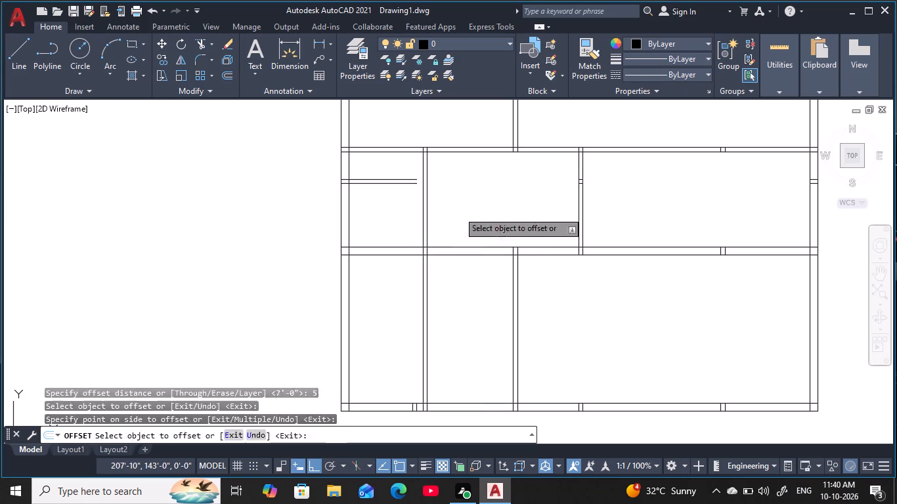
key("Escape")
key("Escape")
key("Escape")
key("Escape")
Extend both lines of the short horizontal internal wall below the large bay to meet the new vertical wall.
scroll(403, 173, "up", 1)
key("Escape")
key("Escape")
key("e")
type("x")
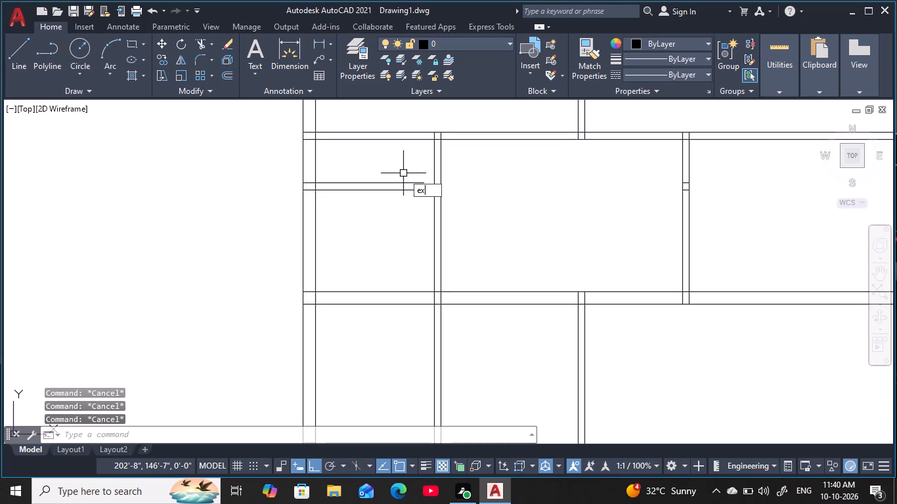
key("space")
left_click(400, 175)
left_click(406, 245)
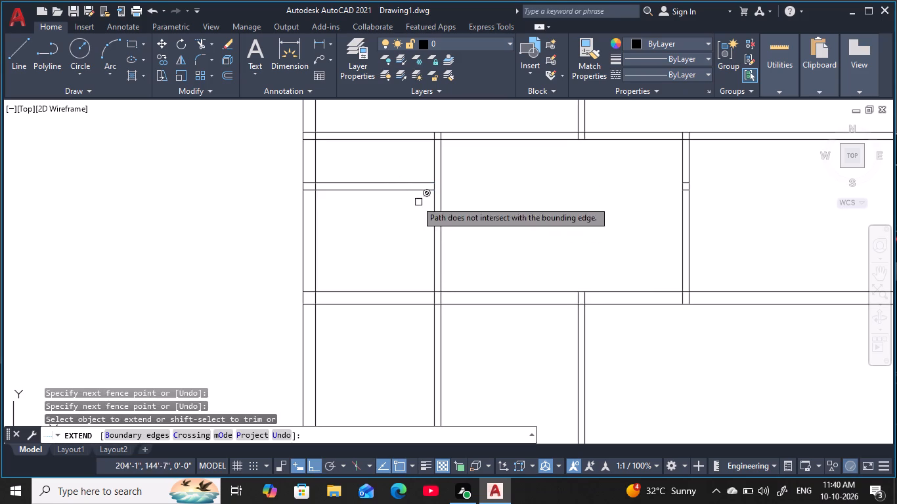
left_click(399, 173)
left_click(408, 216)
scroll(464, 219, "down", 2)
middle_click_drag(466, 218, 446, 178)
key("Escape")
key("Escape")
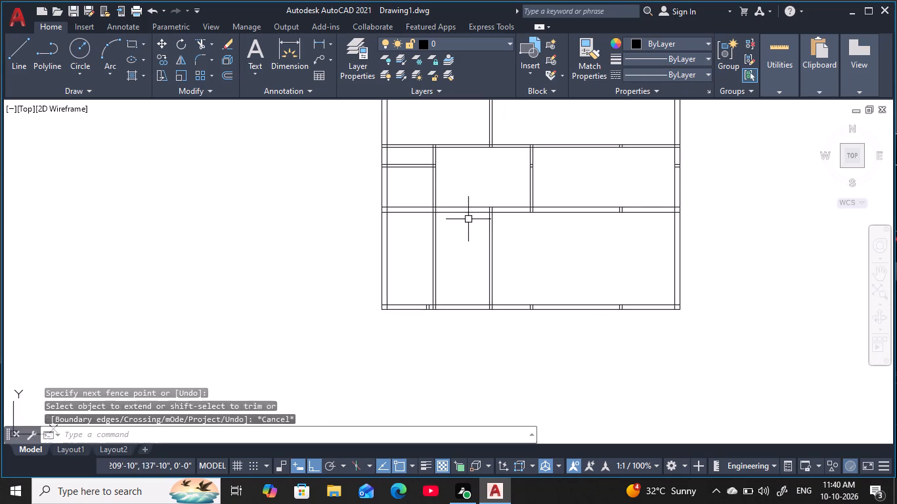
key("Escape")
Trim the new vertical wall pair out of the bottom bay, between its upper and lower horizontal walls.
middle_click_drag(467, 239, 442, 252)
key("Escape")
scroll(441, 245, "up", 1)
middle_click_drag(441, 245, 438, 259)
key("Escape")
key("Escape")
key("Escape")
key("Escape")
key("Escape")
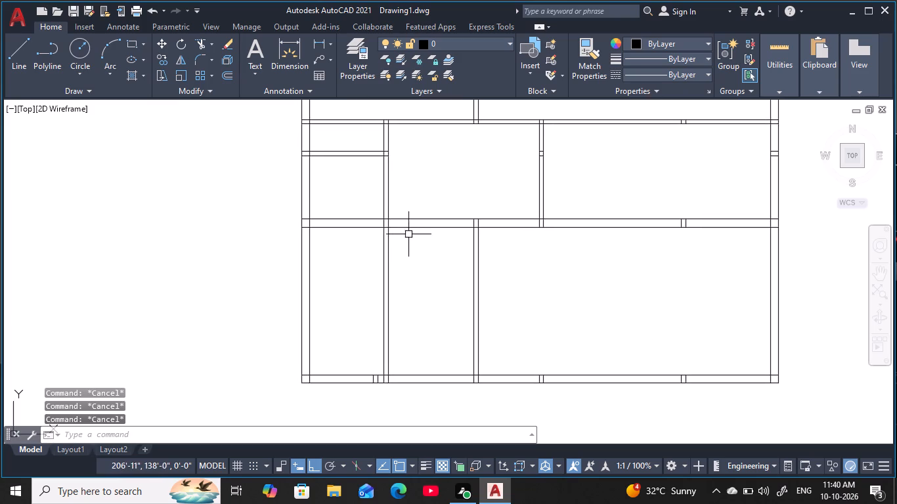
key("Escape")
key("Escape")
key("t")
key("r")
key("space")
left_click(404, 264)
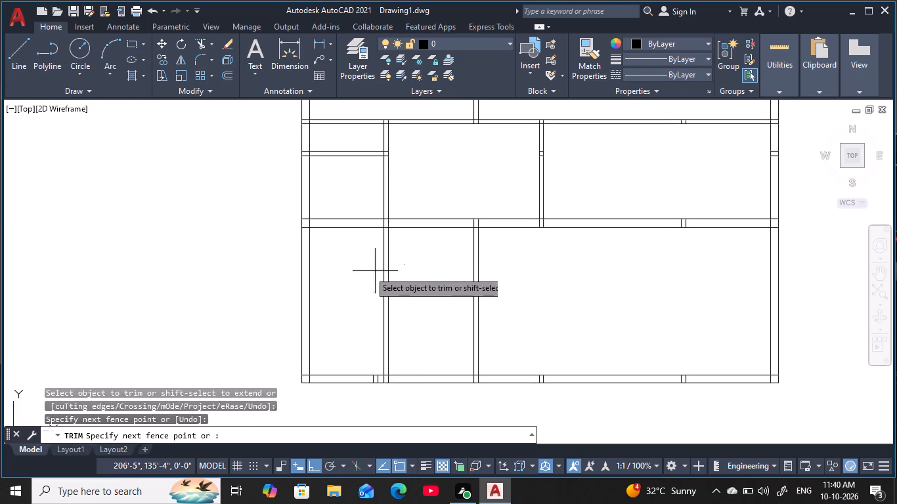
left_click(359, 276)
middle_click_drag(412, 267, 403, 289)
key("Escape")
key("Escape")
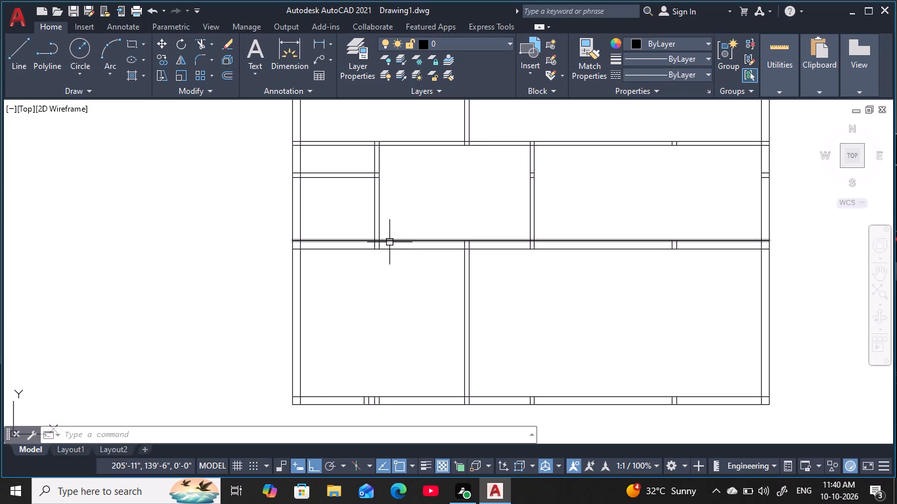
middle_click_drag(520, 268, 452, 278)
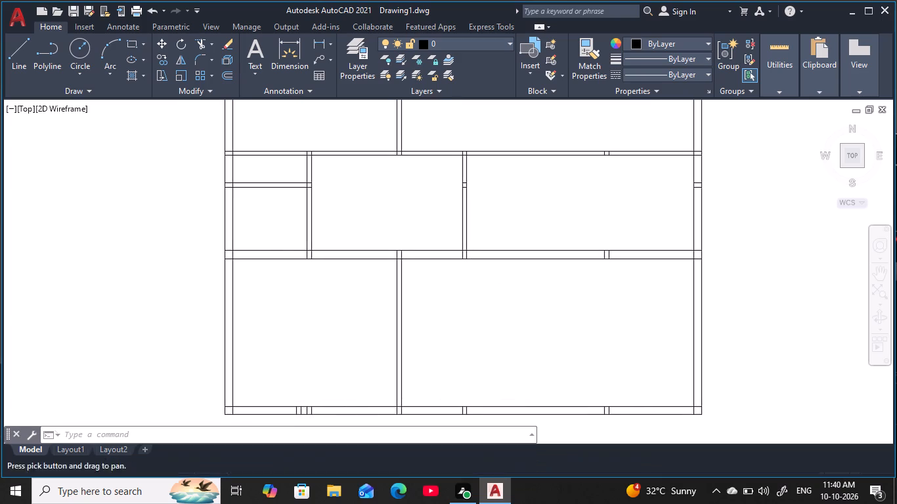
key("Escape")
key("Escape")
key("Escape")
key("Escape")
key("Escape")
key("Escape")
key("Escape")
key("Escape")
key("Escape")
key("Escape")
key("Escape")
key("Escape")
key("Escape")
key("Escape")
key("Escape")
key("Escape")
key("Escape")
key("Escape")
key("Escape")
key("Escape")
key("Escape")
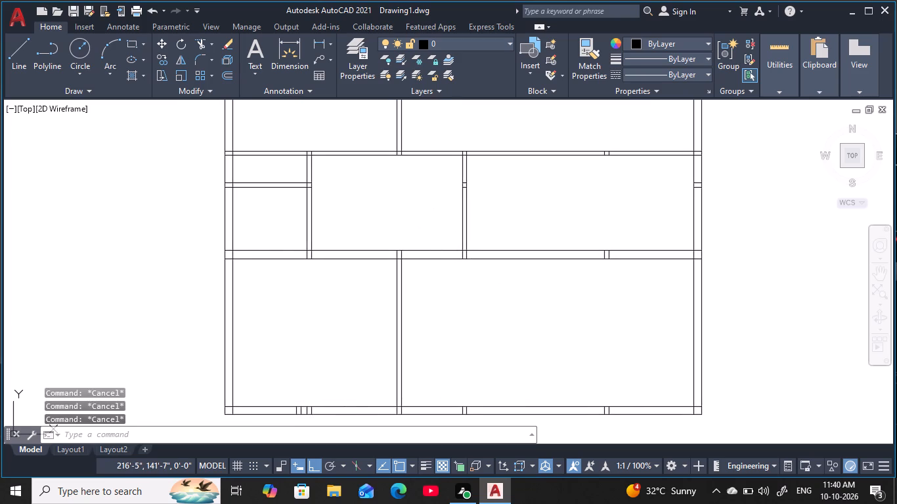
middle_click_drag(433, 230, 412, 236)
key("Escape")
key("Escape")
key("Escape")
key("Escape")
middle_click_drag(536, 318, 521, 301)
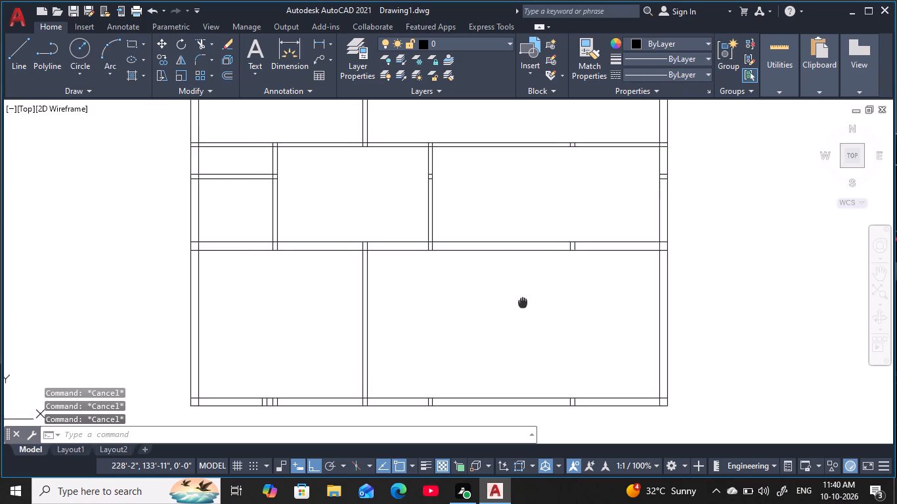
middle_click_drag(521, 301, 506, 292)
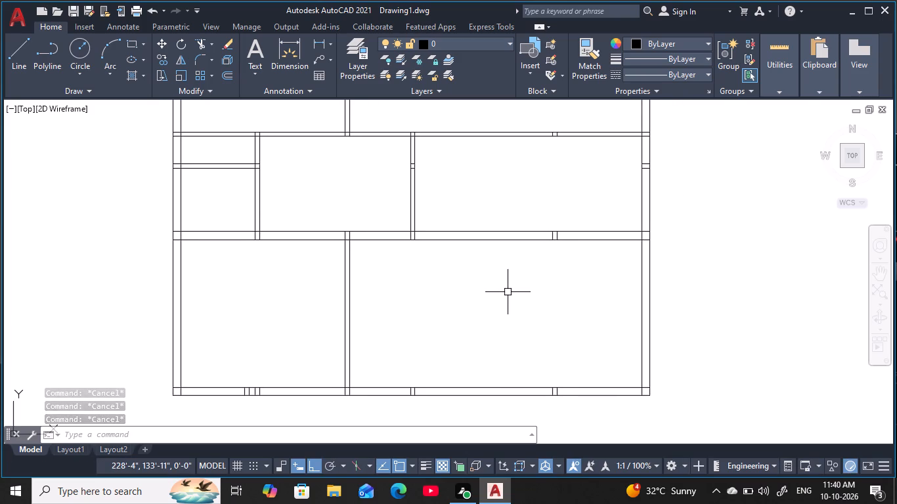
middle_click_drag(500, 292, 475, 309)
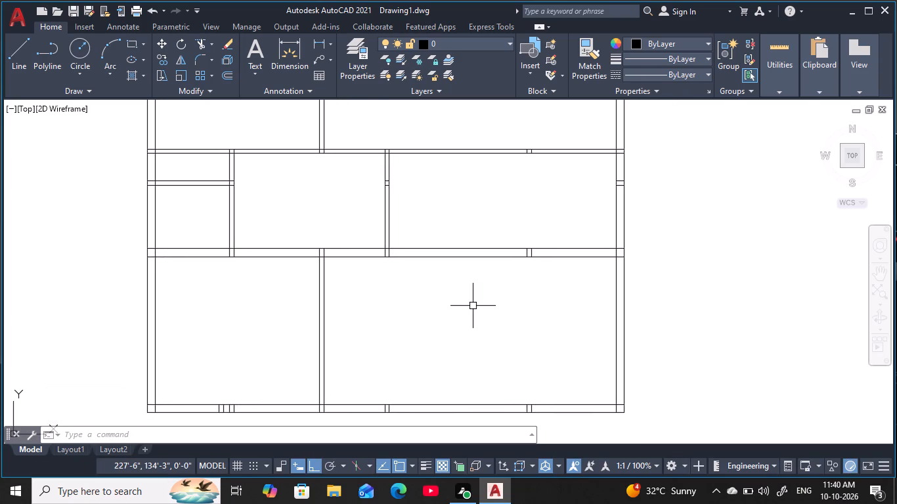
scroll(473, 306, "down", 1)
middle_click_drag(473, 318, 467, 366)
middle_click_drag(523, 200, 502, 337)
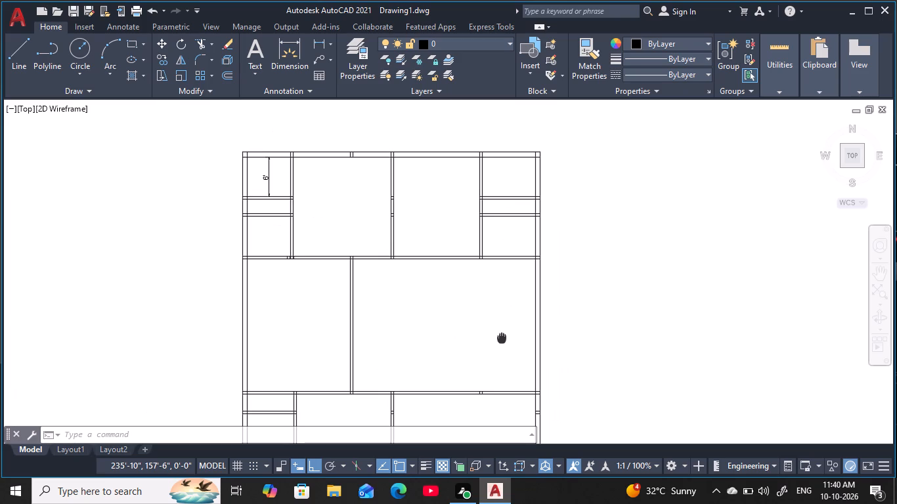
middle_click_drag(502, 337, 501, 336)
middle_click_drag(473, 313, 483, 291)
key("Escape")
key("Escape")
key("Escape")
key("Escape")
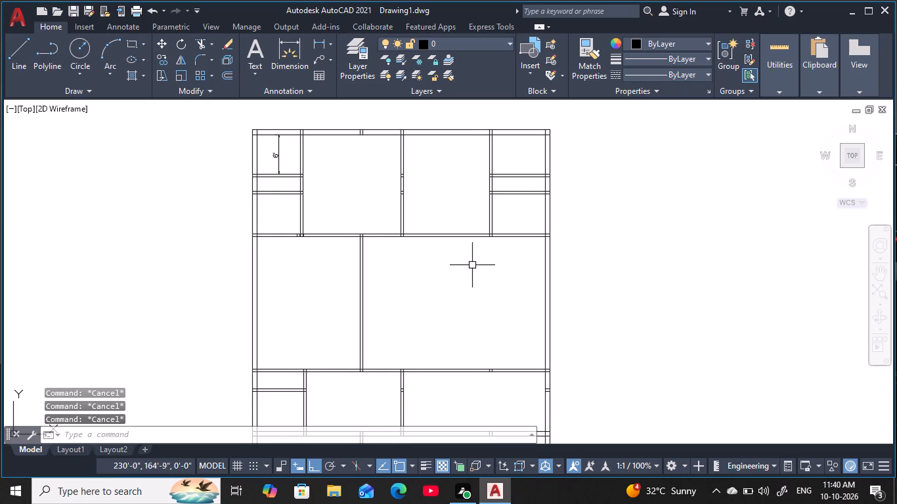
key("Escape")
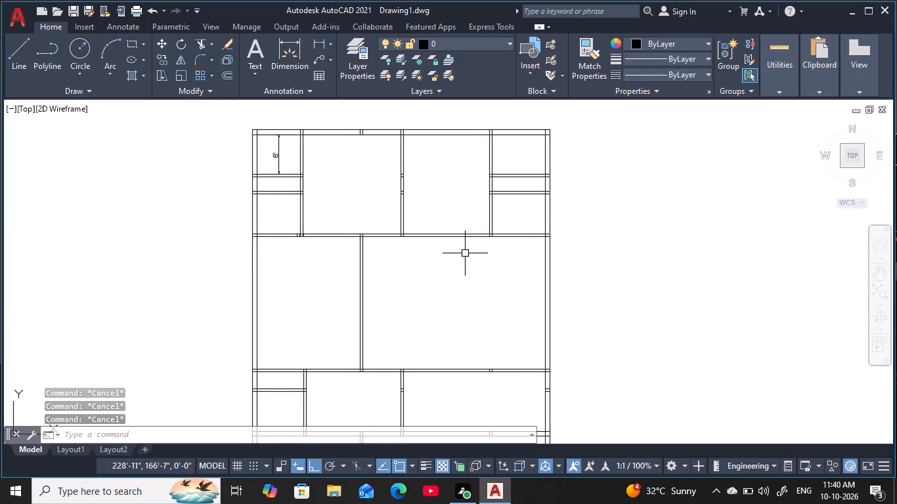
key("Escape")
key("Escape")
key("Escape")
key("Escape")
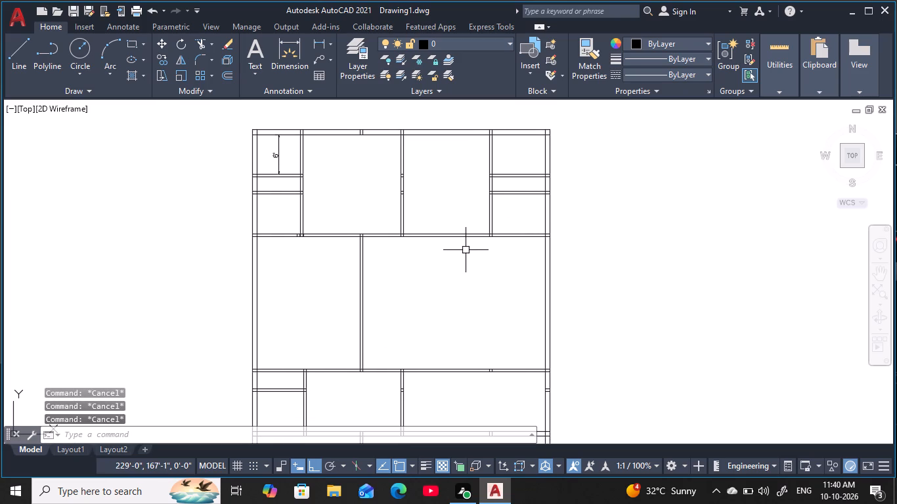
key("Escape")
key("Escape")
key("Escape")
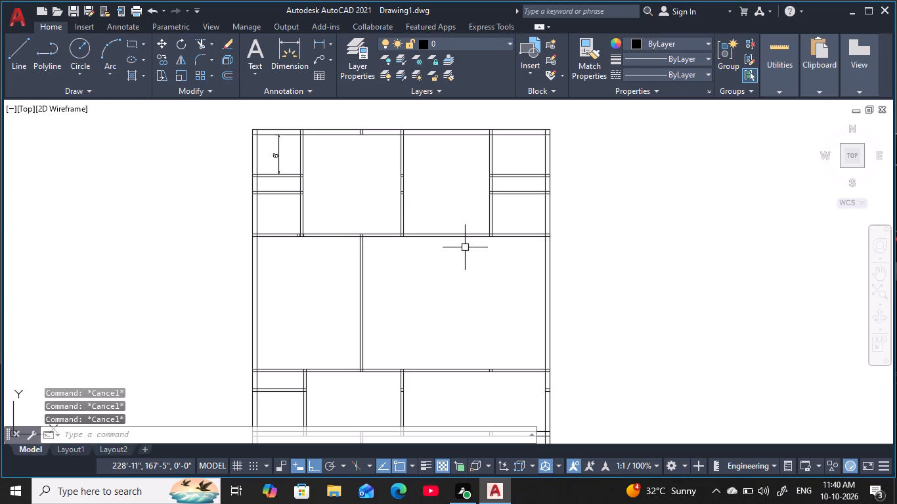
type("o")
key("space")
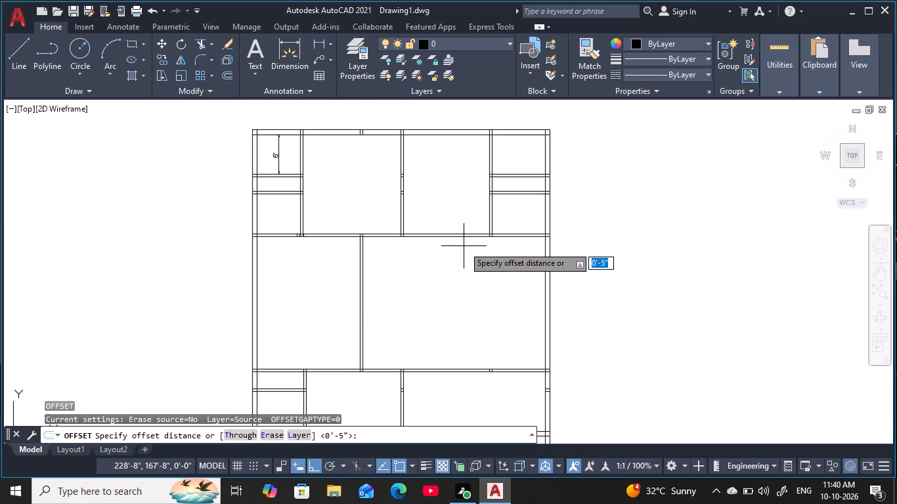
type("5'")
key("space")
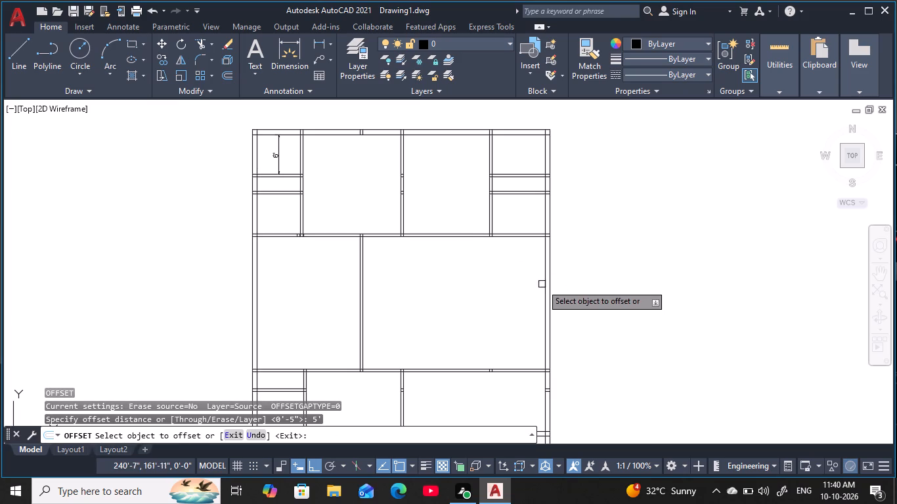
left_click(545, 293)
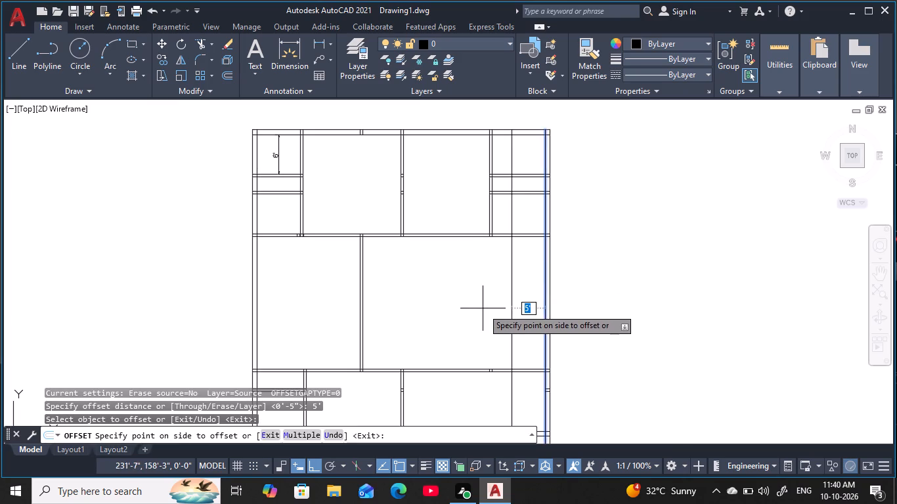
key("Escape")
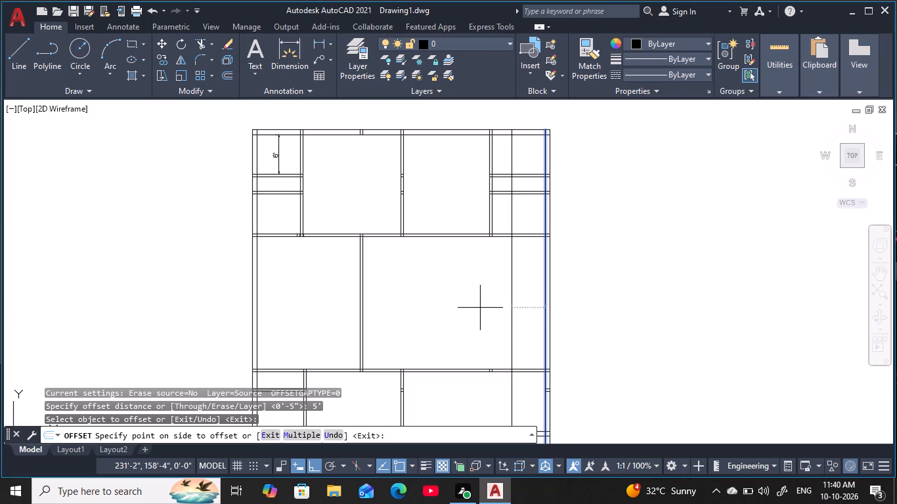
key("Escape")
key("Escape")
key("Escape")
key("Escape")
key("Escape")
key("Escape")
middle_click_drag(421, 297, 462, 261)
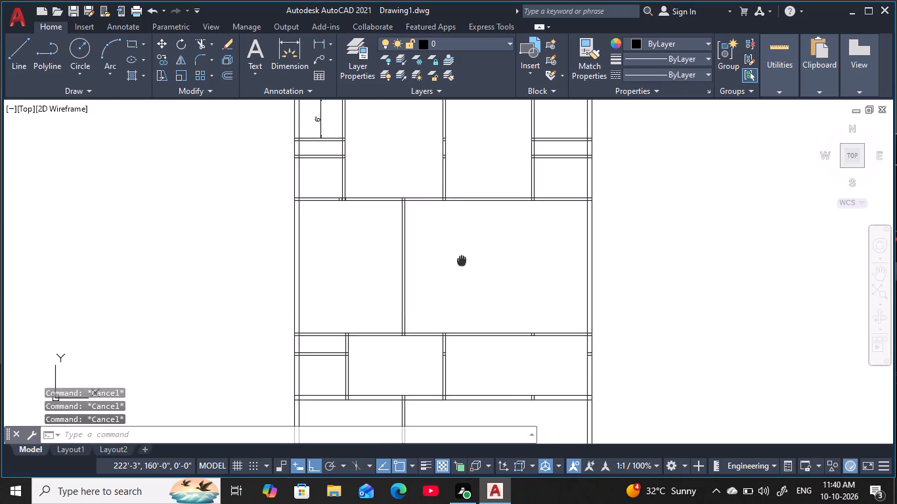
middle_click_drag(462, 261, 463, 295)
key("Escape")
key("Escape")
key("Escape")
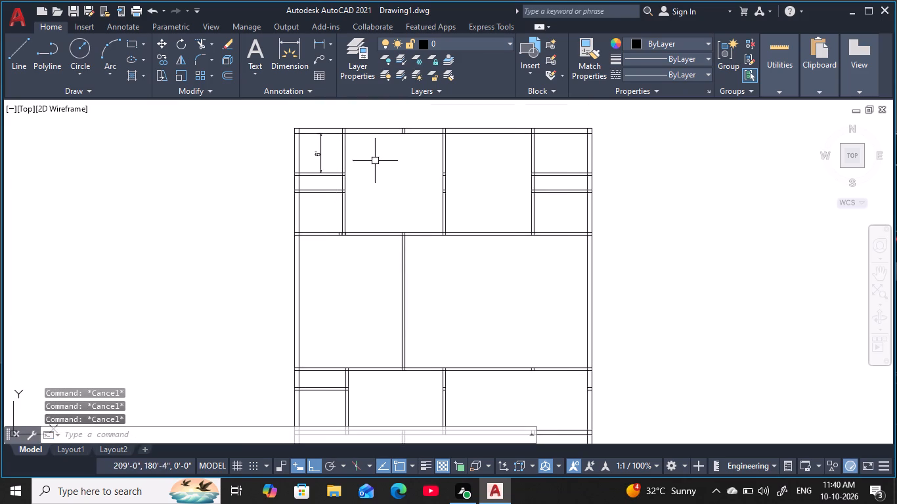
Delete the 6' dimension from the plan's upper-left corner room.
middle_click_drag(382, 160, 403, 176)
scroll(361, 156, "up", 2)
middle_click_drag(348, 179, 371, 190)
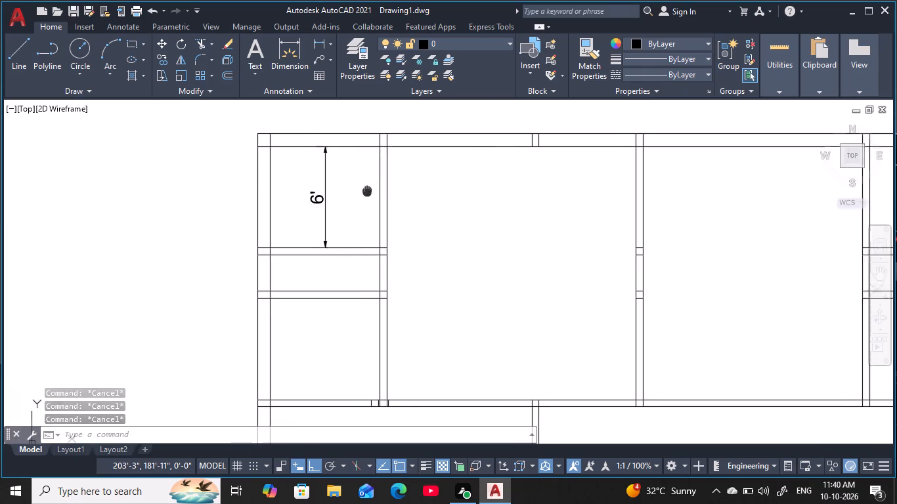
middle_click_drag(371, 190, 388, 194)
scroll(388, 194, "up", 1)
scroll(376, 203, "down", 1)
middle_click(377, 205)
key("Escape")
key("Escape")
key("Escape")
left_click(362, 216)
left_click(320, 205)
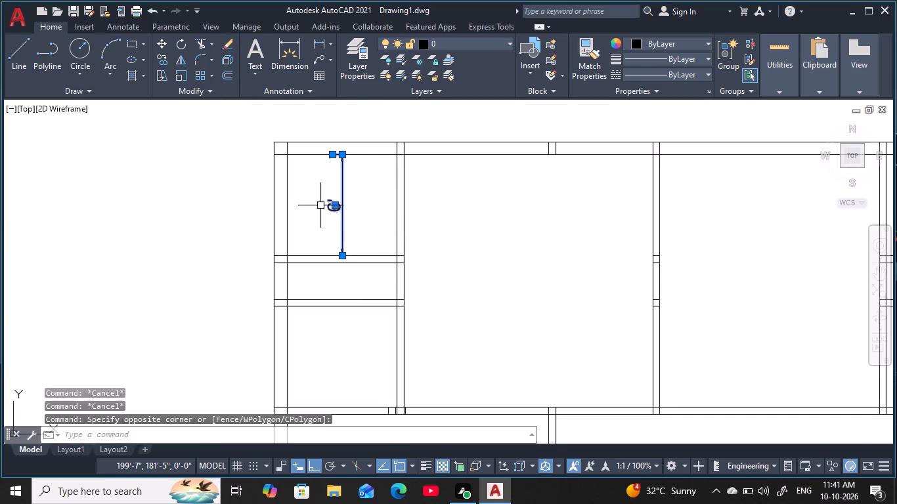
key("Delete")
key("Escape")
key("Escape")
key("Escape")
key("Escape")
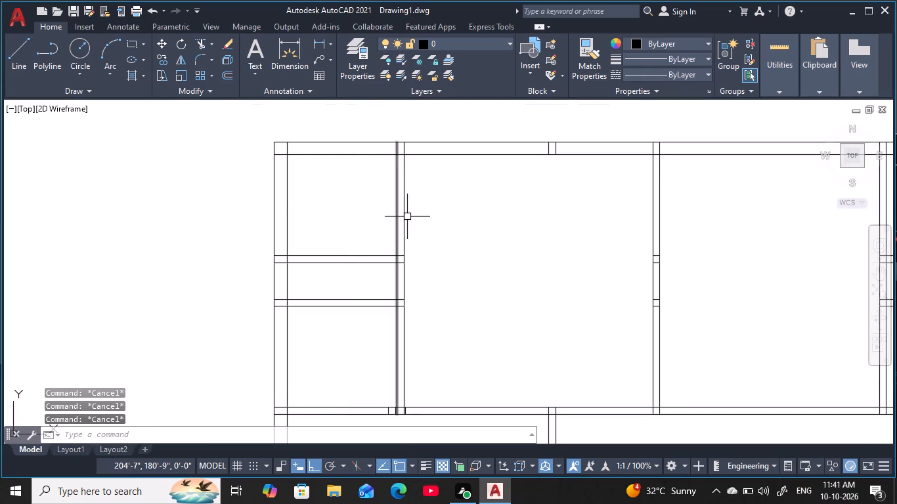
key("Escape")
key("Escape")
Offset the upper line of the horizontal wall below the plan's upper-left corner room 6" upward into that room.
middle_click_drag(422, 216, 418, 203)
key("Escape")
key("Escape")
key("o")
key("space")
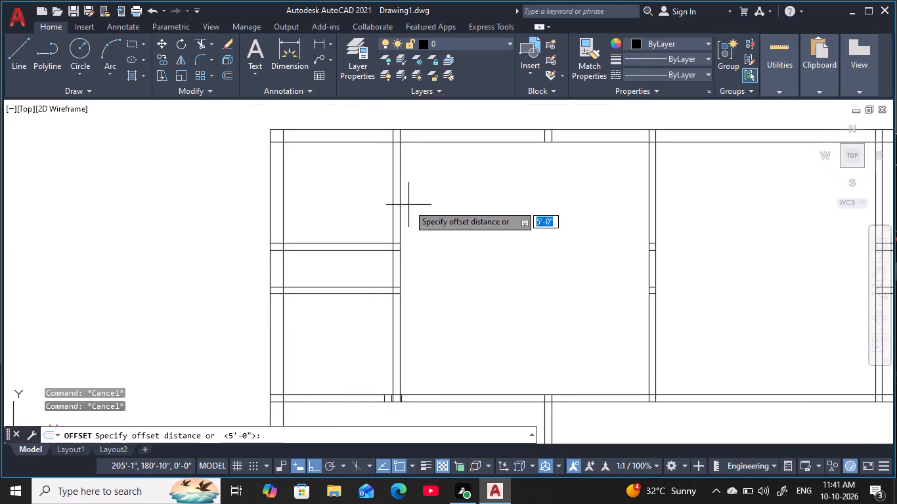
key("6")
key("space")
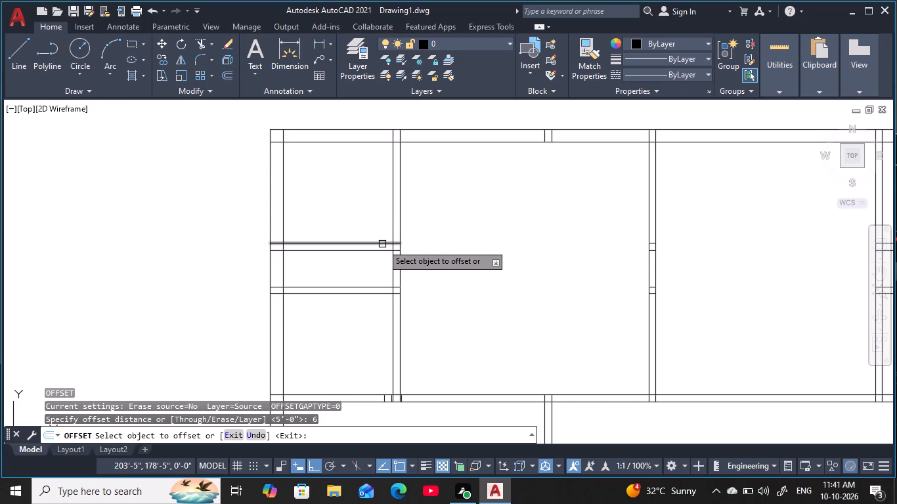
left_click(383, 244)
left_click(369, 210)
key("Escape")
key("Escape")
key("Escape")
key("Escape")
key("Escape")
key("Escape")
key("Escape")
key("Escape")
key("Escape")
key("Escape")
key("Escape")
key("Escape")
key("Escape")
key("Escape")
key("Escape")
key("Escape")
key("Escape")
key("Escape")
key("Escape")
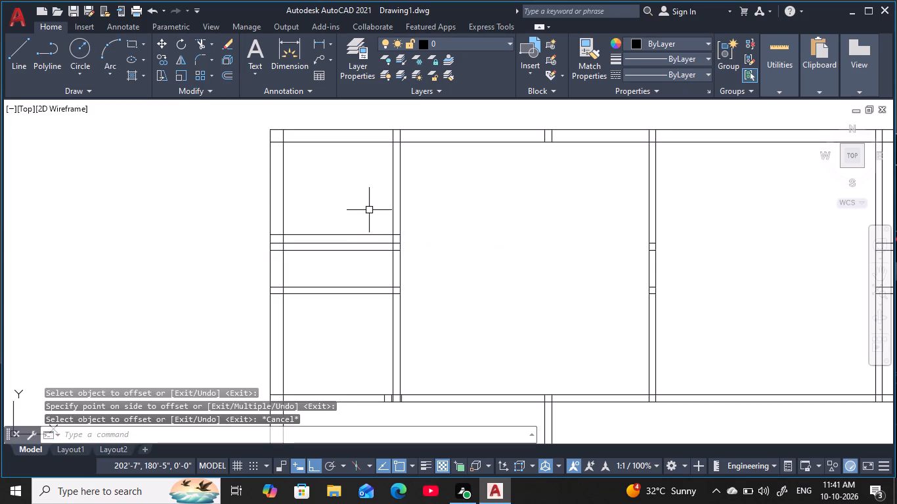
Offset the new horizontal line in the upper-left corner room 2'6" upward to mark the door opening's other edge.
key("space")
key("2")
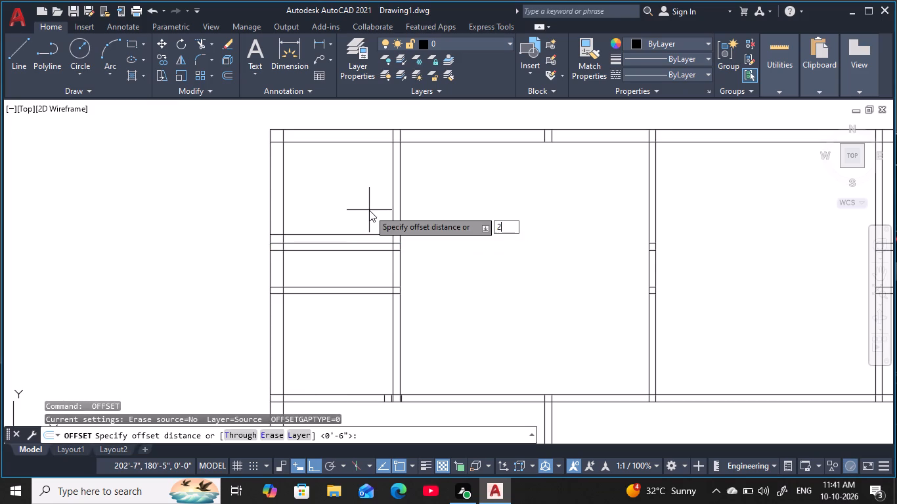
key("apostrophe")
key("6")
key("space")
left_click(365, 234)
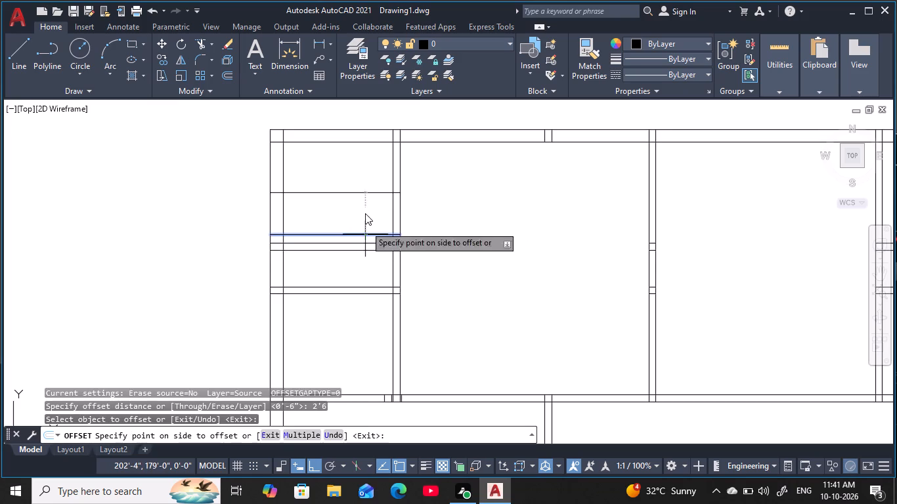
left_click(355, 165)
key("Escape")
key("Escape")
key("Escape")
key("Escape")
key("Escape")
key("Escape")
key("Escape")
key("Escape")
key("Escape")
key("Escape")
key("Escape")
key("Escape")
key("Escape")
key("Escape")
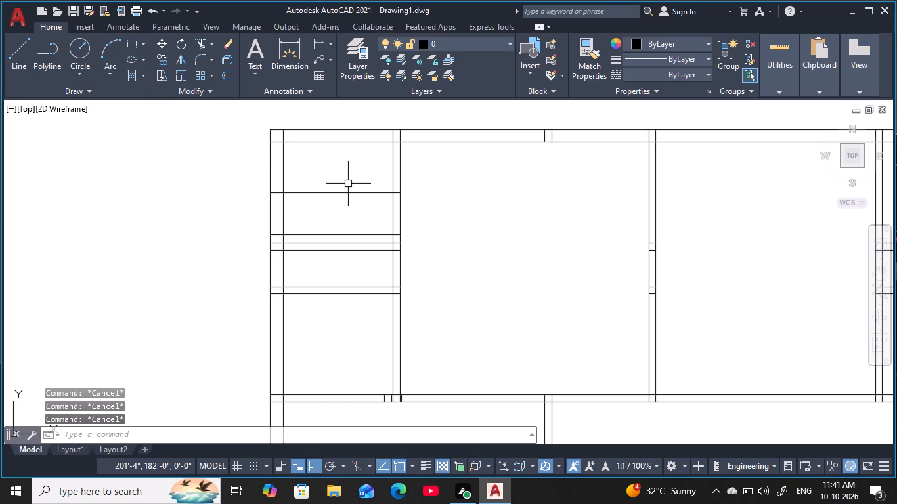
key("Escape")
key("Escape")
key("Escape")
key("Escape")
key("Escape")
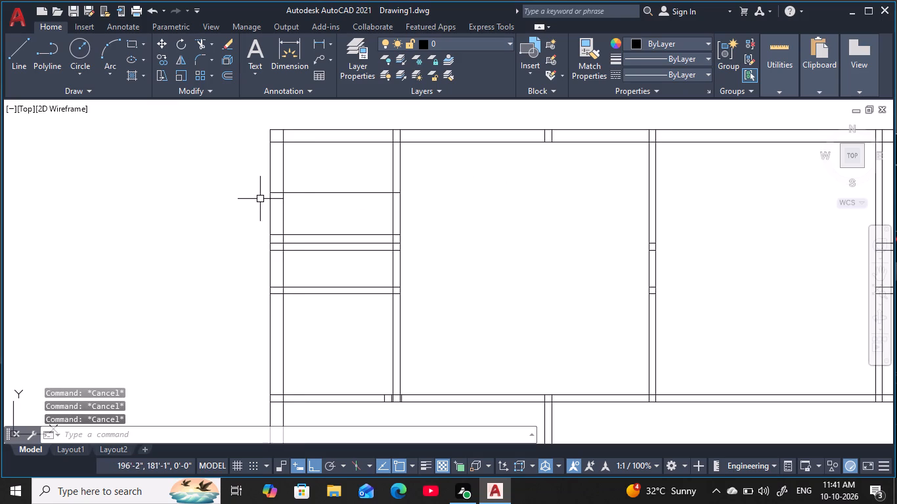
key("Escape")
key("Escape")
key("Escape")
key("Escape")
key("Escape")
key("Escape")
key("Escape")
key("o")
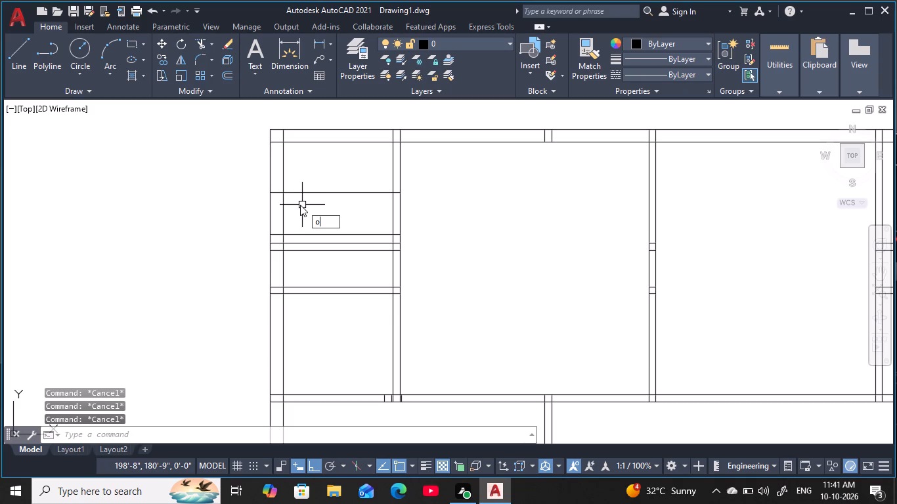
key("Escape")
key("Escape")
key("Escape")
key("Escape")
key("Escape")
Trim both marker lines inside the upper-left corner room and cut the 2'6" door opening through its inner vertical wall.
key("t")
key("r")
key("space")
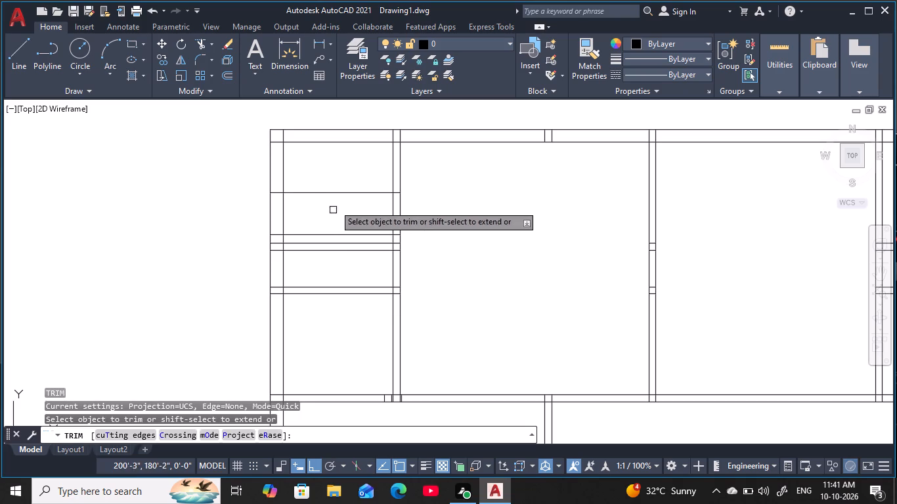
left_click(339, 175)
left_click(338, 237)
left_click(360, 224)
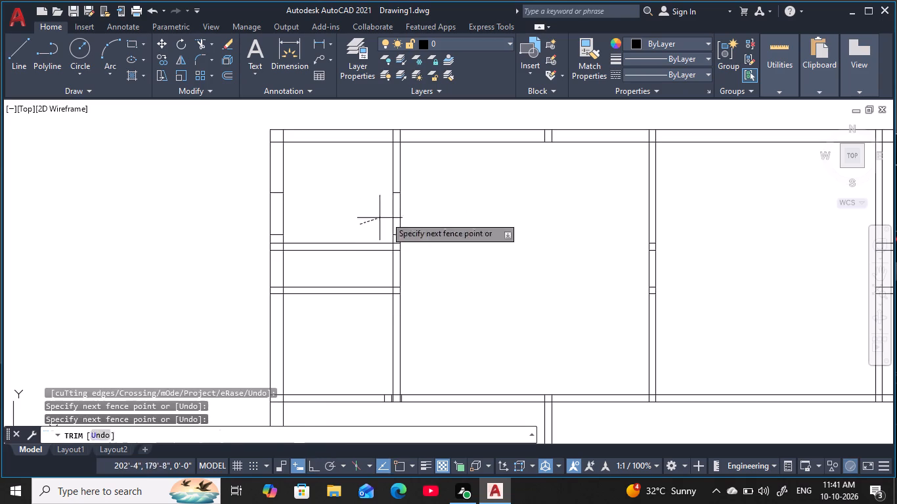
left_click(446, 214)
Trim the vertical wall pair out of the narrow passage between the two short horizontal walls below the corner room.
middle_click_drag(449, 243, 433, 202)
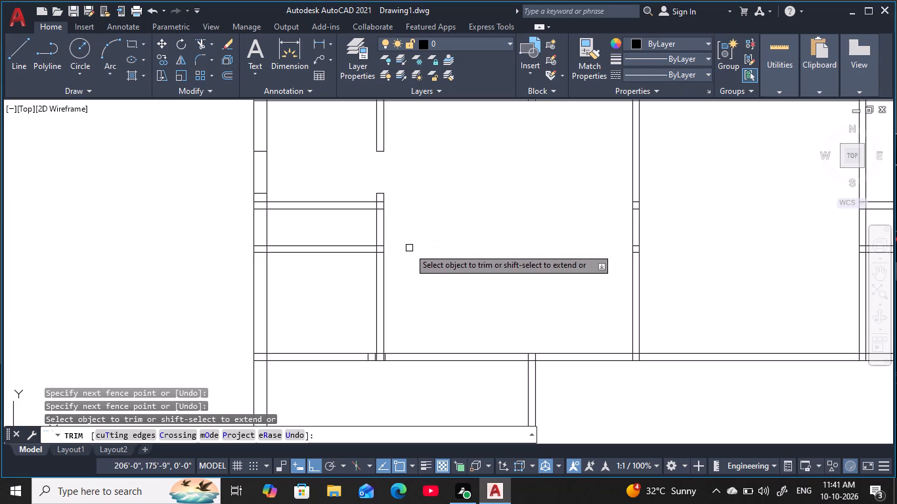
middle_click_drag(404, 244, 429, 194)
left_click(423, 175)
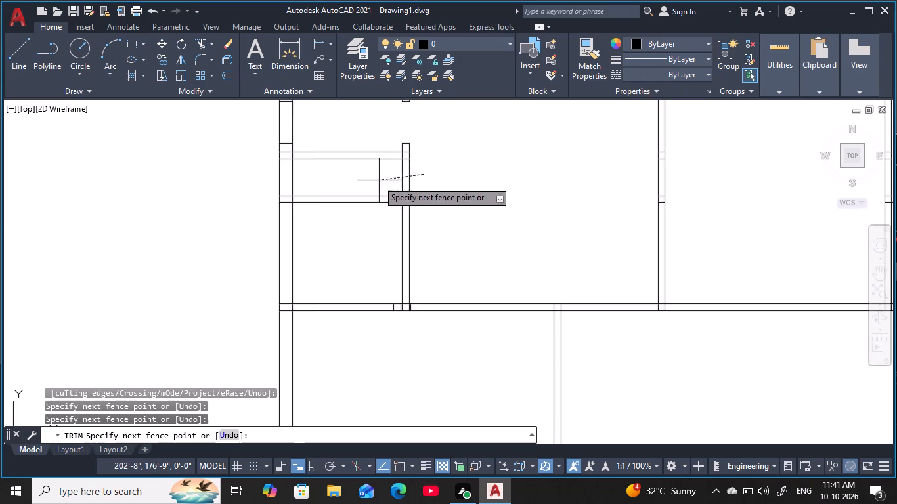
left_click(373, 180)
middle_click_drag(451, 215, 456, 180)
key("Escape")
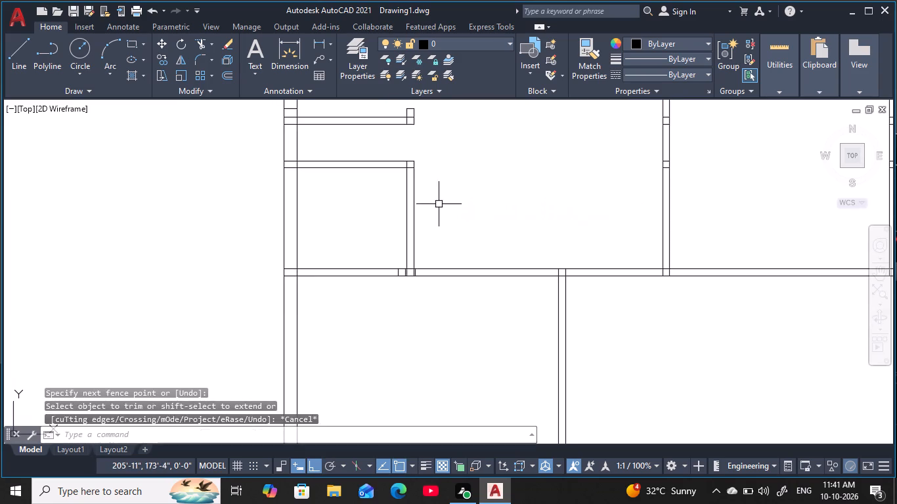
key("Escape")
key("Escape")
key("Escape")
key("Escape")
key("Escape")
In the left-hand room below the passage, offset the inner vertical wall's room-side line 6" into the room.
key("o")
key("space")
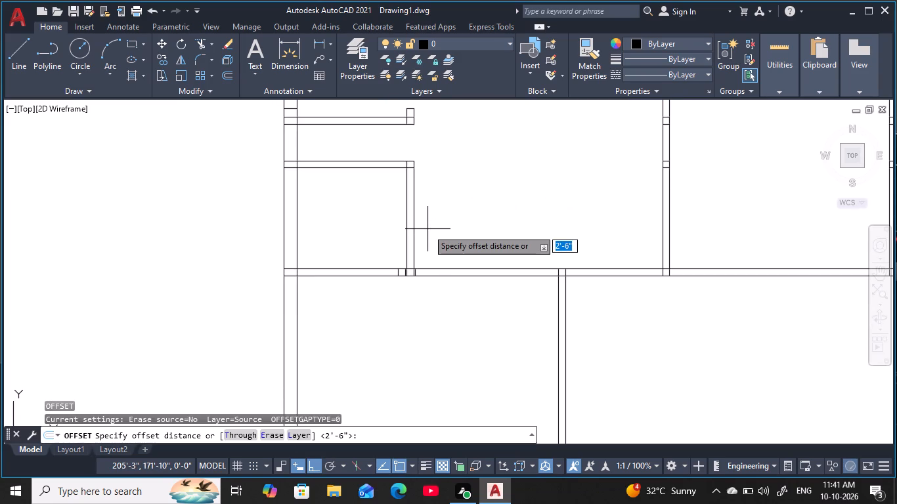
type("6")
key("space")
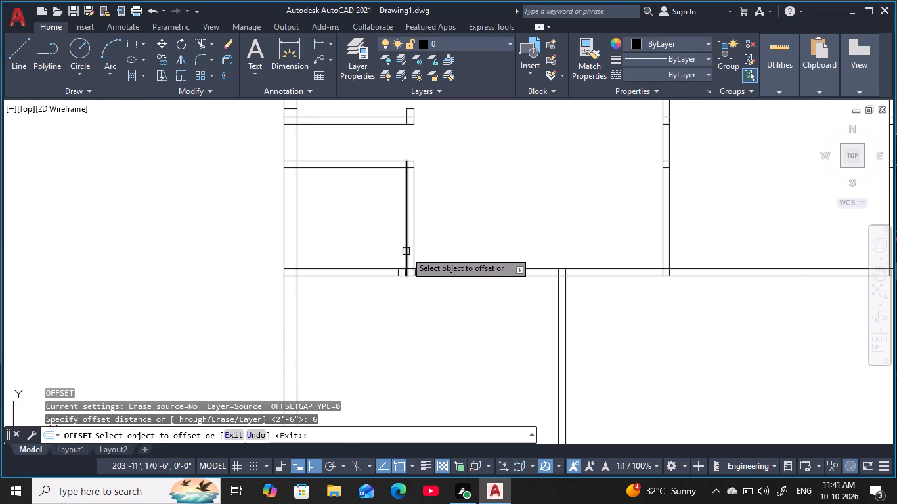
left_click(407, 252)
left_click(327, 252)
scroll(385, 259, "up", 2)
middle_click_drag(385, 258, 382, 255)
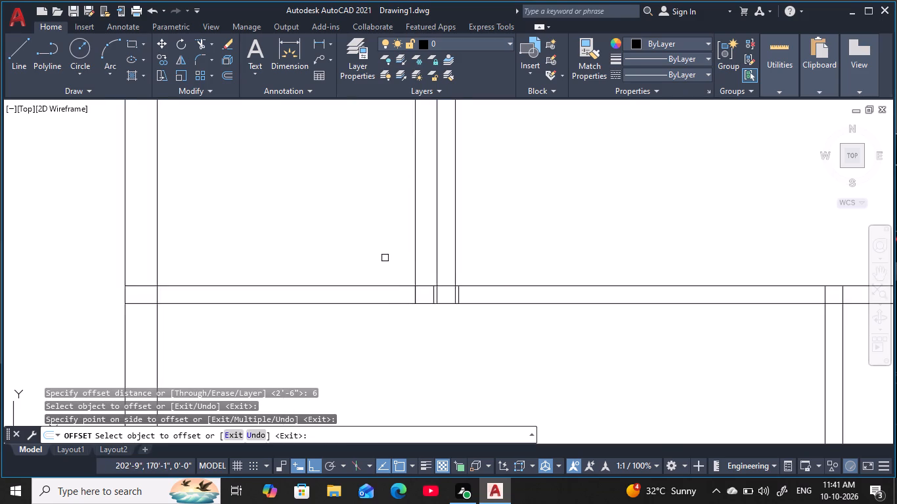
middle_click_drag(382, 255, 372, 241)
key("Escape")
key("Escape")
key("Escape")
key("Escape")
key("Escape")
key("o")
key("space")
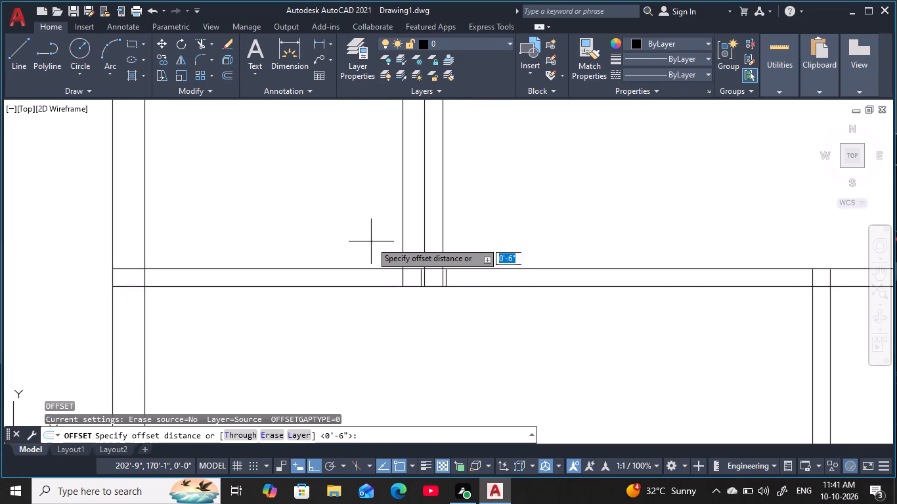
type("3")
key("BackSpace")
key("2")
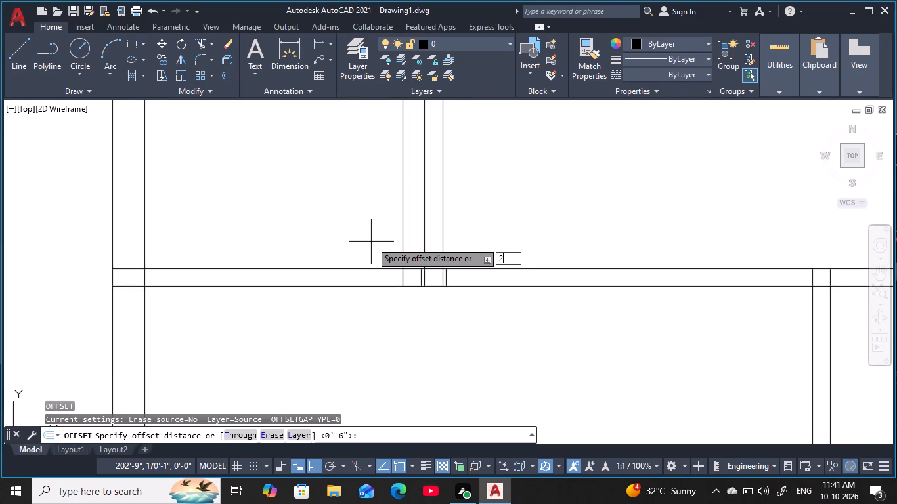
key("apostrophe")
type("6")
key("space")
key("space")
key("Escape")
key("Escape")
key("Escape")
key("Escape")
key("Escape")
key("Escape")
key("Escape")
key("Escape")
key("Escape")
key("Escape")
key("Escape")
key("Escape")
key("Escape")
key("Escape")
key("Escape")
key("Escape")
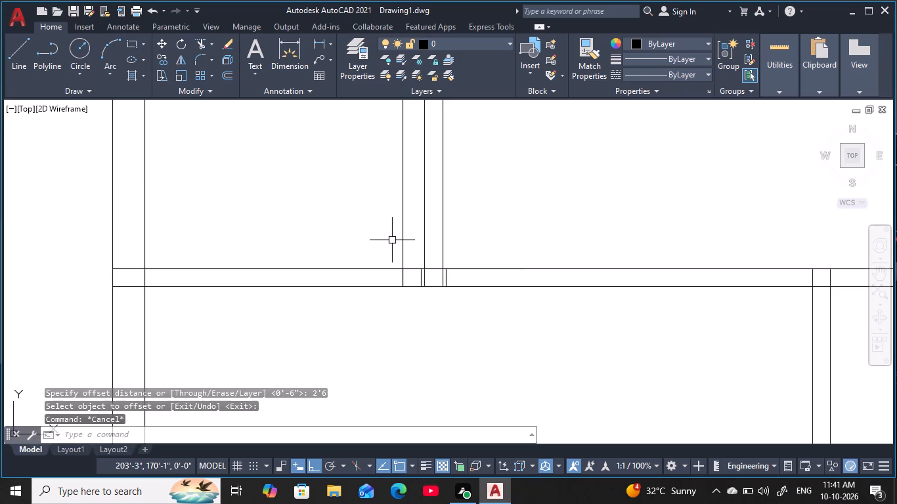
Offset the new vertical line 2'6" further into the room below the passage to mark the door's other edge.
key("space")
type("2'")
key("6")
key("space")
left_click(401, 249)
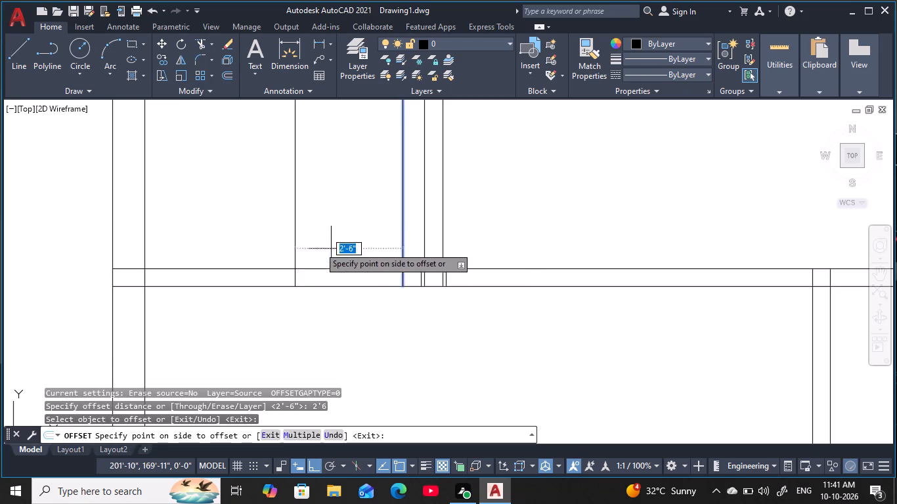
left_click(246, 230)
key("Escape")
scroll(278, 211, "down", 2)
middle_click_drag(276, 214, 267, 233)
key("Escape")
key("Escape")
key("Escape")
key("Escape")
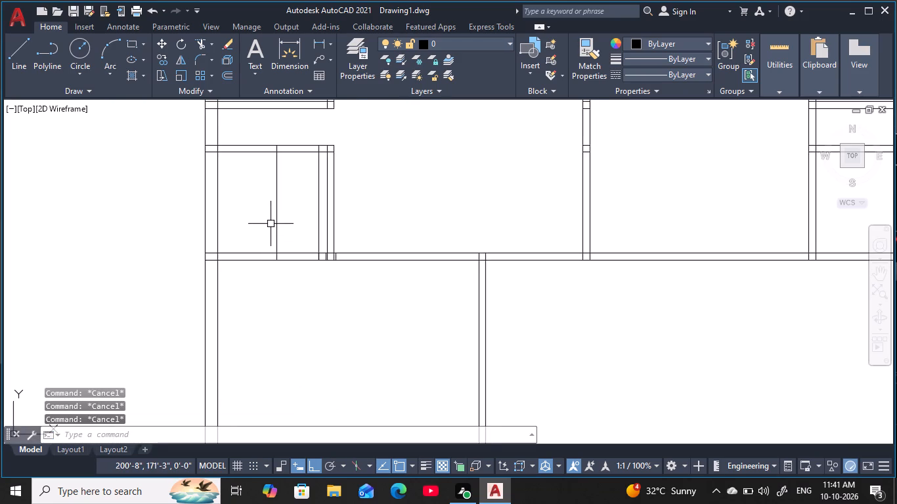
Trim both vertical marker lines inside the room below the passage and cut the 2'6" door opening through its bottom wall.
key("t")
type("r")
key("space")
left_click(318, 232)
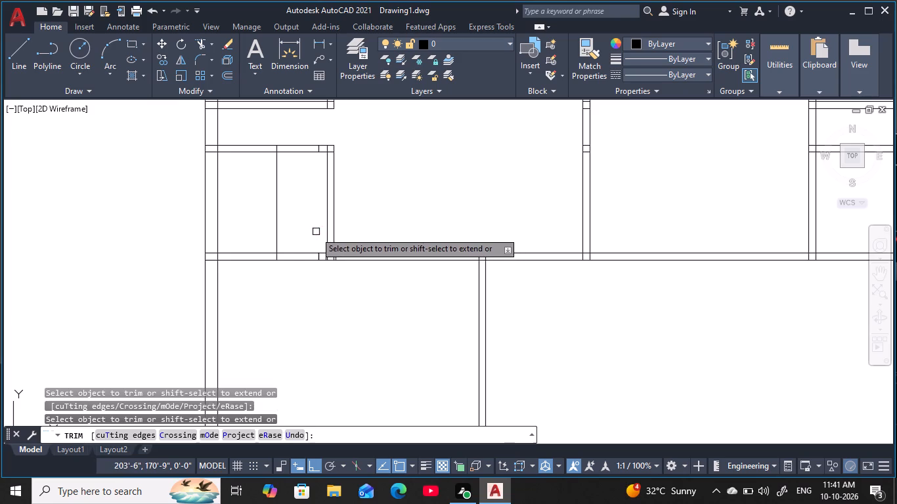
left_click(292, 232)
left_click(261, 228)
left_click(301, 237)
left_click_drag(301, 262, 296, 274)
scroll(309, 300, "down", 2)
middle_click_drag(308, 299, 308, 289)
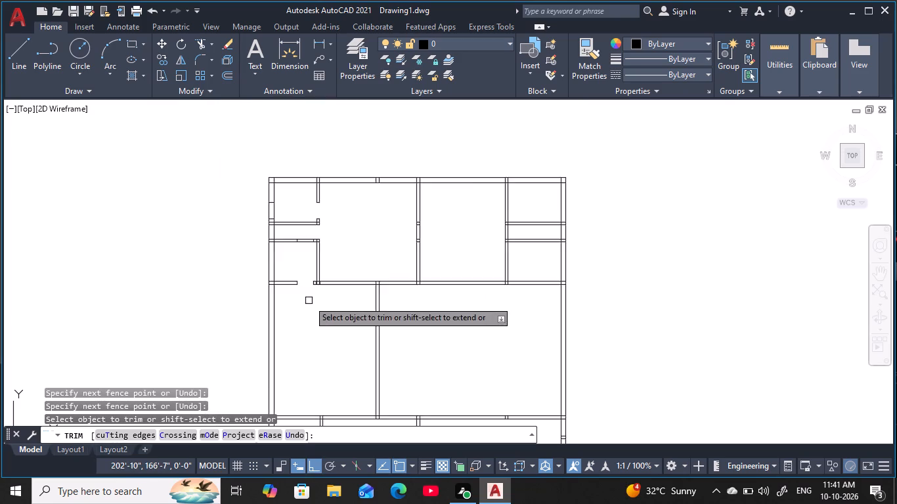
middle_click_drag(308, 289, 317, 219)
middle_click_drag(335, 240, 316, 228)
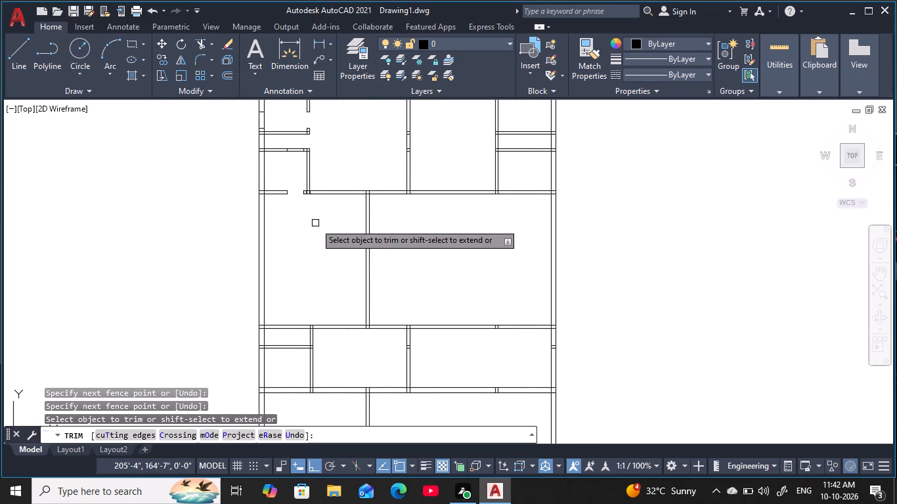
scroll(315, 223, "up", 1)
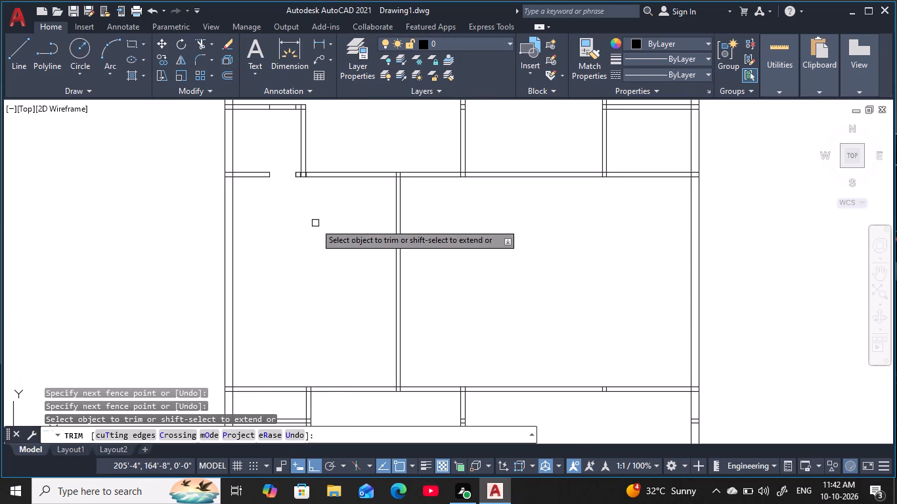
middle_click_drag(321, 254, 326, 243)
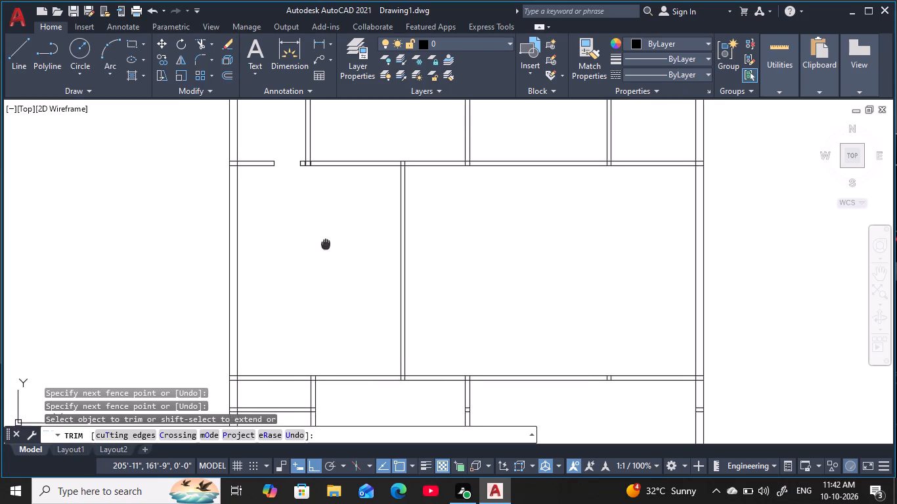
Offset the left face of the central vertical wall in the upper rooms 6" to the left.
middle_click_drag(326, 243, 294, 320)
key("Escape")
key("Escape")
key("Escape")
key("Escape")
key("Escape")
key("Escape")
key("Escape")
key("Escape")
key("Escape")
key("Escape")
key("Escape")
key("Escape")
key("Escape")
key("Escape")
key("Escape")
key("Escape")
key("Escape")
key("Escape")
key("Escape")
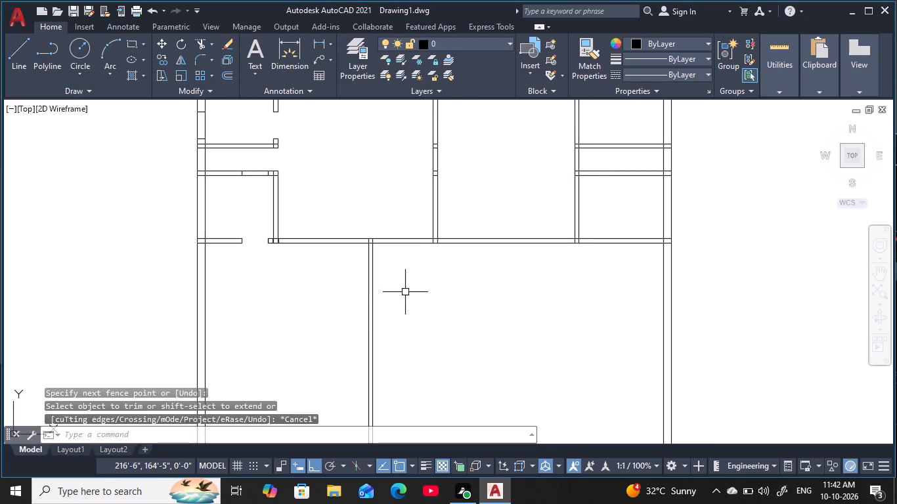
key("o")
key("space")
type("6")
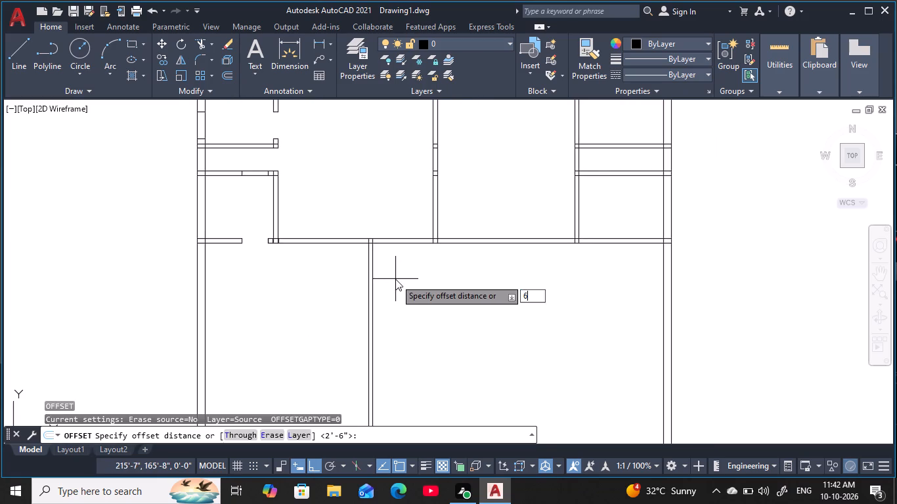
key("space")
left_click(429, 226)
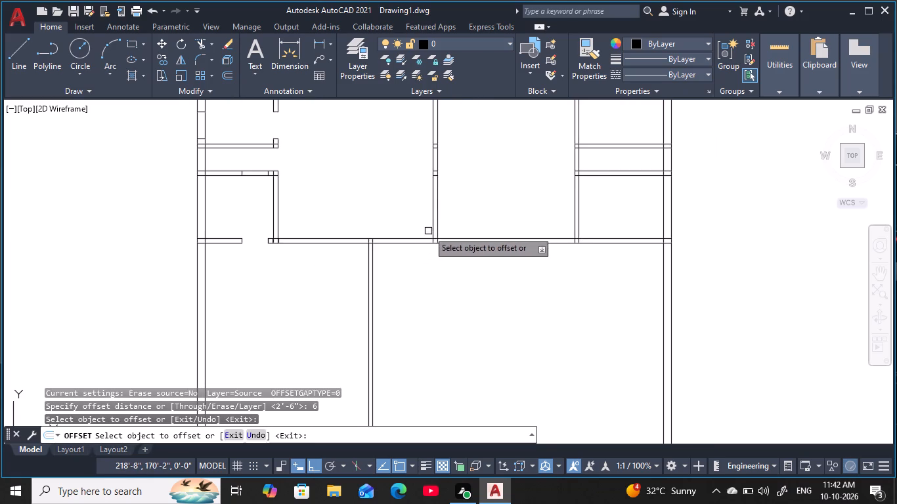
left_click(430, 229)
left_click(361, 234)
key("Escape")
key("Escape")
key("Escape")
key("Escape")
key("Escape")
key("Escape")
key("Escape")
key("Escape")
key("Escape")
key("Escape")
key("Escape")
key("Escape")
key("Escape")
key("Escape")
key("Escape")
key("Escape")
key("Escape")
key("Escape")
key("Escape")
key("Escape")
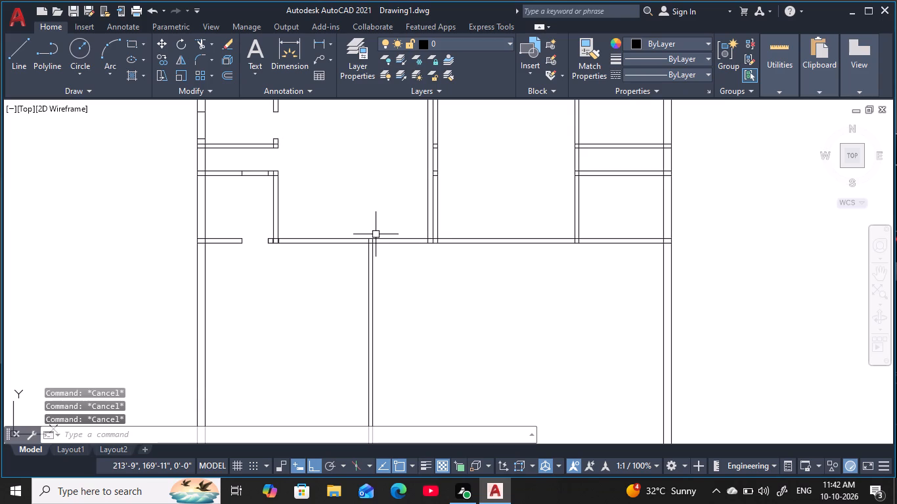
Offset the new vertical line another 3' to the left to mark the door's other edge.
type("o 3'")
key("space")
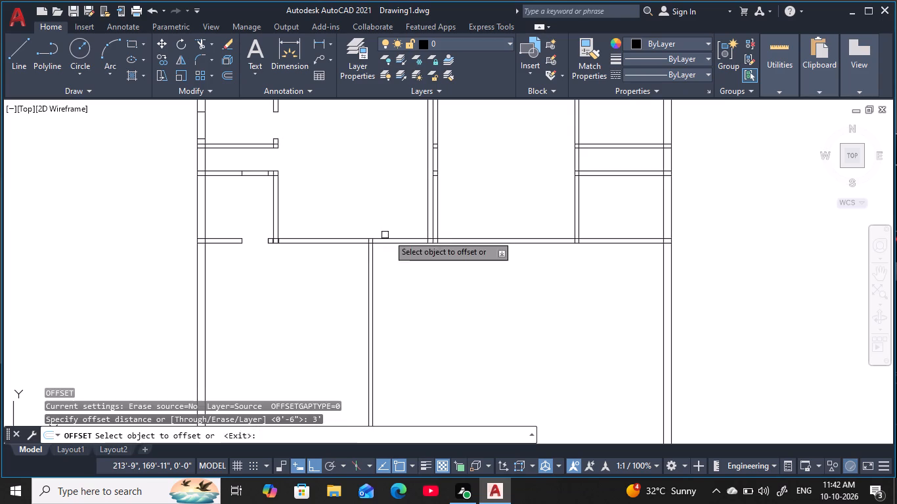
left_click(427, 224)
left_click(346, 236)
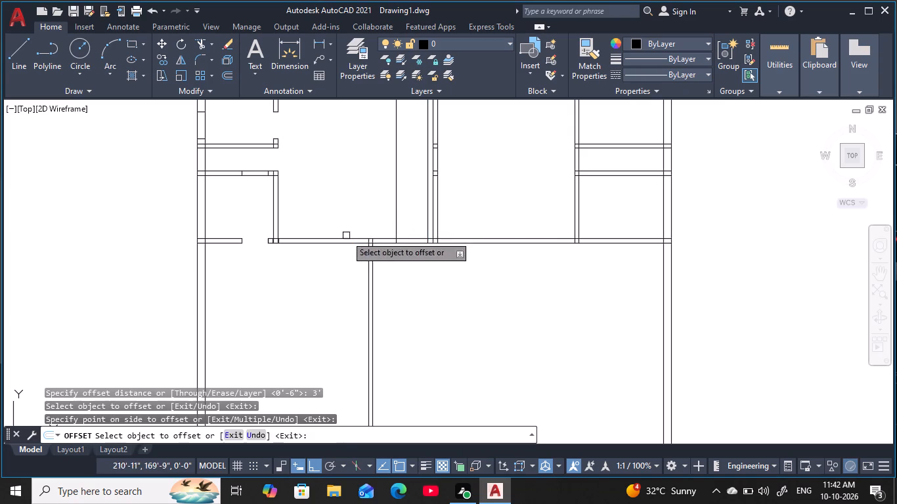
key("Escape")
key("Escape")
key("Escape")
key("Escape")
key("Escape")
key("Escape")
key("Escape")
key("Escape")
key("Escape")
Trim both vertical marker lines left of the central wall and cut the 3' door opening through the room's bottom wall.
scroll(412, 218, "up", 1)
middle_click_drag(413, 218, 391, 227)
key("Escape")
key("Escape")
type("tr")
key("space")
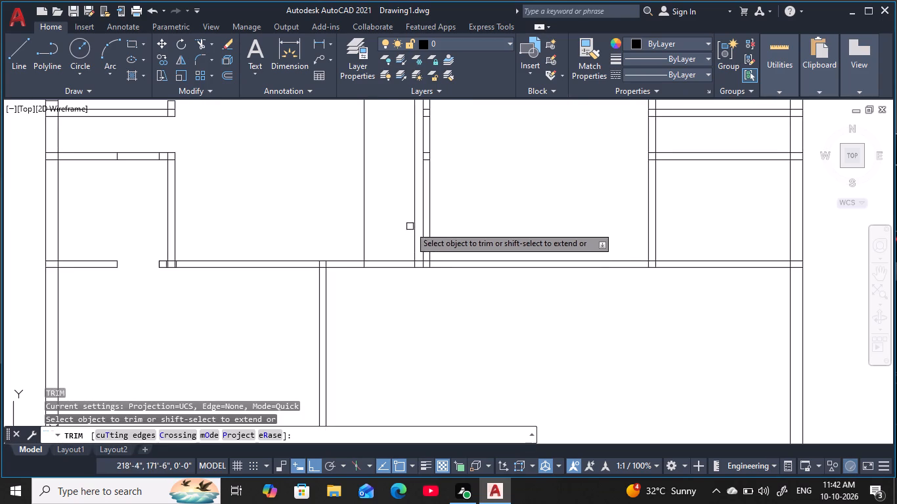
left_click(415, 226)
left_click(385, 230)
left_click(346, 232)
left_click(392, 234)
left_click_drag(385, 287, 383, 299)
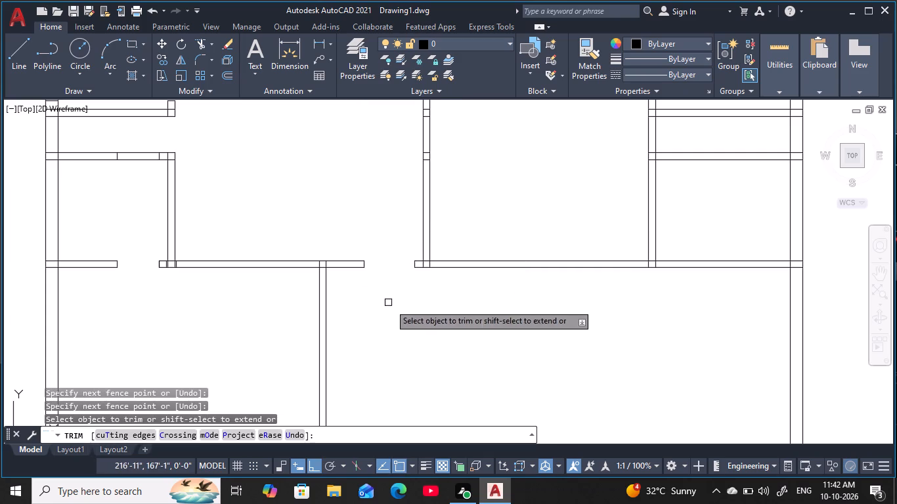
middle_click_drag(406, 318, 380, 303)
scroll(380, 303, "down", 1)
key("Escape")
key("Escape")
key("Escape")
key("Escape")
key("Escape")
key("Escape")
key("Escape")
key("Escape")
key("Escape")
key("Escape")
key("Escape")
key("Escape")
key("Escape")
key("Escape")
key("Escape")
key("Escape")
key("Escape")
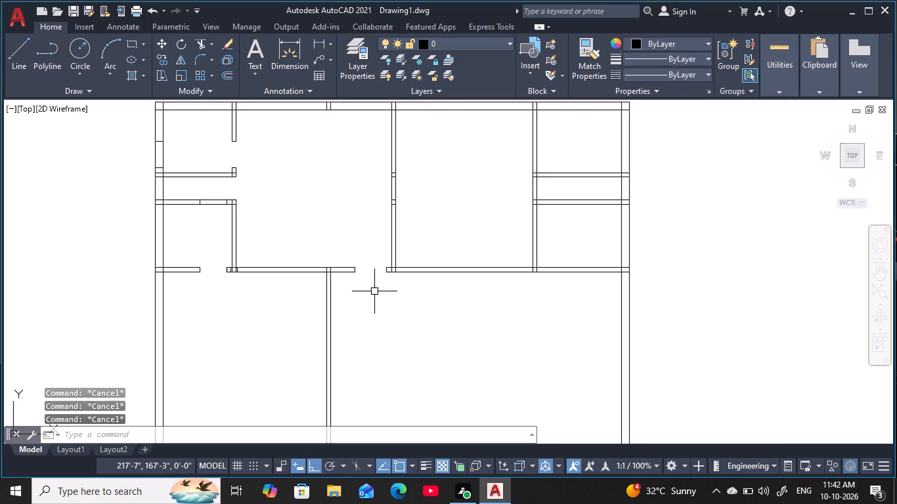
Offset the right face of the central vertical wall 6" into the room on its right.
key("o")
key("space")
type("6")
key("space")
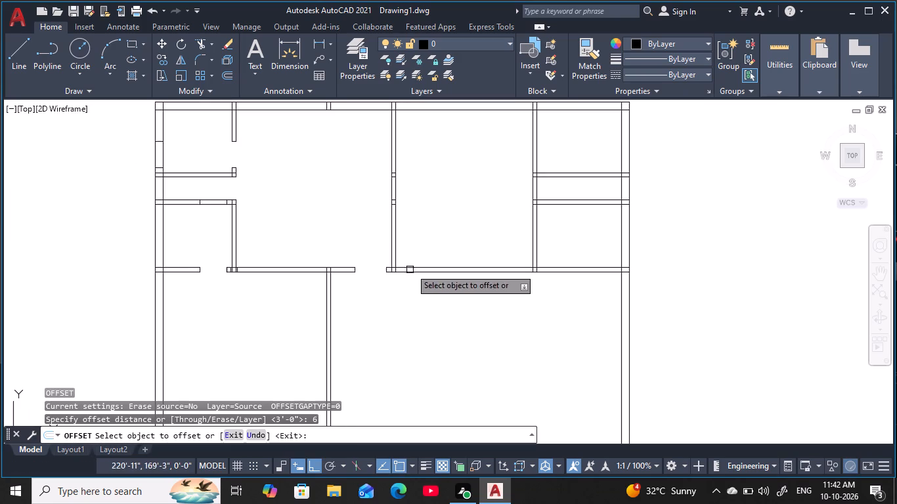
left_click(397, 258)
left_click(452, 243)
key("Escape")
key("Escape")
key("Escape")
key("Escape")
key("Escape")
key("Escape")
key("Escape")
key("Escape")
key("Escape")
key("Escape")
key("Escape")
key("Escape")
key("Escape")
key("Escape")
key("Escape")
key("Escape")
key("Escape")
key("Escape")
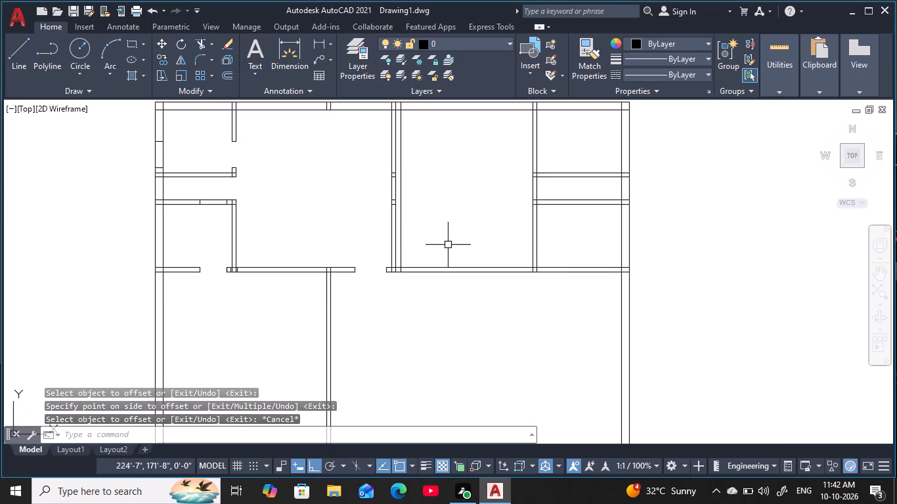
Offset the new vertical line 3' further into the room right of the central wall to mark the door's other edge.
type("o")
key("space")
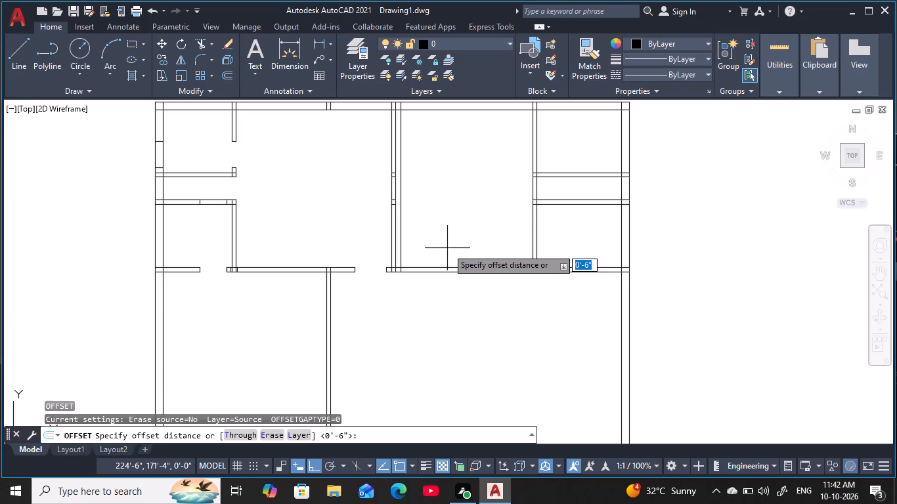
type("3'")
key("space")
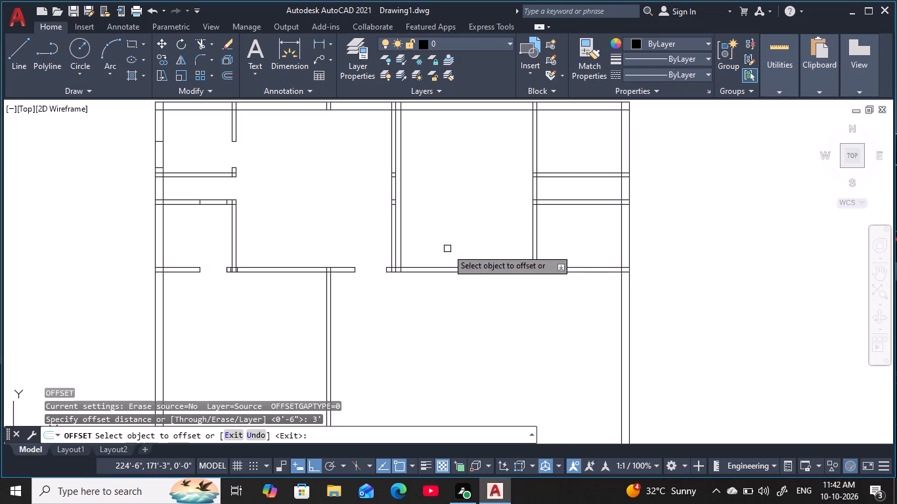
left_click(403, 253)
left_click(456, 245)
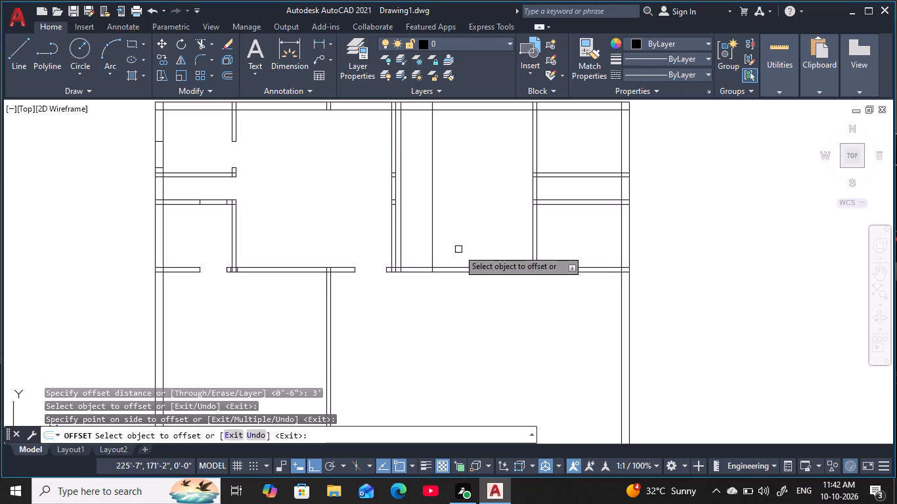
key("Escape")
key("Escape")
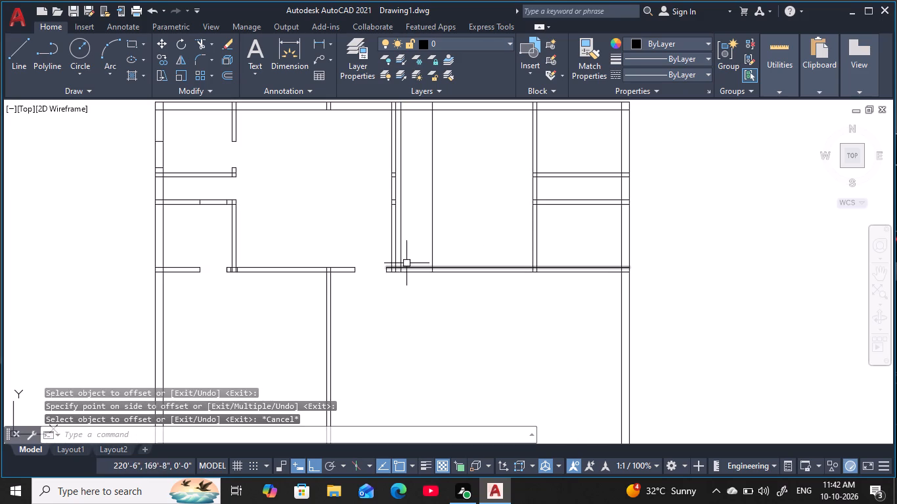
key("Escape")
Trim both vertical marker lines right of the central wall and cut the 3' door opening through that room's bottom wall.
key("t")
key("r")
key("space")
left_click(452, 235)
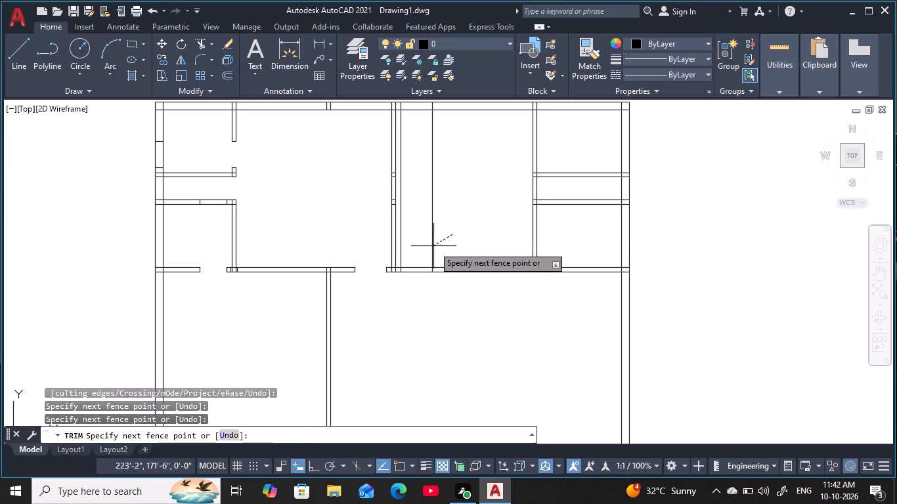
left_click(433, 246)
scroll(409, 251, "up", 1)
left_click(395, 259)
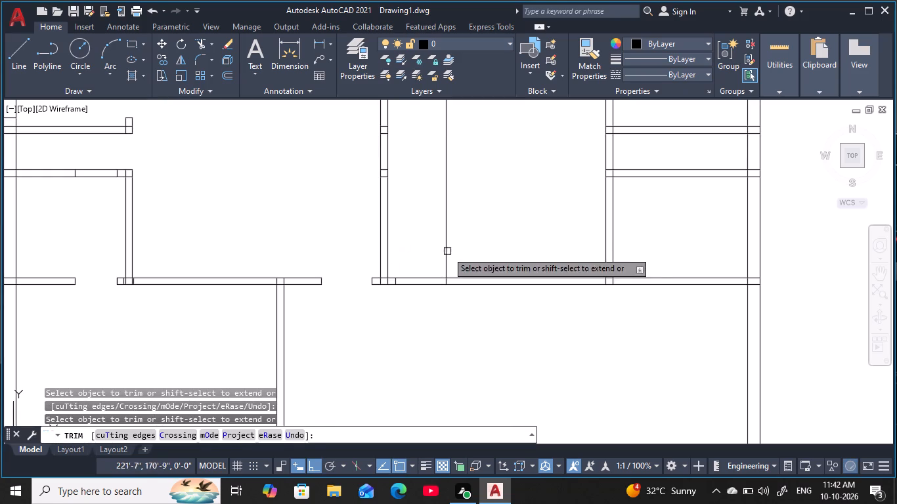
left_click(464, 250)
left_click(435, 251)
left_click(424, 262)
left_click(428, 317)
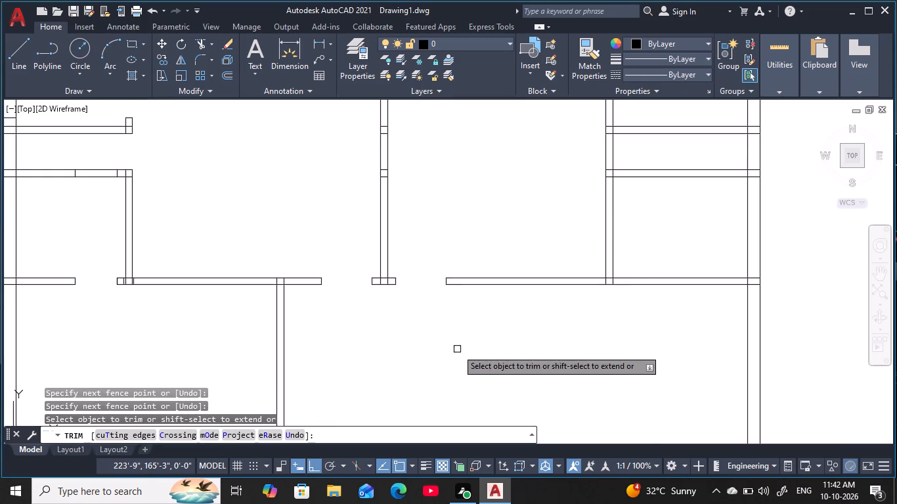
scroll(457, 349, "down", 1)
middle_click(455, 345)
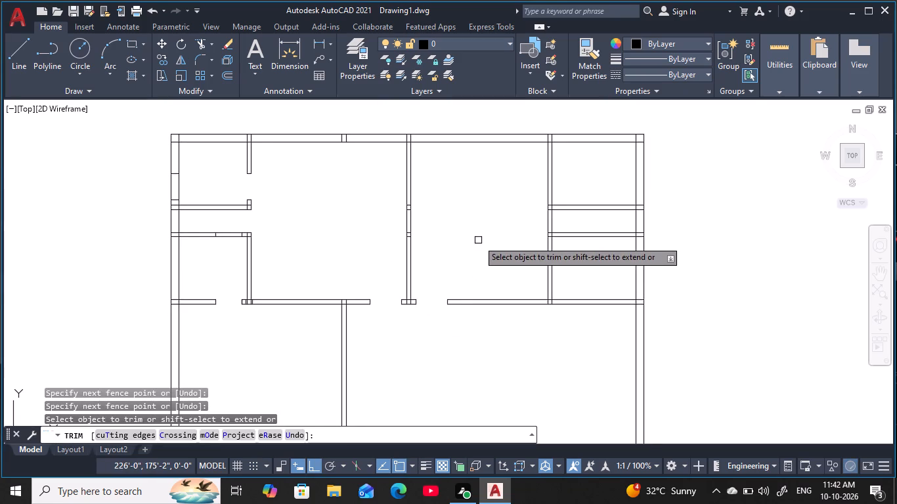
middle_click_drag(492, 220, 489, 246)
scroll(507, 243, "up", 1)
middle_click_drag(506, 243, 482, 247)
key("Escape")
key("Escape")
key("Escape")
key("Escape")
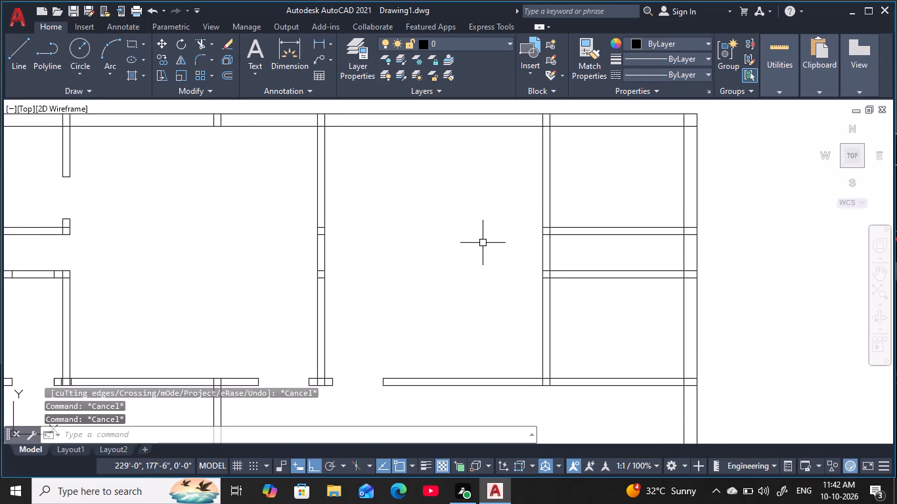
key("Escape")
key("Escape")
Offset the top face of the right-hand room's upper horizontal partition 6" upward to mark the door's lower edge.
key("o")
key("space")
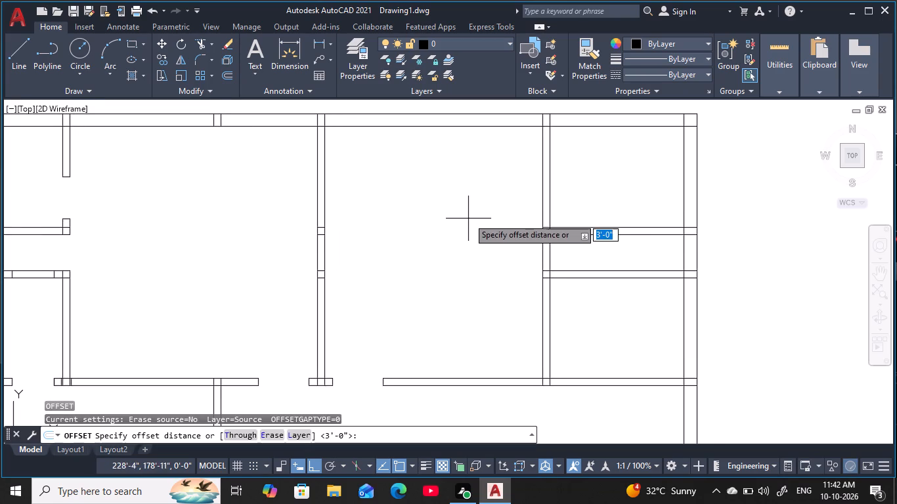
key("6")
key("space")
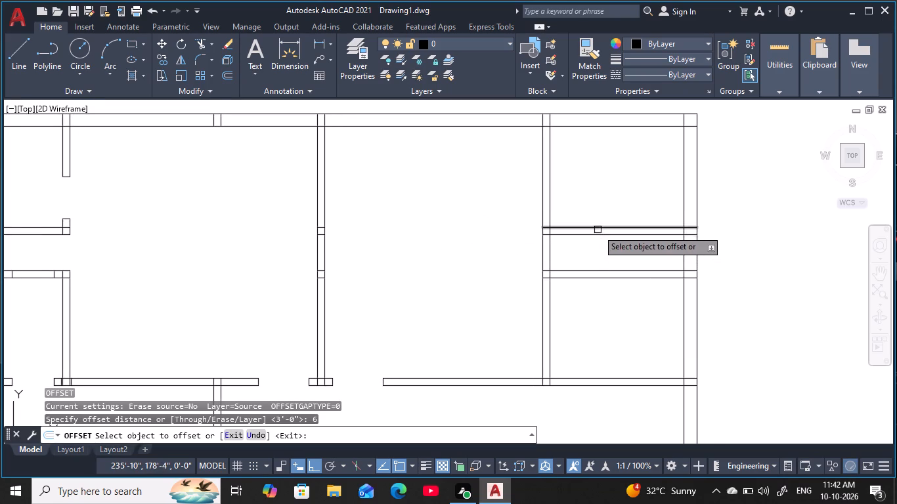
left_click(598, 230)
left_click(601, 188)
key("Escape")
key("Escape")
key("Escape")
key("Escape")
key("Escape")
key("Escape")
key("Escape")
key("Escape")
key("Escape")
key("Escape")
key("Escape")
key("Escape")
key("Escape")
key("Escape")
key("Escape")
key("Escape")
key("Escape")
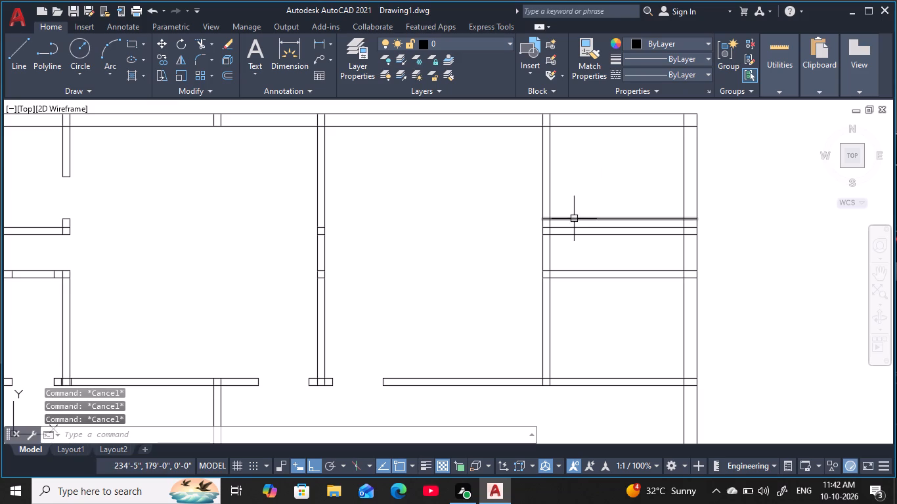
Offset the new horizontal line 2'6" further upward to mark the door's upper edge.
key("o")
key("Escape")
key("Escape")
key("Escape")
key("Escape")
key("Escape")
key("Escape")
key("Escape")
key("Escape")
key("Escape")
key("Escape")
key("Escape")
key("Escape")
type("o")
key("space")
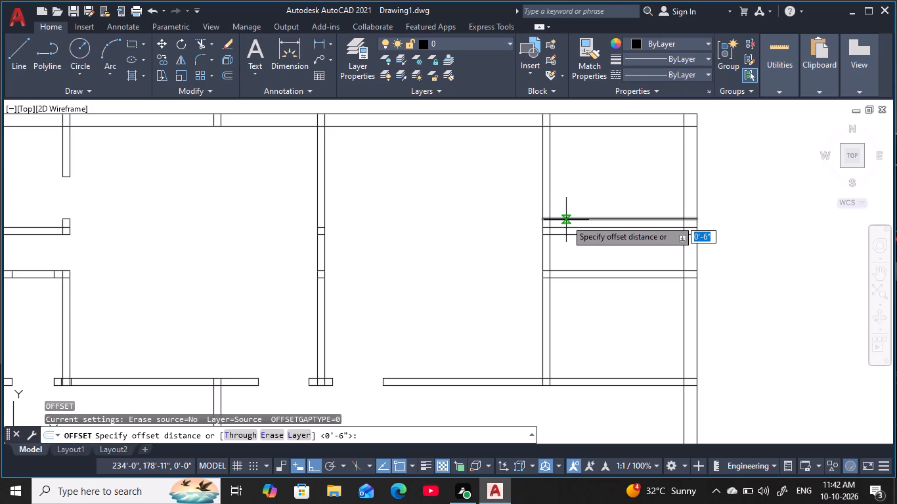
type("2'")
type("6")
key("space")
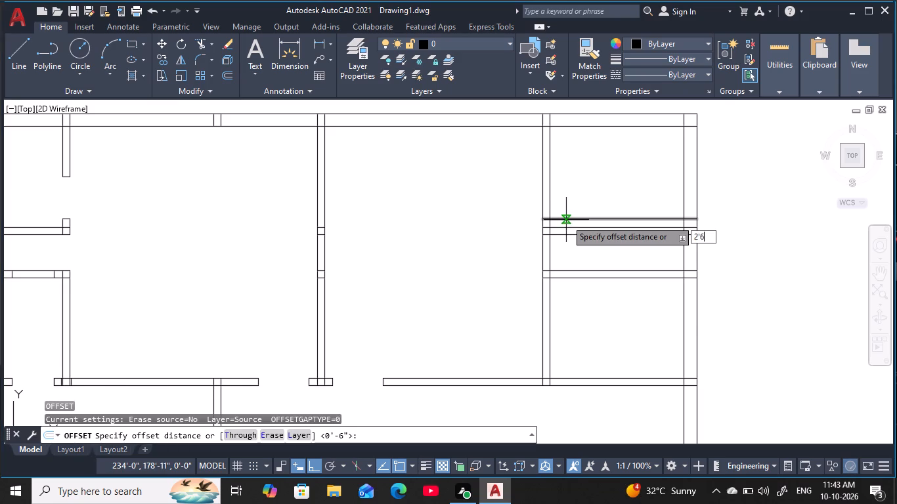
left_click(579, 219)
left_click(582, 170)
key("Escape")
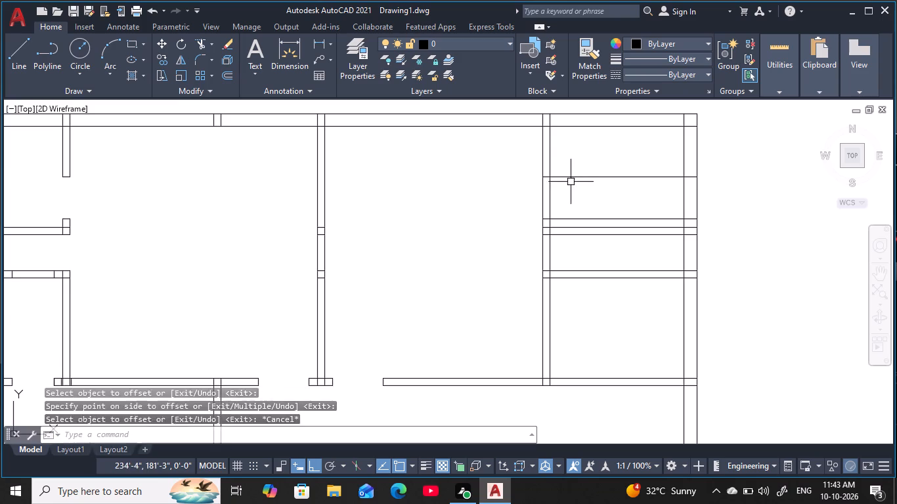
key("Escape")
key("Escape")
key("Escape")
key("Escape")
key("Escape")
key("Escape")
Trim the 2'6" door opening through the upper-right room's vertical wall and trim both horizontal marker lines inside the room.
type("tr")
key("space")
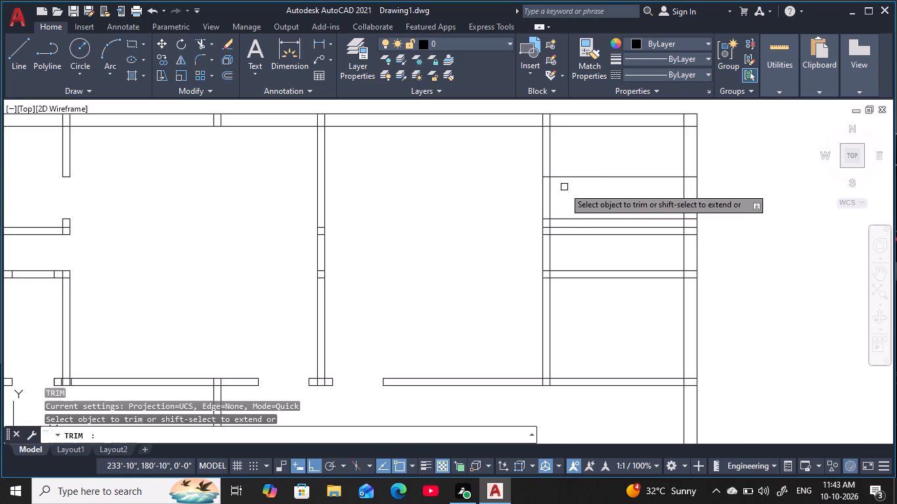
left_click(579, 200)
left_click(491, 207)
left_click(619, 201)
left_click(617, 169)
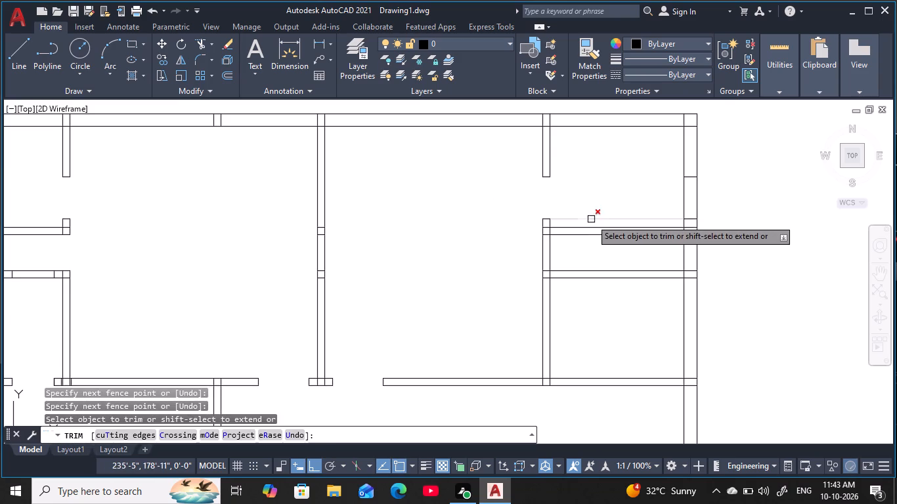
left_click(591, 219)
Trim away the vertical wall segment between the two horizontal partitions on the plan's right side.
scroll(584, 246, "down", 2)
middle_click_drag(589, 253, 578, 209)
scroll(573, 205, "up", 3)
left_click(571, 205)
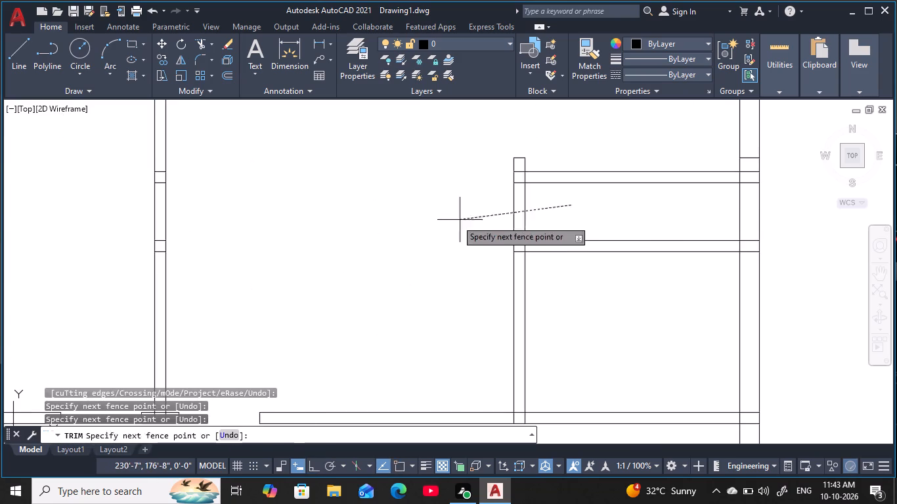
left_click(452, 221)
middle_click_drag(592, 226, 581, 199)
key("Escape")
key("Escape")
key("Escape")
key("Escape")
middle_click_drag(576, 311, 558, 267)
key("Escape")
key("Escape")
key("Escape")
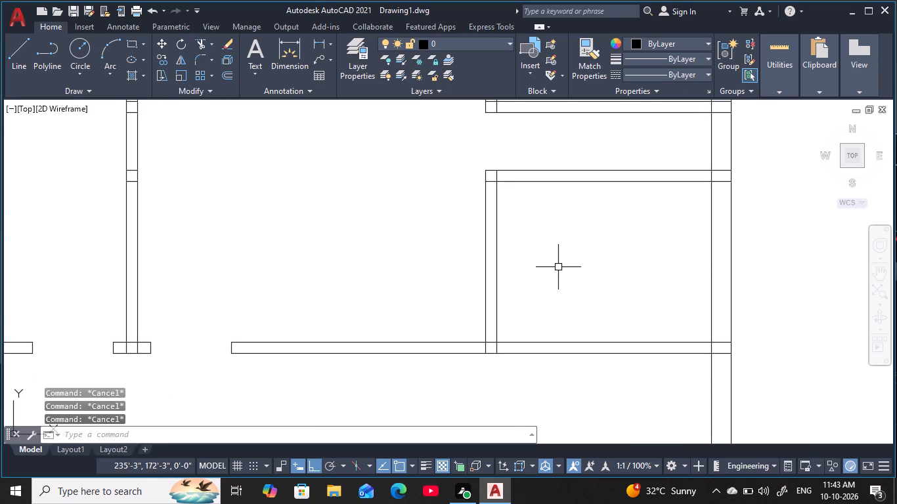
key("Escape")
key("Escape")
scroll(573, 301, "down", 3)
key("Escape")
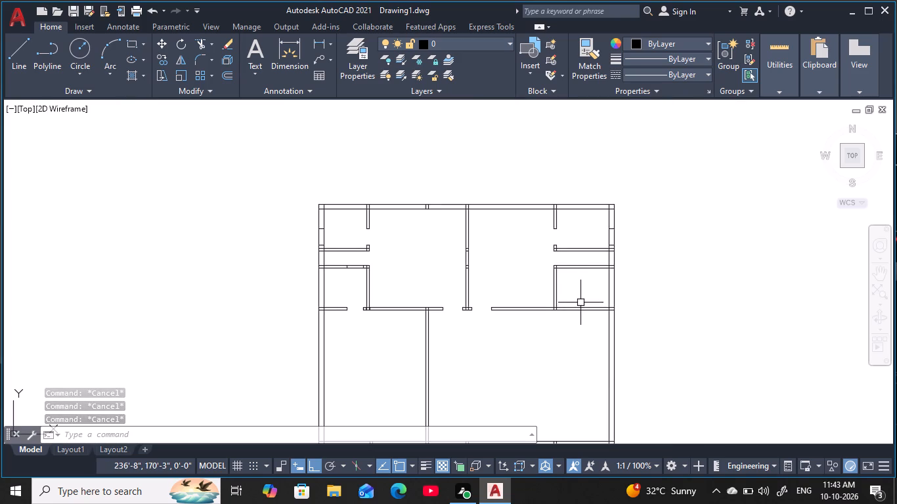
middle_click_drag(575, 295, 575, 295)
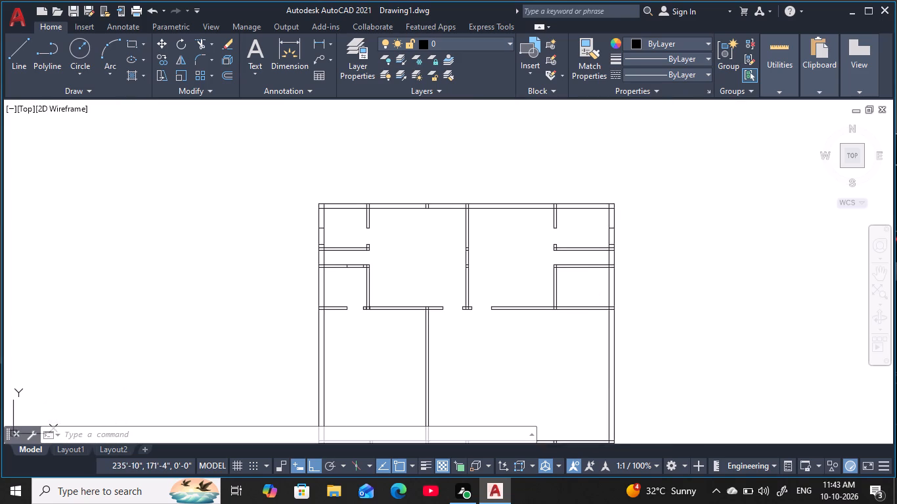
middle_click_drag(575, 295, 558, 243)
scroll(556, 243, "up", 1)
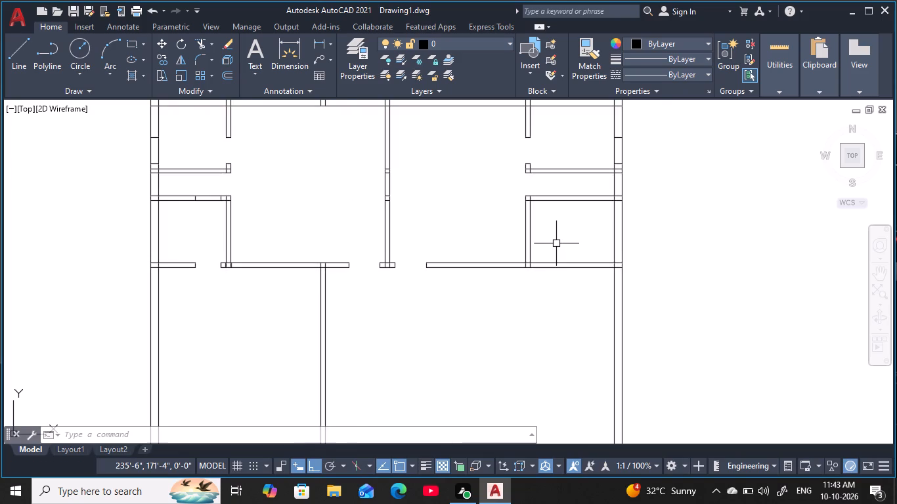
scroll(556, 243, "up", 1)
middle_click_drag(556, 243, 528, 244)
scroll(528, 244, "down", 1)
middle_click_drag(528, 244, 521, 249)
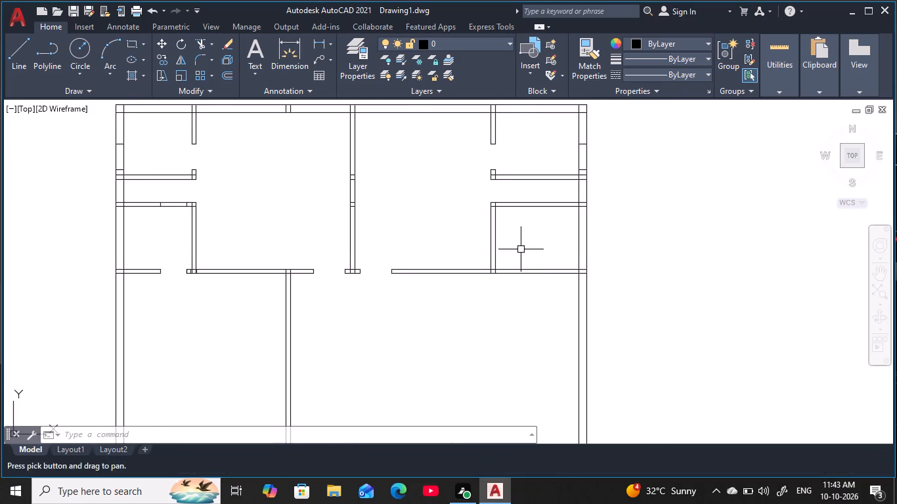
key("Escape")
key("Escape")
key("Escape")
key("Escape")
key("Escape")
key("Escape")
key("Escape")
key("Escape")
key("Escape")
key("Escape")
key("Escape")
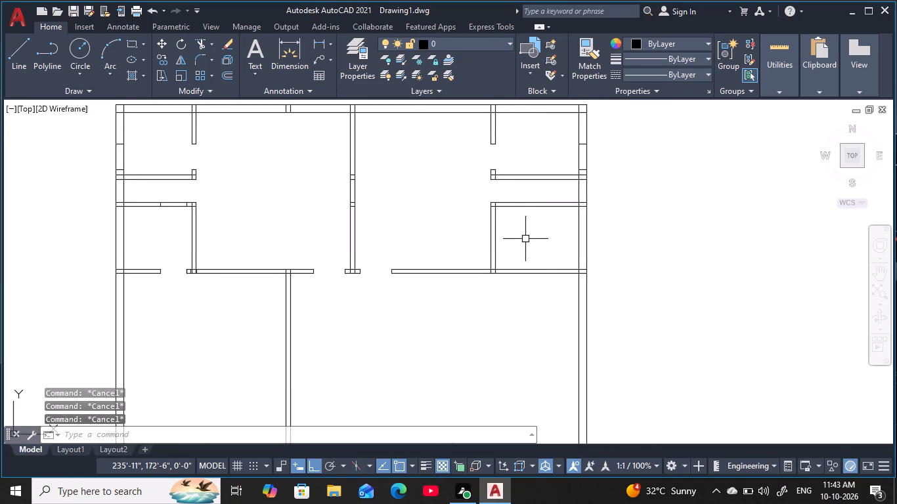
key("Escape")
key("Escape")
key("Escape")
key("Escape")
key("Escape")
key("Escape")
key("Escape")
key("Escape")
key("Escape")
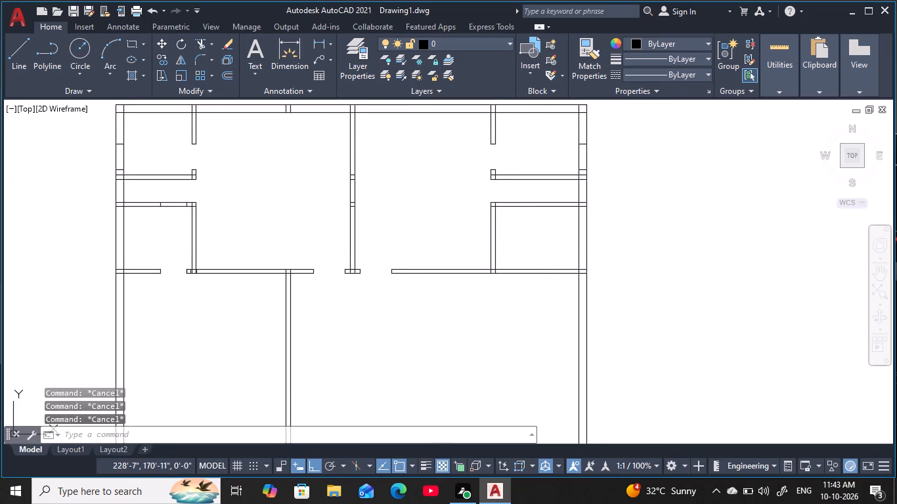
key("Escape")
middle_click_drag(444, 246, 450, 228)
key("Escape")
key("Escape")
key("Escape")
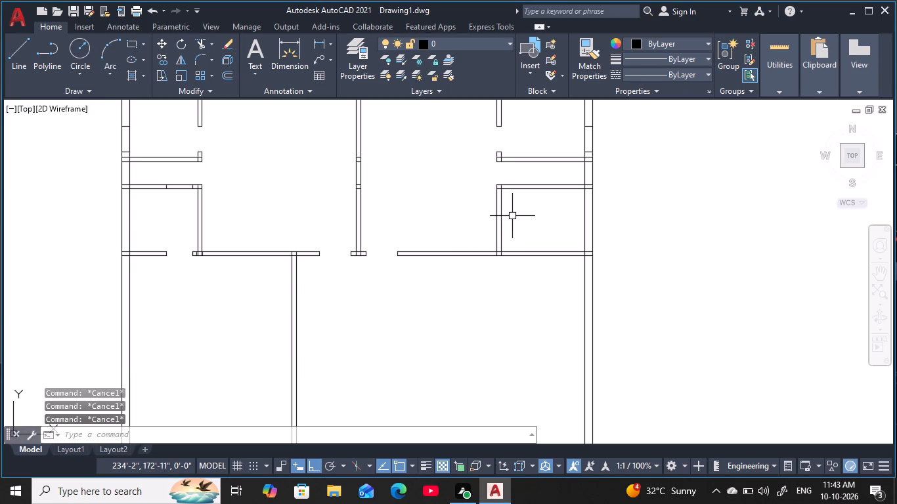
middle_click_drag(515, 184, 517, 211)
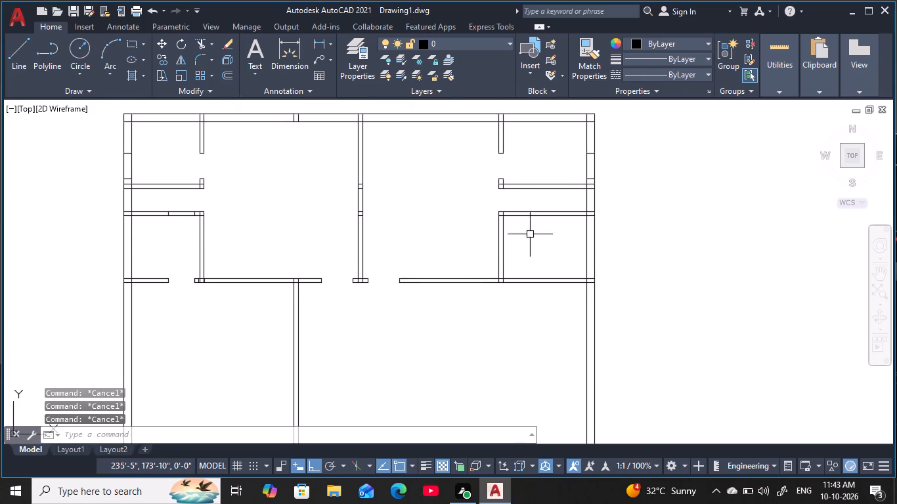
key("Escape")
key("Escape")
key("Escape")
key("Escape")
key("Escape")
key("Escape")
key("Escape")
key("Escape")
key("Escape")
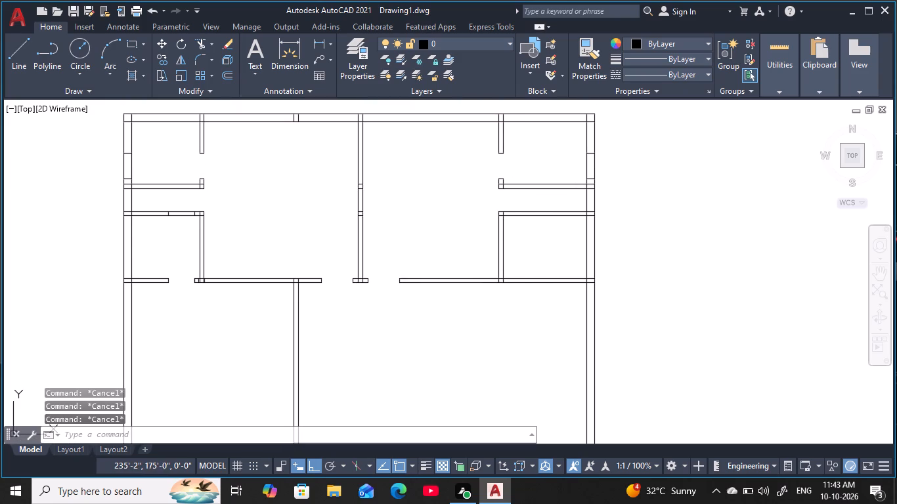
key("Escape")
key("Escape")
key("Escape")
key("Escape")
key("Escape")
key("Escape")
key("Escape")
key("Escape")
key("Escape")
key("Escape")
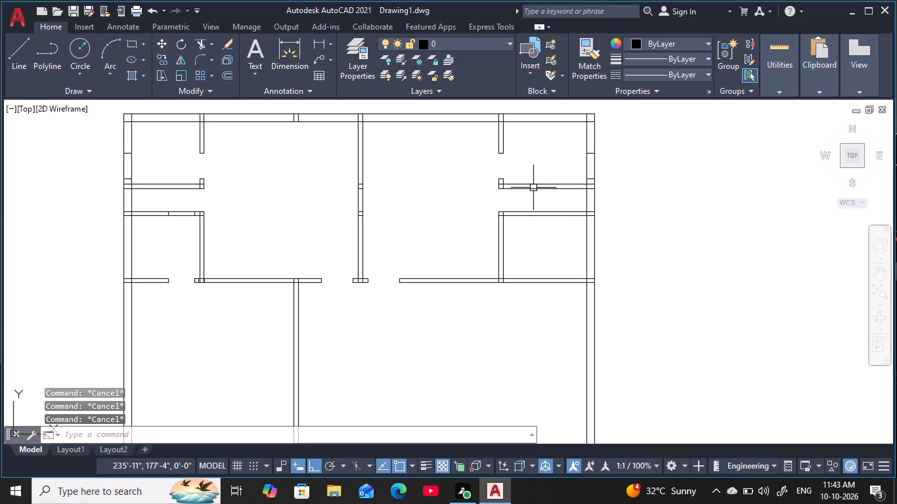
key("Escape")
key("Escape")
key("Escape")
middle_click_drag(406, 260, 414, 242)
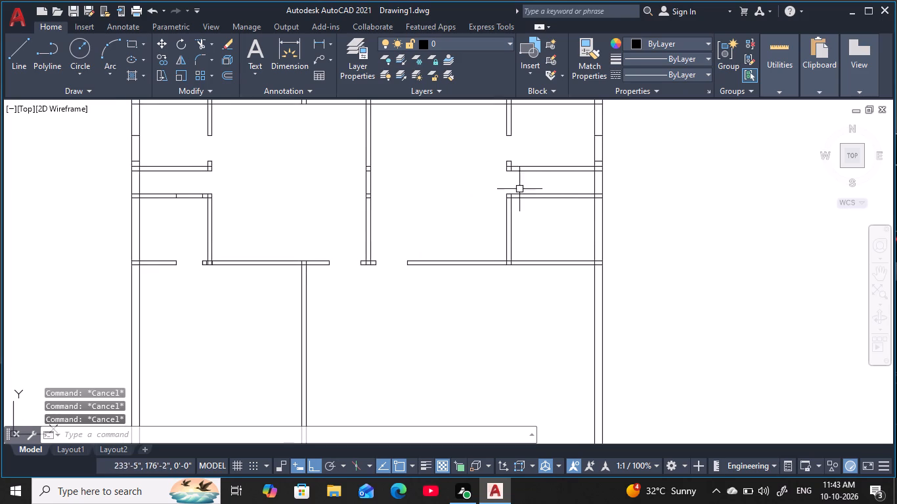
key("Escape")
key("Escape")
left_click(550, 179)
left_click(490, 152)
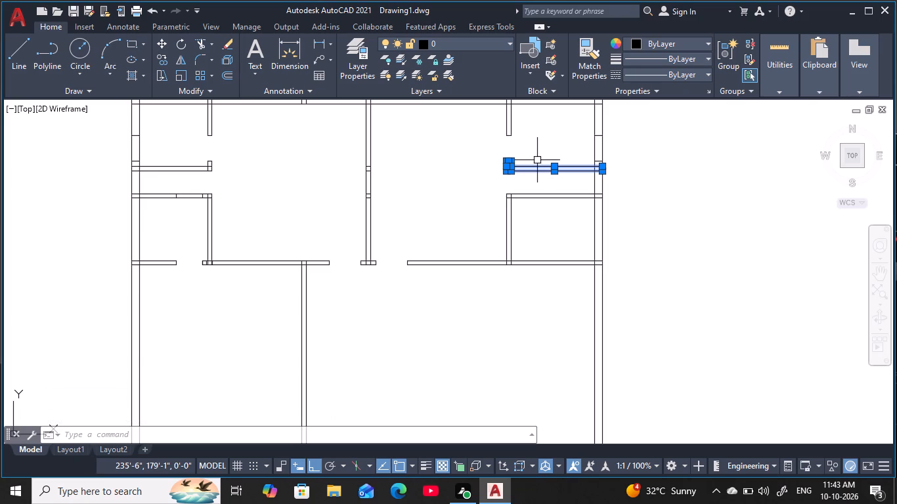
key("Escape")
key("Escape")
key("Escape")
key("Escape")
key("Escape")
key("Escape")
Delete both lines of the lower horizontal partition above the small room on the plan's right side.
middle_click(538, 187)
scroll(538, 187, "up", 1)
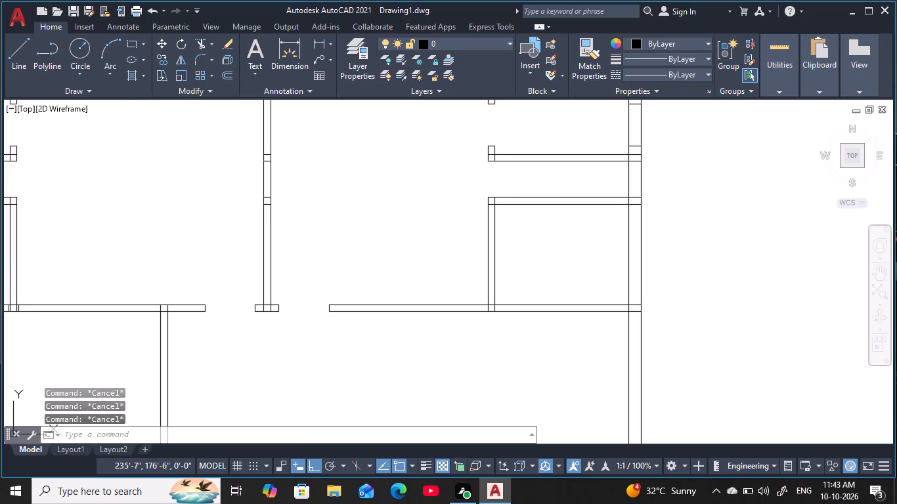
key("Escape")
key("Escape")
key("Escape")
key("Escape")
left_click(560, 241)
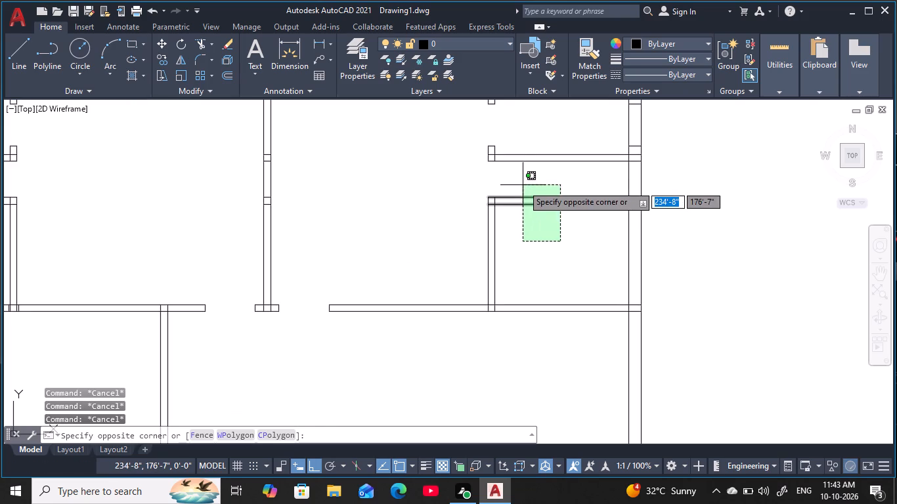
left_click(523, 185)
key("Delete")
key("Escape")
key("Escape")
key("Escape")
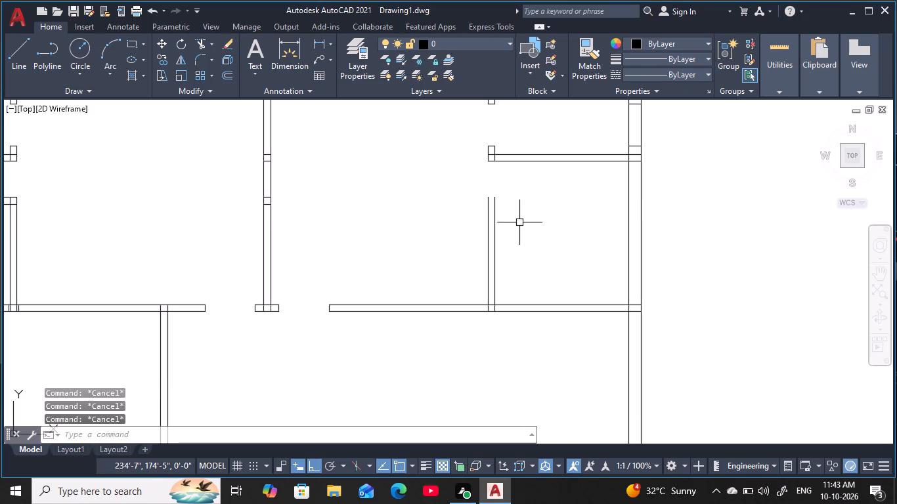
Offset the upper line of the horizontal wall below the small right-side room 5' upward.
key("Escape")
key("Escape")
key("o")
key("space")
key("5")
key("apostrophe")
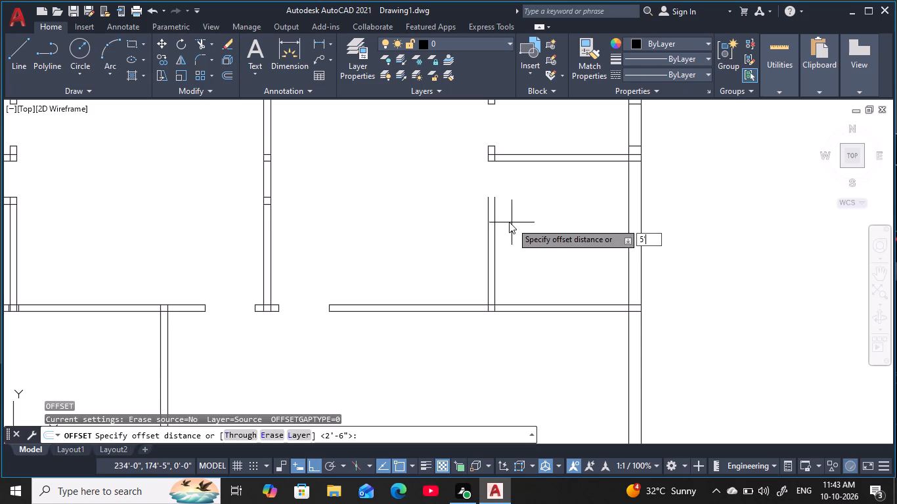
key("space")
left_click(547, 301)
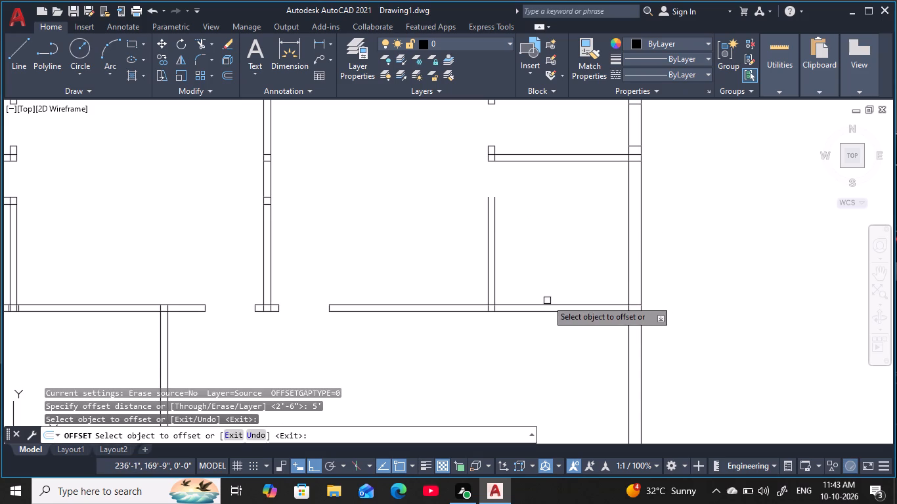
left_click(547, 303)
left_click(546, 204)
key("Escape")
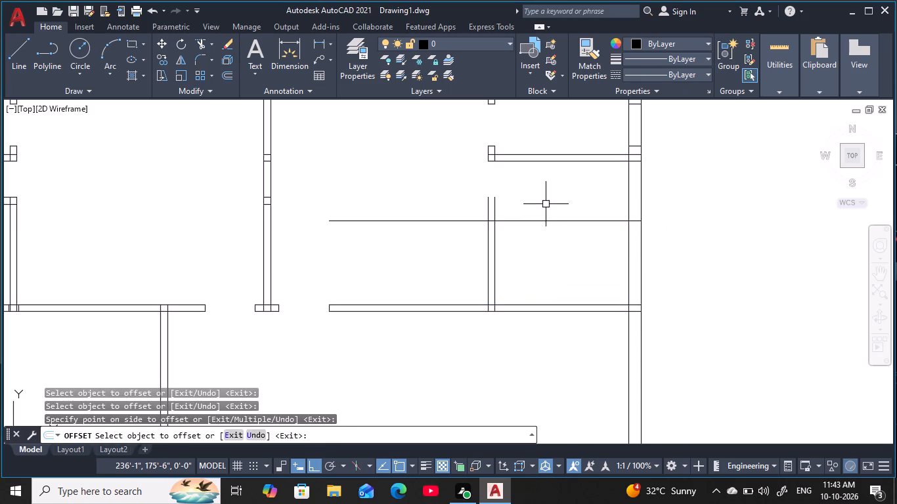
key("Escape")
key("Escape")
key("Escape")
key("Escape")
key("Escape")
key("Escape")
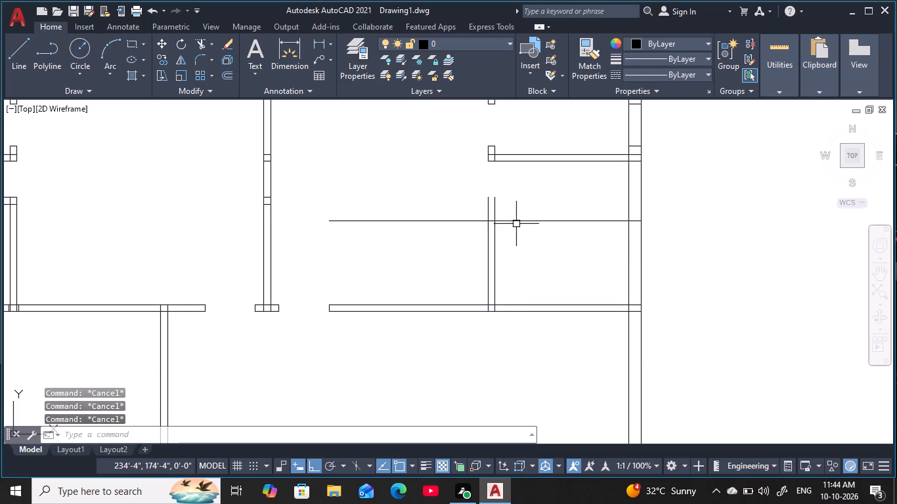
Offset the new horizontal line 5" upward to form the small room's upper partition.
key("o")
key("space")
key("5")
key("space")
left_click(523, 224)
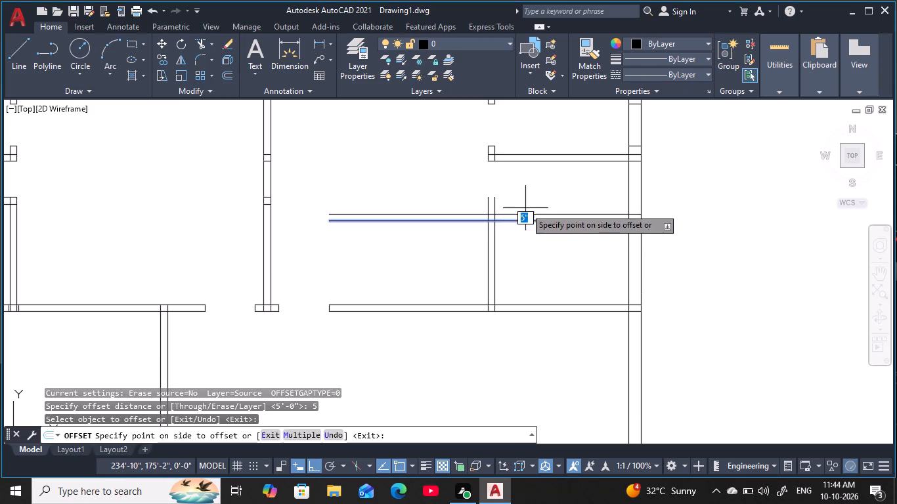
left_click(525, 192)
key("Escape")
key("Escape")
key("Escape")
key("Escape")
key("Escape")
Trim the vertical wall stubs above the new partition and the partition lines extending left of the small room.
type("tr")
key("space")
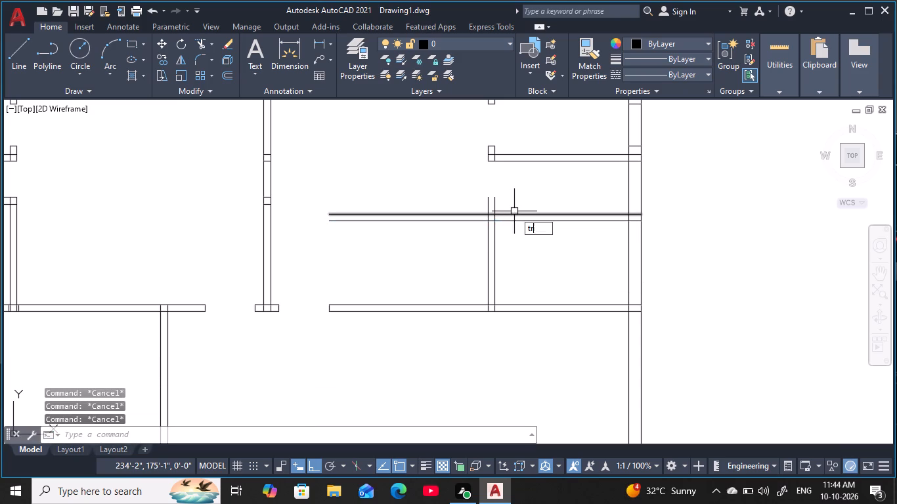
left_click(514, 209)
left_click(480, 207)
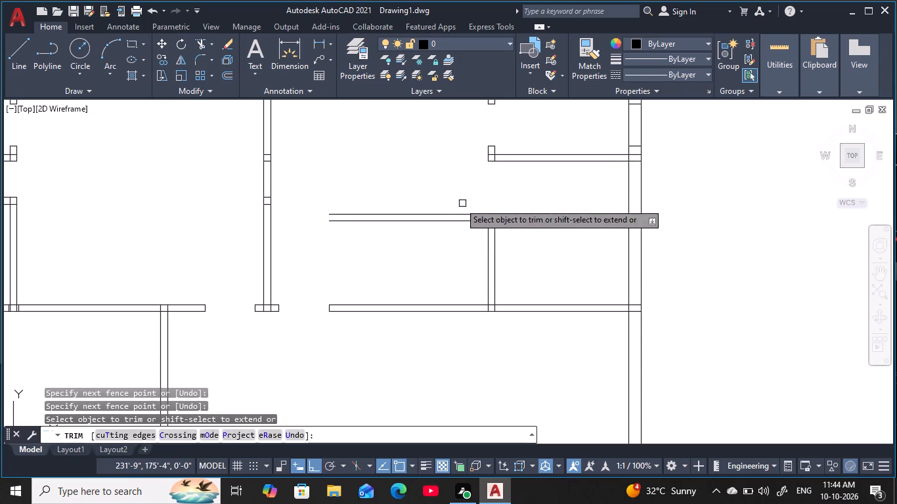
left_click(445, 199)
left_click(446, 251)
middle_click_drag(452, 253, 462, 230)
key("Escape")
key("Escape")
scroll(462, 236, "down", 1)
key("Escape")
key("Escape")
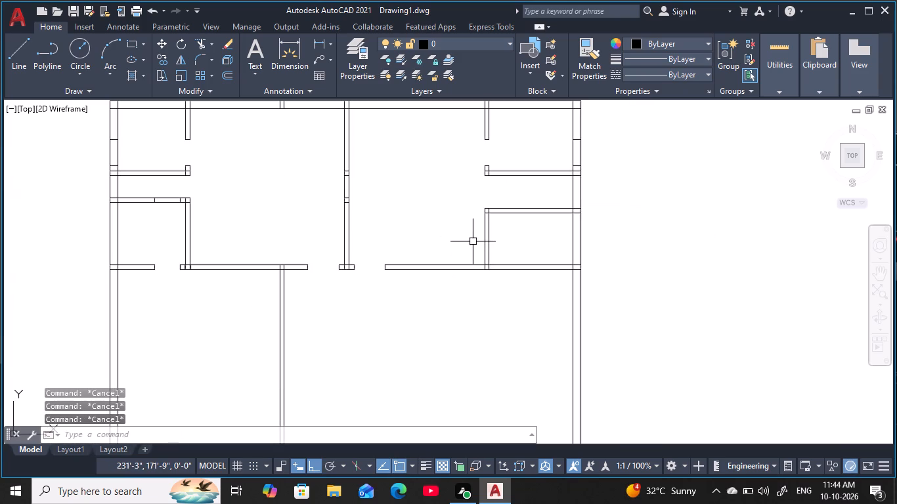
key("Escape")
key("Escape")
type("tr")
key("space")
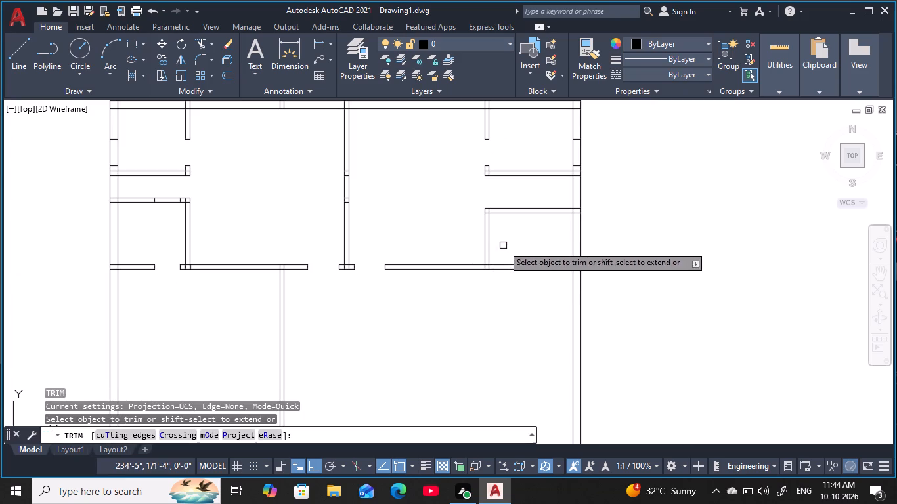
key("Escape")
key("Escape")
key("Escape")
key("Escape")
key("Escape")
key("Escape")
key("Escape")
Offset the small right-side room's upper and lower inner wall lines 9" into the room to mark the door opening.
key("o")
key("space")
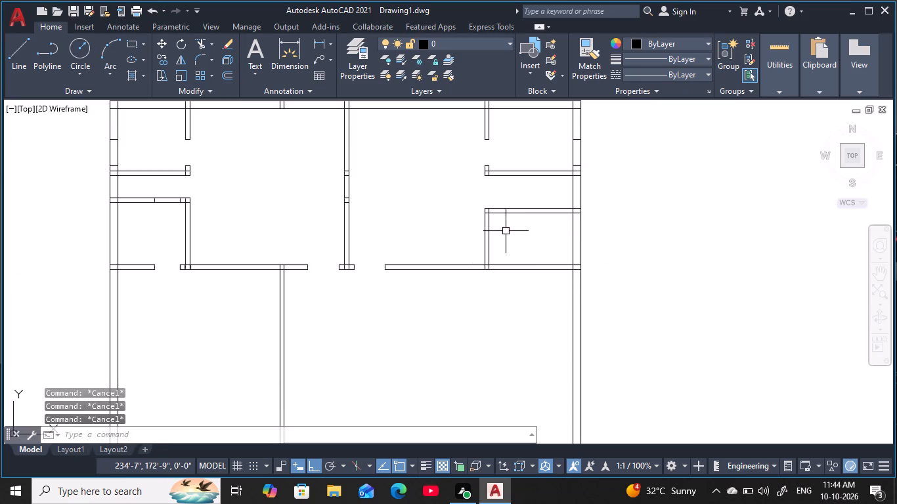
key("9")
key("space")
left_click(511, 213)
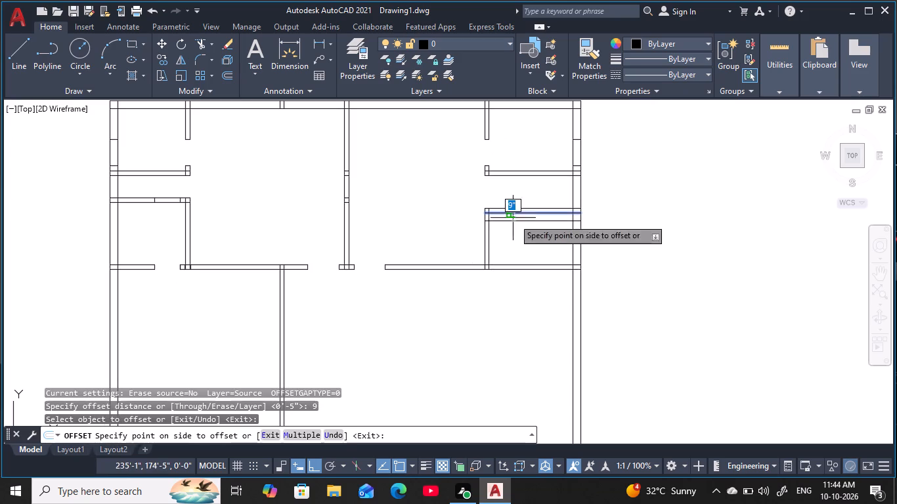
key("space")
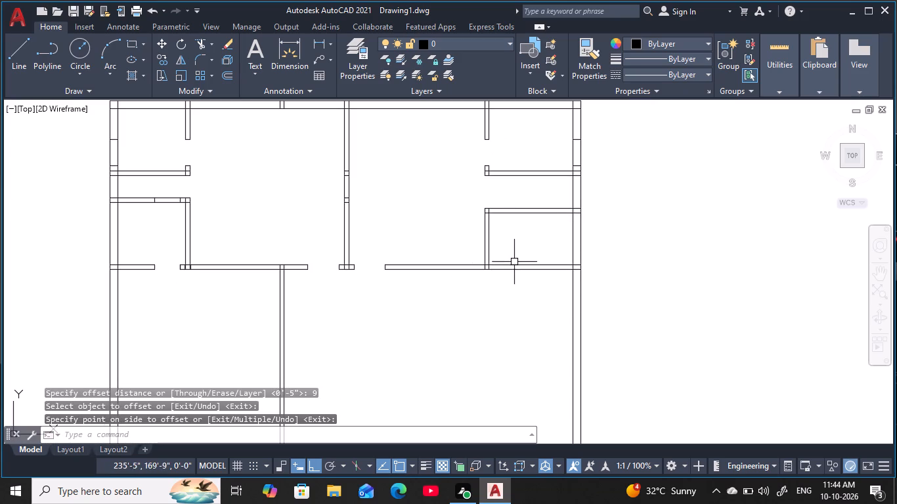
key("space")
key("space")
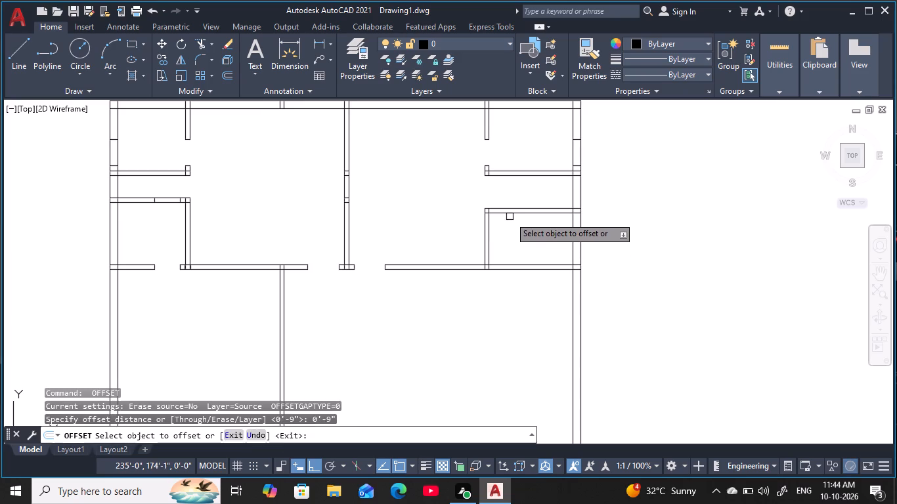
left_click(508, 215)
left_click(514, 248)
left_click(519, 264)
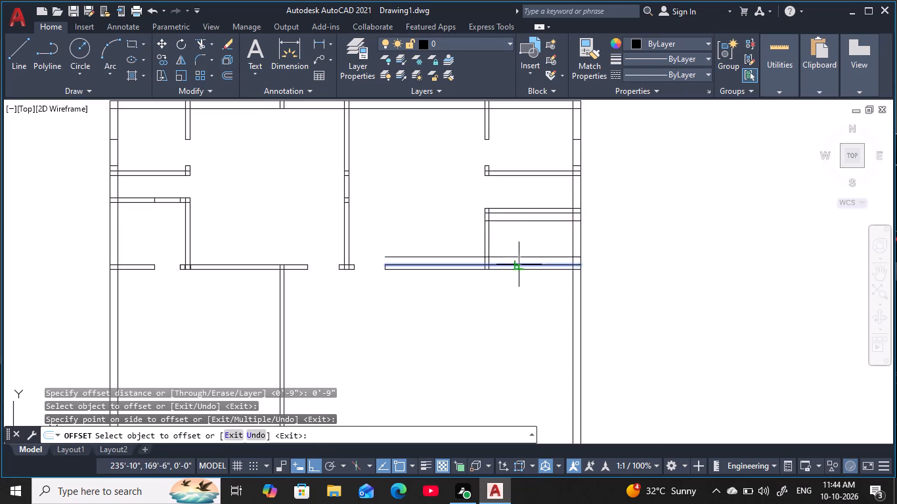
left_click(520, 237)
key("Escape")
key("Escape")
key("Escape")
key("Escape")
key("Escape")
key("Escape")
Trim the door opening through the small room's left vertical wall and trim away both horizontal marker lines.
type("tr")
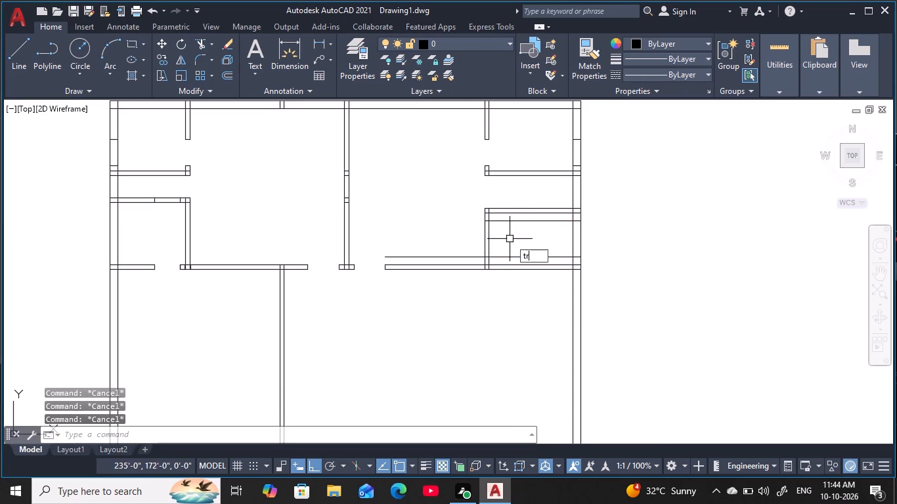
key("space")
left_click(510, 239)
left_click(463, 237)
left_click(508, 257)
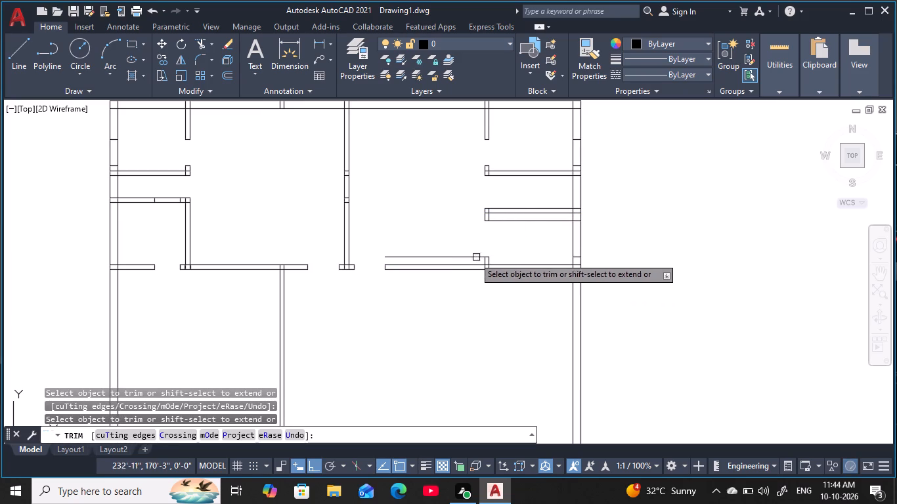
left_click(465, 257)
left_click(508, 224)
scroll(512, 246, "down", 1)
middle_click_drag(514, 247, 515, 247)
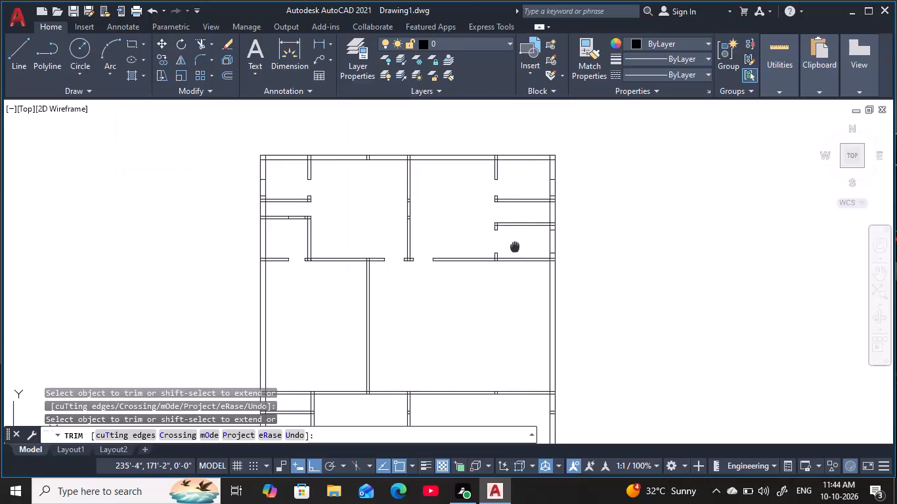
middle_click_drag(515, 247, 540, 241)
scroll(539, 240, "up", 2)
middle_click(538, 238)
key("Escape")
key("Escape")
key("Escape")
scroll(521, 247, "down", 1)
middle_click(521, 247)
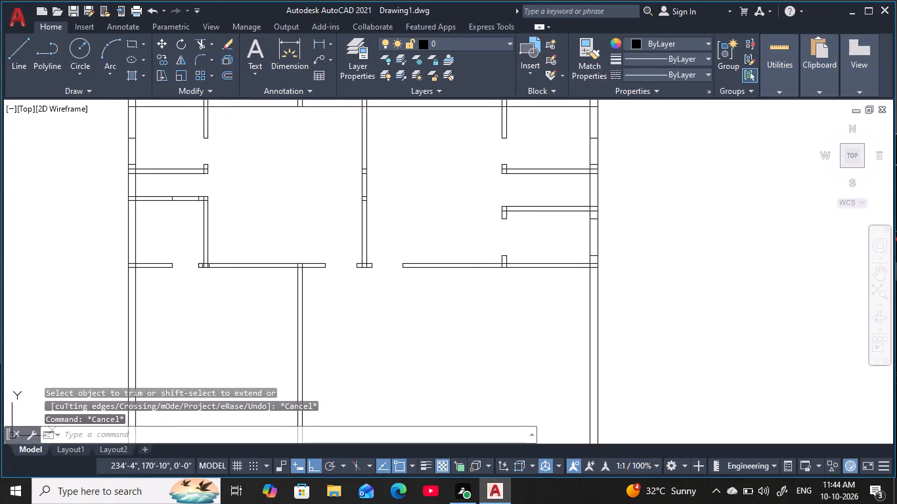
key("Escape")
key("Escape")
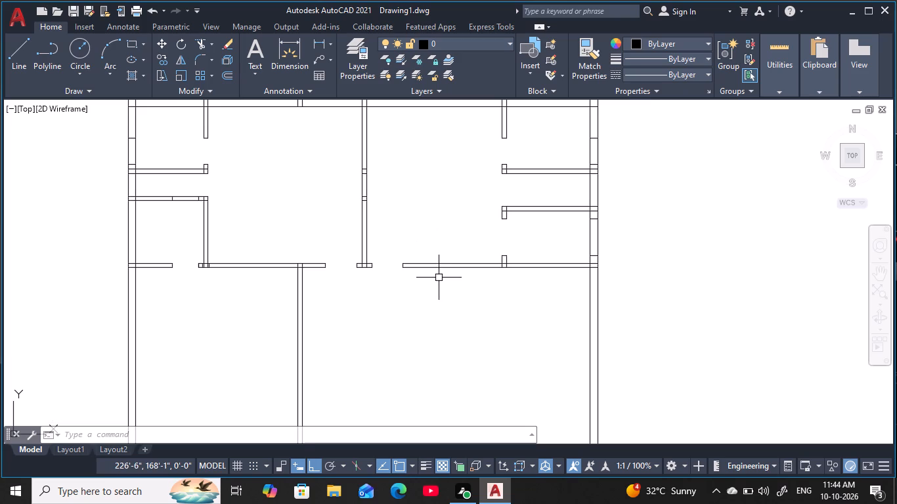
Offset the upper line of the horizontal wall below the two large middle rooms 6" upward.
middle_click_drag(454, 334, 473, 226)
scroll(470, 228, "down", 1)
middle_click_drag(460, 241, 466, 241)
key("Escape")
key("Escape")
key("Escape")
key("Escape")
key("Escape")
key("Escape")
key("Escape")
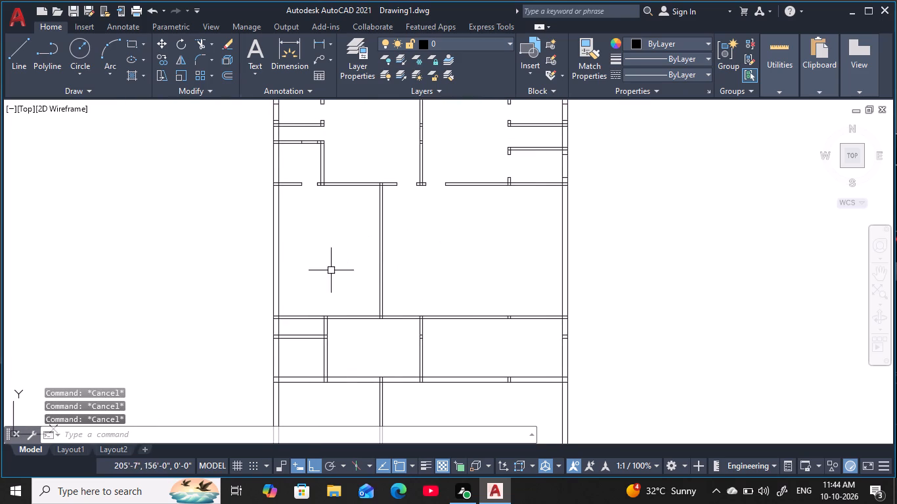
key("Escape")
key("Escape")
key("Escape")
key("Escape")
key("Escape")
key("Escape")
key("Escape")
key("Escape")
key("Escape")
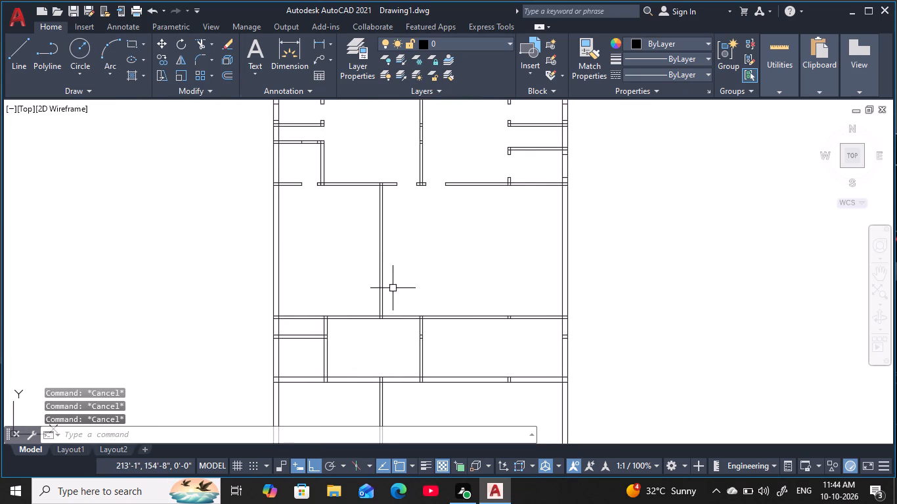
middle_click_drag(418, 293, 427, 265)
key("Escape")
key("o")
key("space")
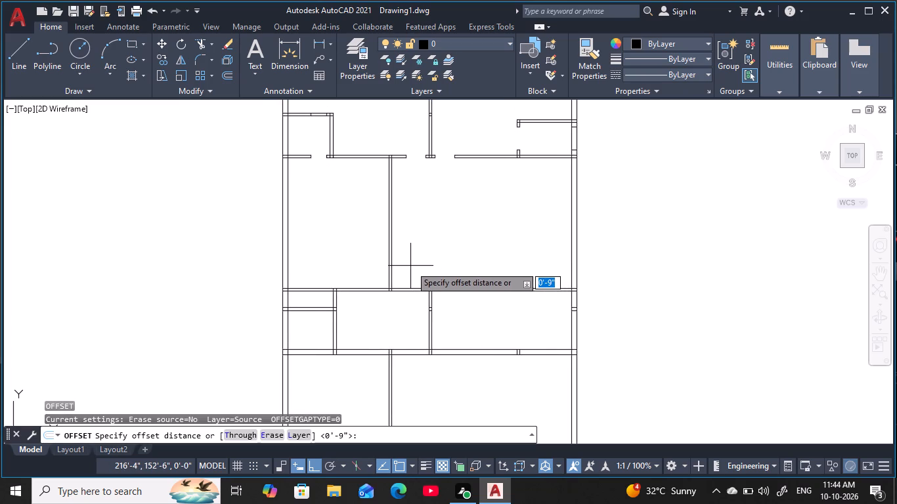
type("6")
key("space")
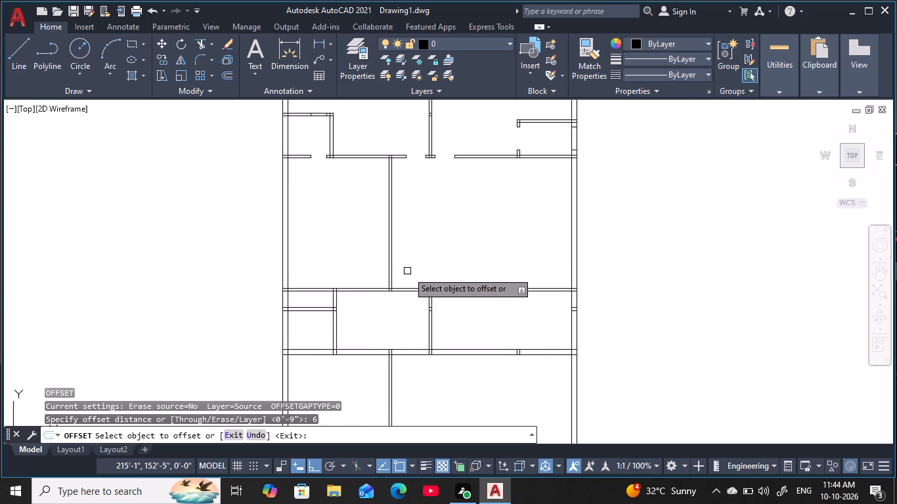
scroll(397, 287, "up", 2)
left_click(400, 293)
left_click(427, 231)
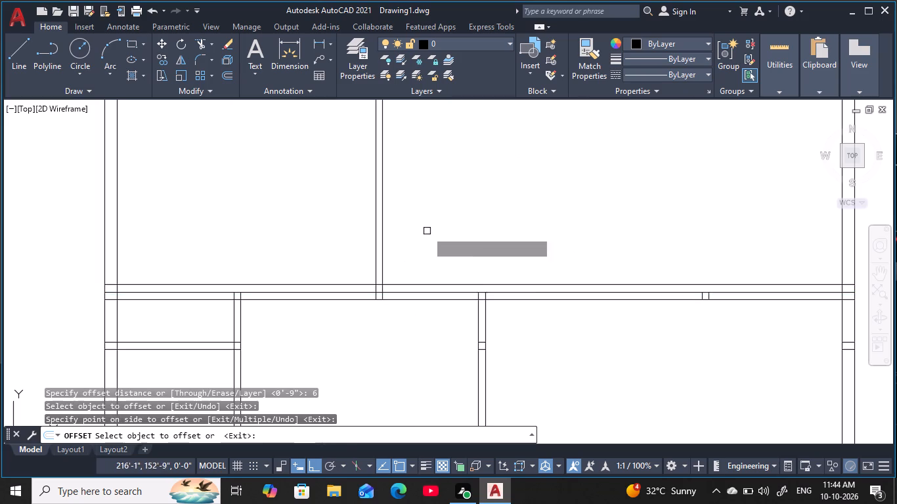
key("space")
Offset the new horizontal marker line 3' upward to mark the door's upper edge in the middle dividing wall.
key("3")
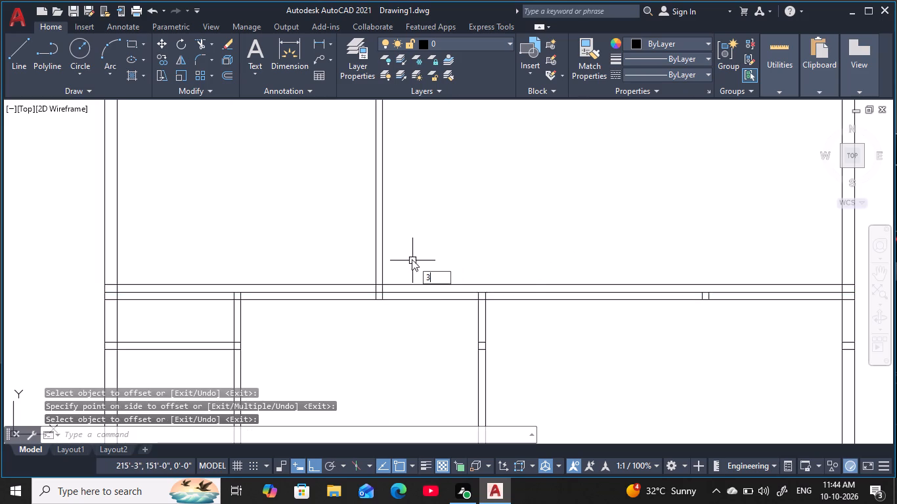
key("apostrophe")
key("space")
key("Escape")
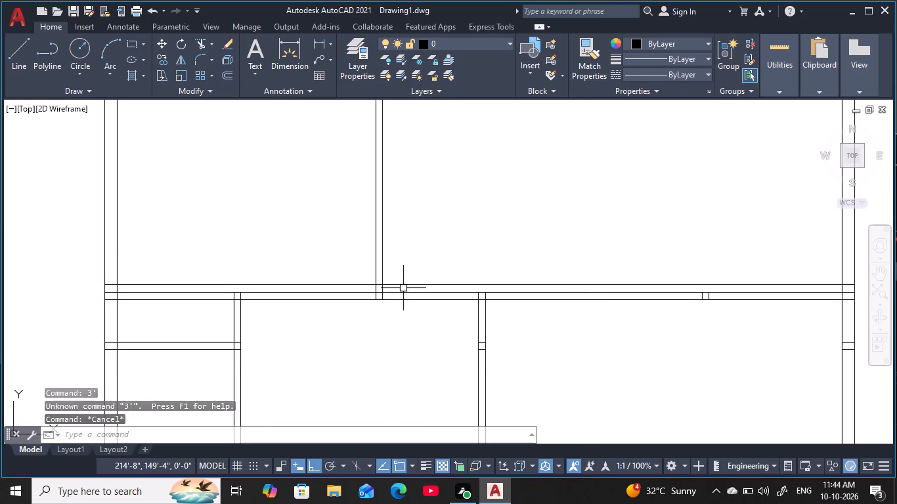
key("Escape")
key("Escape")
key("Escape")
key("Escape")
key("Escape")
key("Escape")
key("Escape")
key("Escape")
key("Escape")
key("Escape")
key("Escape")
key("Escape")
key("Escape")
key("Escape")
key("Escape")
key("o")
key("space")
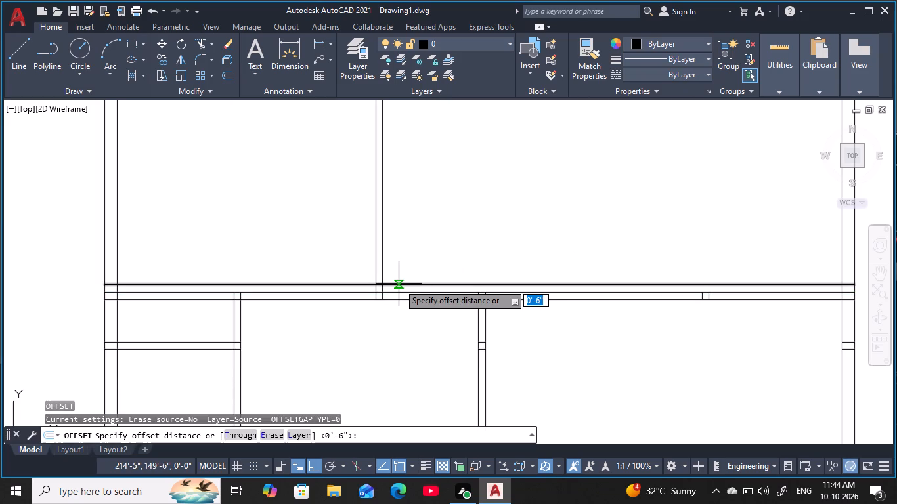
type("3'")
key("space")
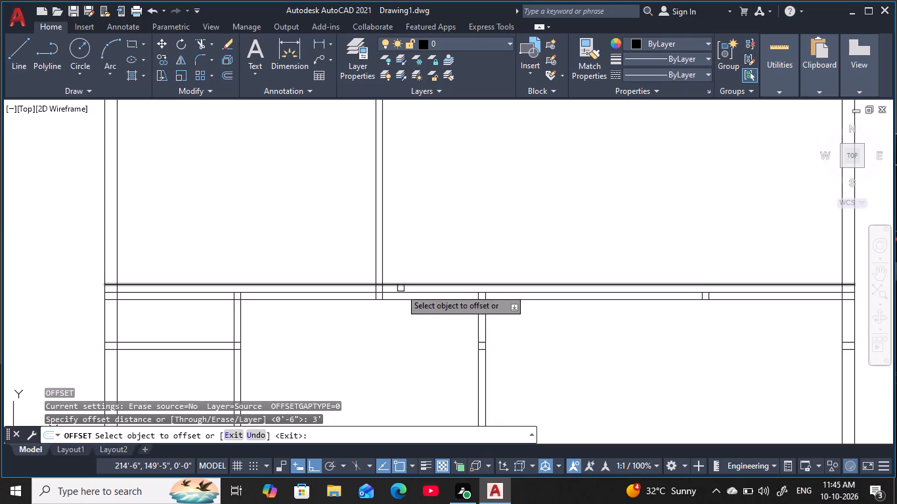
left_click(403, 284)
left_click(433, 180)
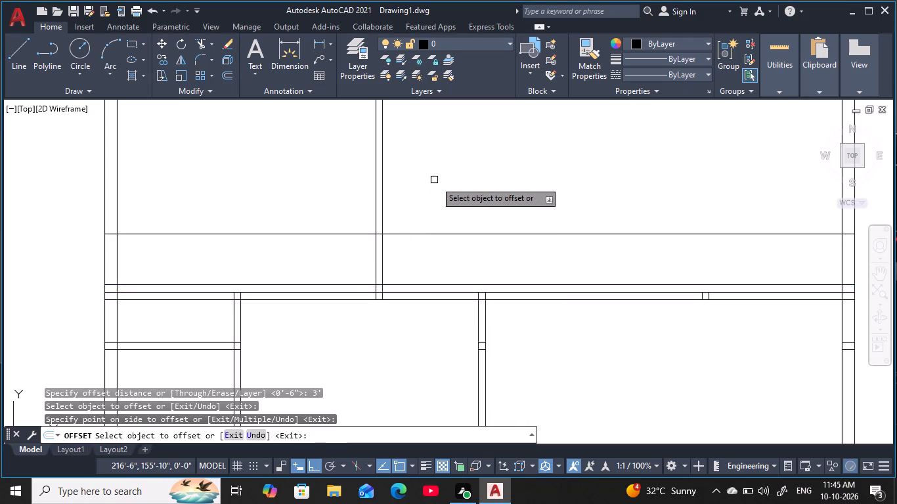
key("Escape")
key("Escape")
key("Escape")
key("Escape")
key("Escape")
key("Escape")
Trim the door opening through the middle dividing wall and trim away both horizontal marker lines inside the rooms.
key("t")
key("r")
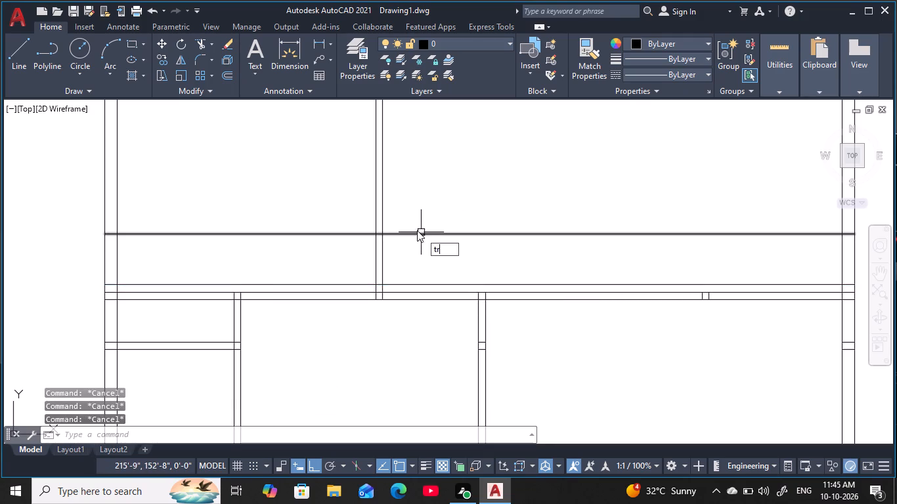
key("space")
left_click(413, 231)
left_click(412, 262)
left_click(354, 260)
left_click(354, 209)
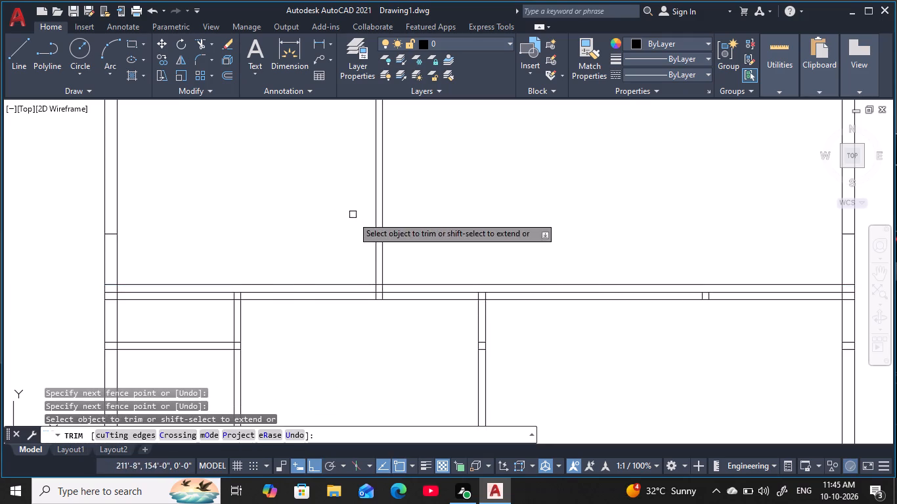
left_click(344, 247)
left_click(410, 256)
left_click(408, 283)
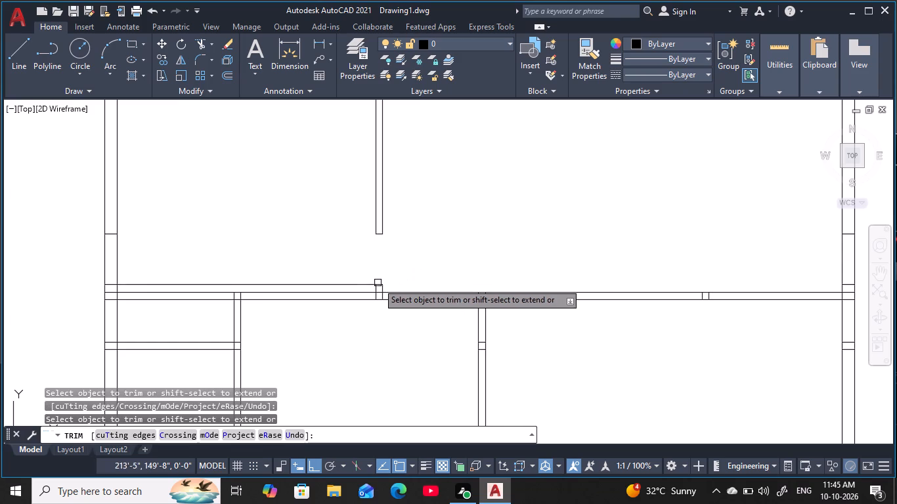
left_click(357, 284)
scroll(470, 268, "down", 1)
middle_click_drag(470, 264, 450, 241)
key("Escape")
key("Escape")
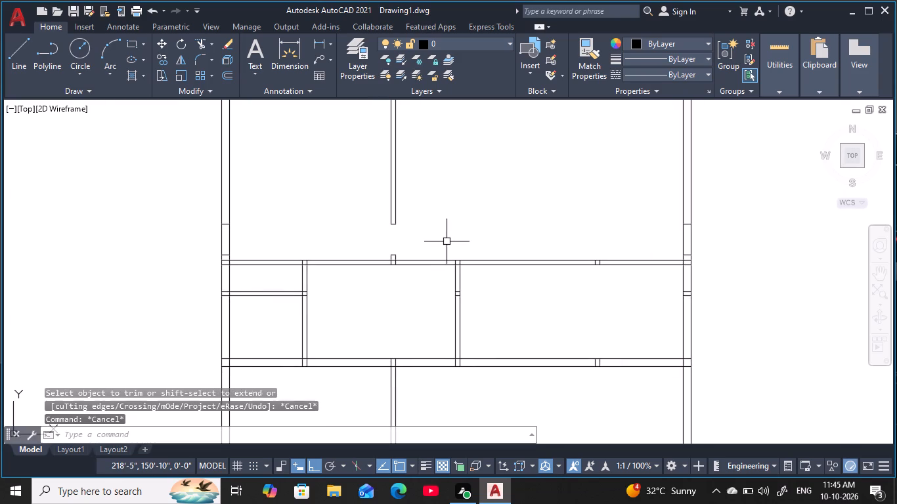
key("Escape")
key("Escape")
key("Escape")
key("Escape")
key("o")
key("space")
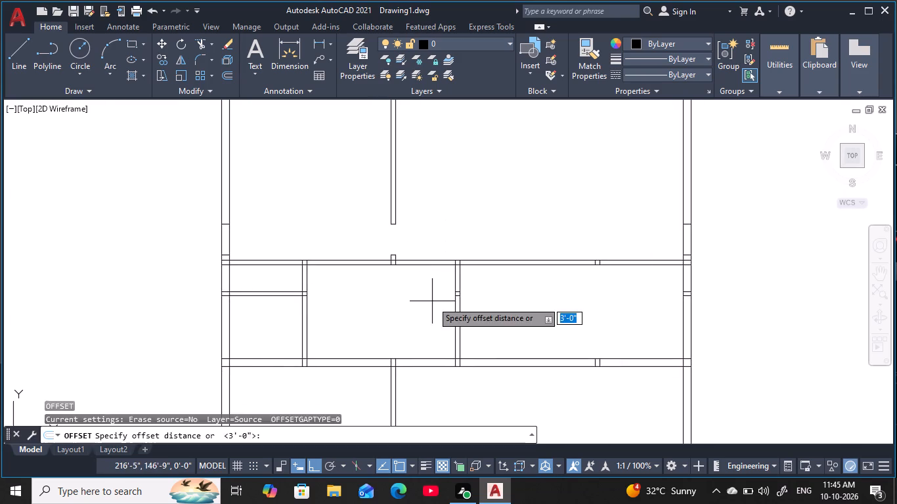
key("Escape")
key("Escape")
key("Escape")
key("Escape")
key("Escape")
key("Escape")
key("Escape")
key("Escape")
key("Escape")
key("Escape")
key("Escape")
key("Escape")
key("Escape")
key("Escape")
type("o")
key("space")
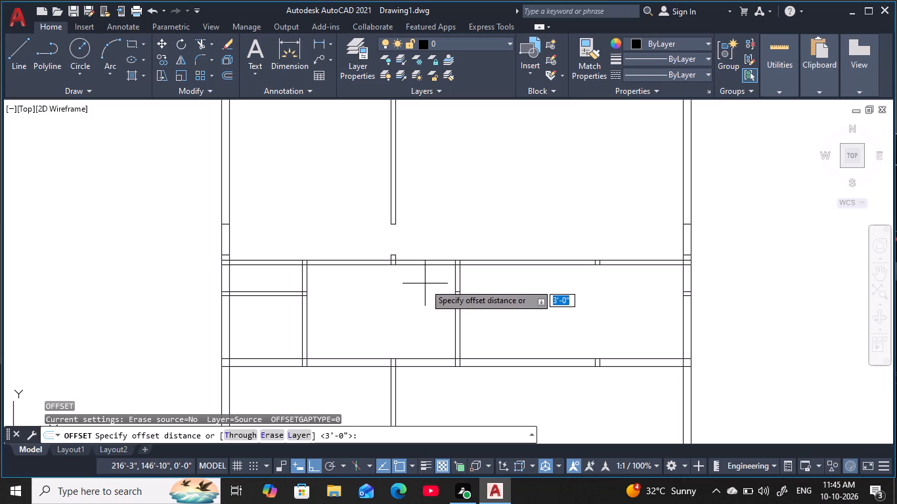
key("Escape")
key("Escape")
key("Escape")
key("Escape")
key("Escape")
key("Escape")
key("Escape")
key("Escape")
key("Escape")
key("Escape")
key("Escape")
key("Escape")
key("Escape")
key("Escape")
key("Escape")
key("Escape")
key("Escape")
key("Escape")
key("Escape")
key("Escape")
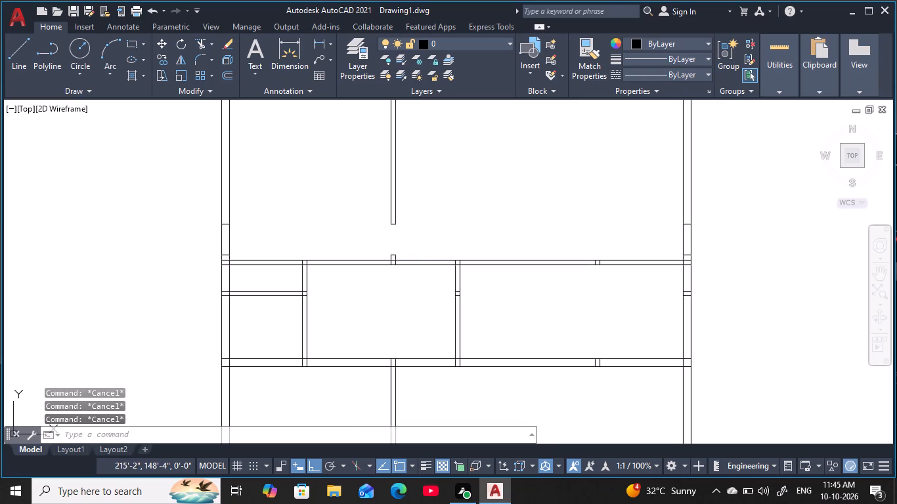
Offset the left line of the vertical wall below the large middle rooms 6" to the left.
key("o")
key("space")
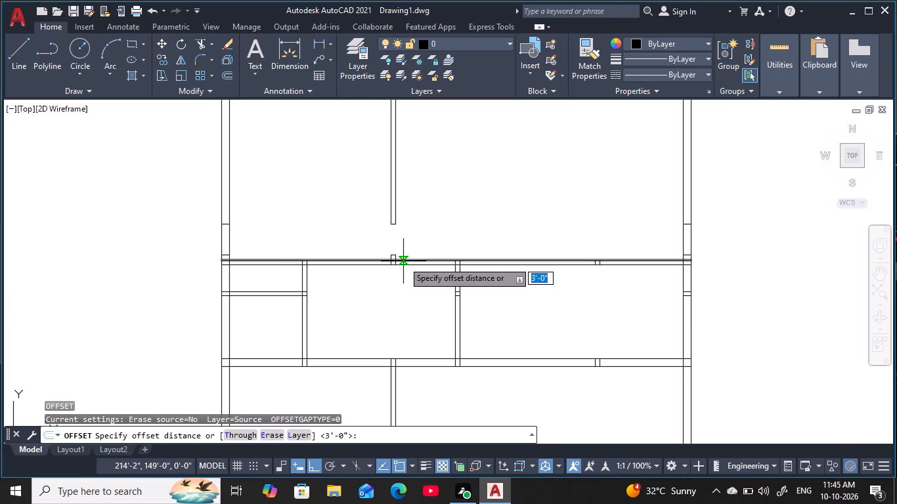
key("6")
key("space")
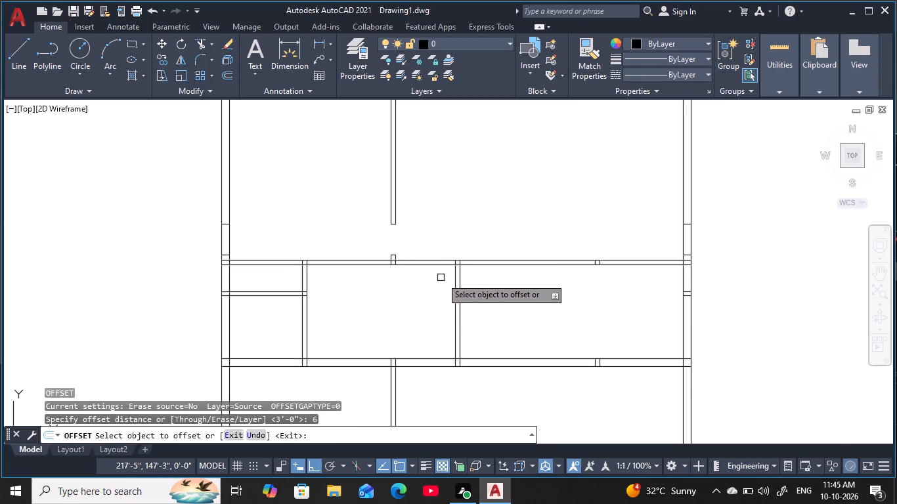
left_click(452, 278)
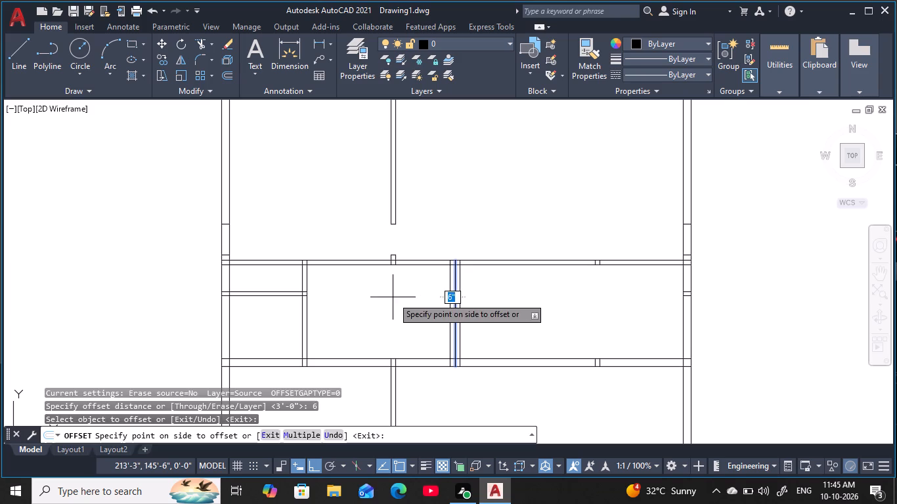
left_click(393, 298)
key("Escape")
key("Escape")
key("Escape")
key("Escape")
key("Escape")
key("Escape")
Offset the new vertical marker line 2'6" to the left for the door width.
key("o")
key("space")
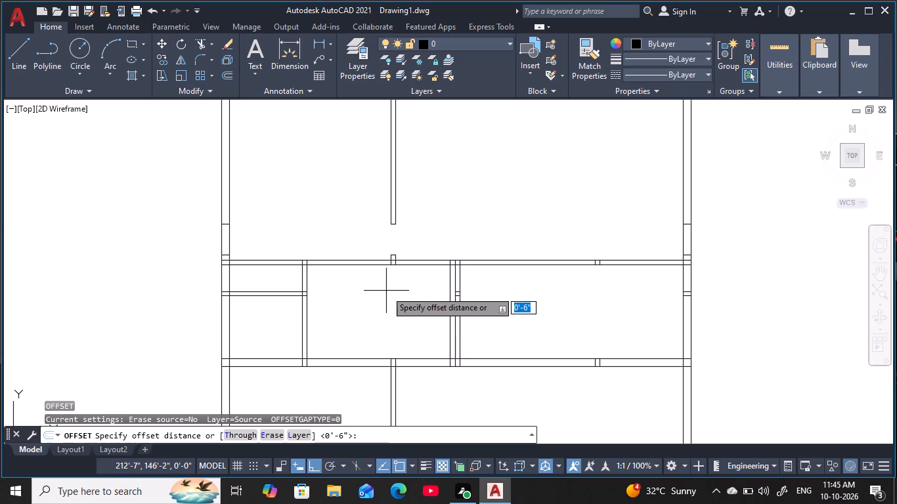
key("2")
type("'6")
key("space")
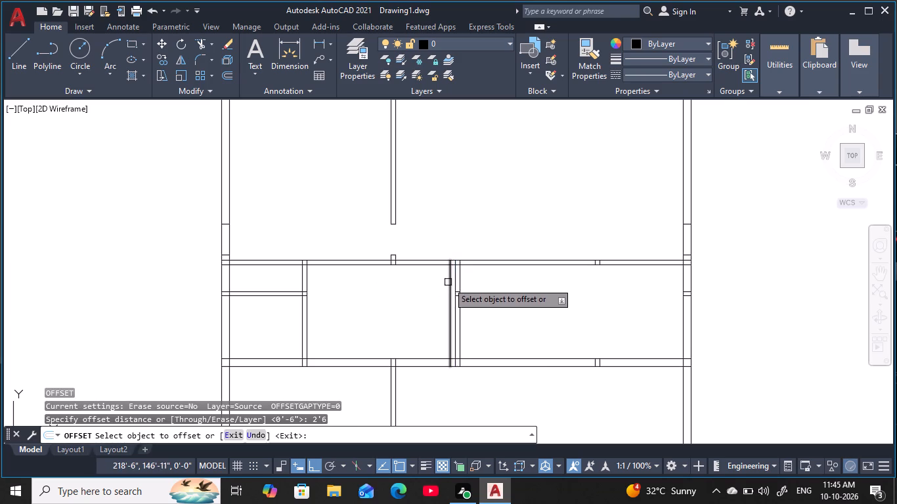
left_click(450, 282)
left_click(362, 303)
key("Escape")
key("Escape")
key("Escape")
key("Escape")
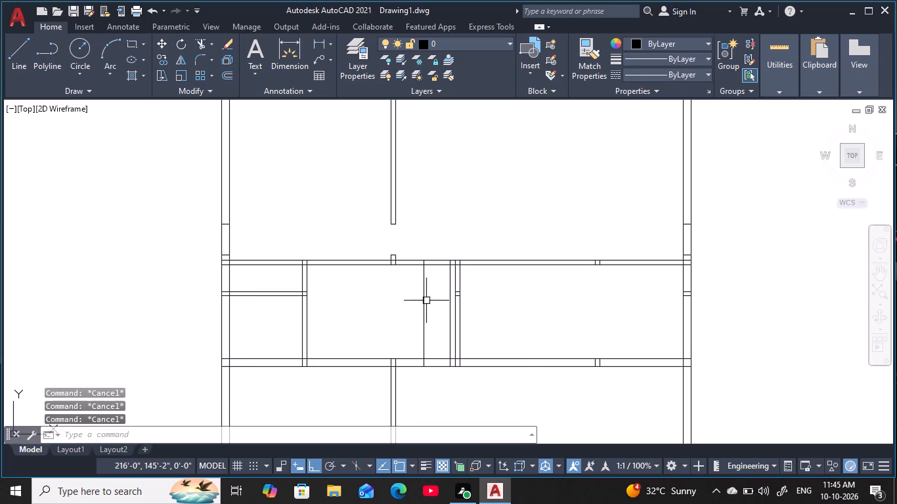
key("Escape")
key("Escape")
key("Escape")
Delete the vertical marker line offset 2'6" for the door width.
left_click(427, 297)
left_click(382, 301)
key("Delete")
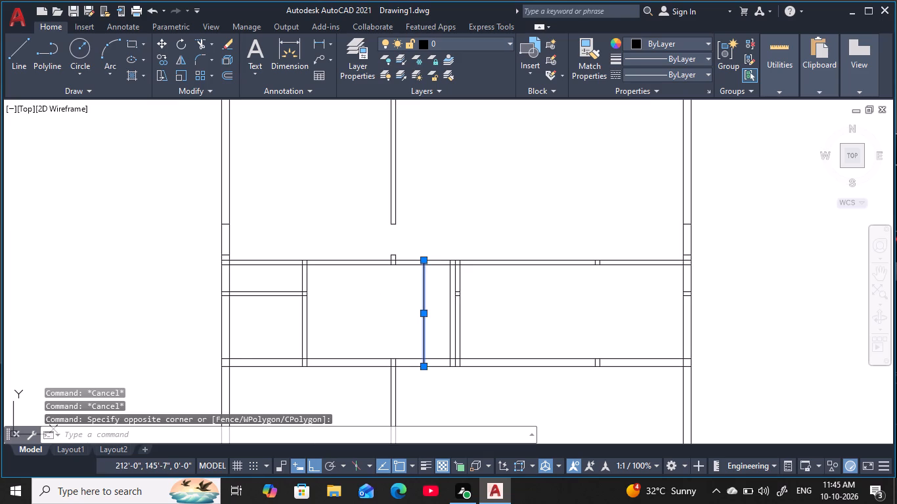
Offset the remaining vertical marker line 3' to the left to mark the door's far edge.
key("o")
key("space")
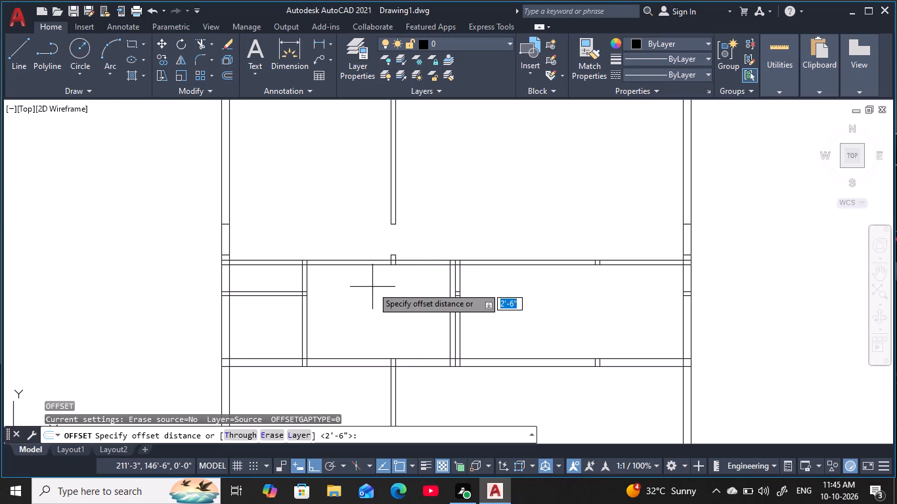
key("3")
key("apostrophe")
key("space")
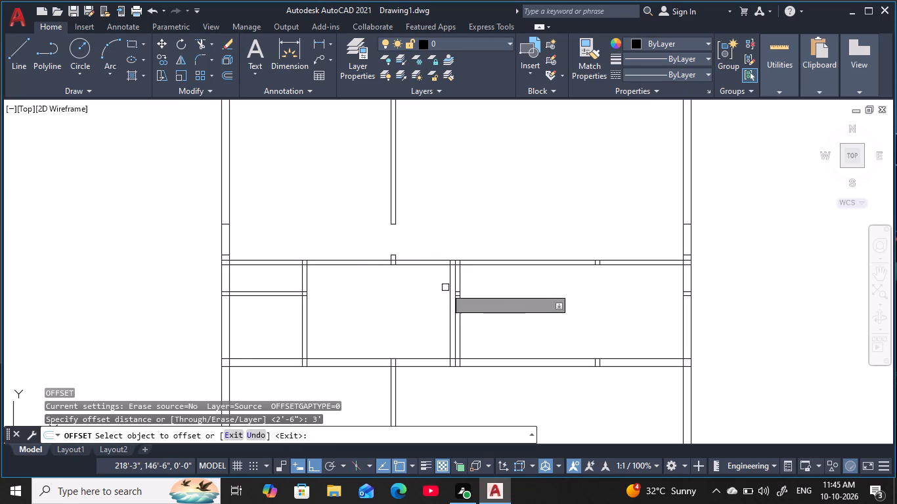
left_click(448, 287)
left_click(361, 295)
key("Escape")
key("Escape")
key("Escape")
key("Escape")
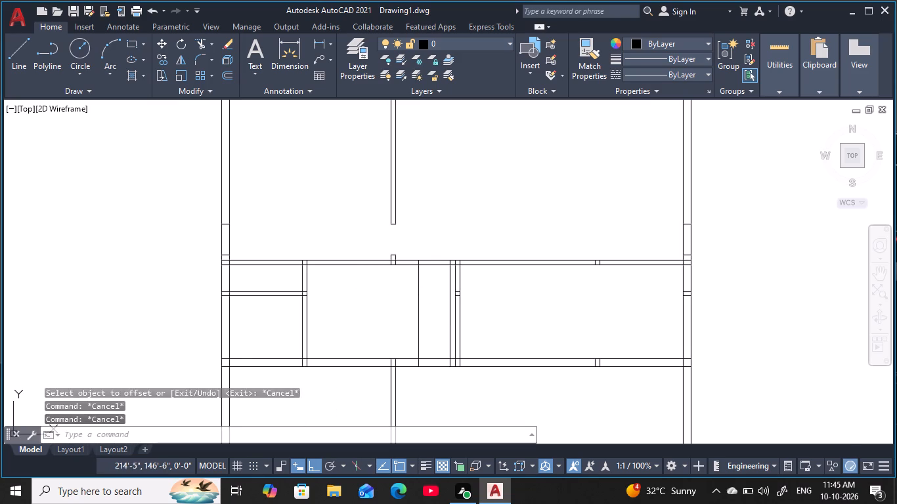
key("Escape")
Trim away both vertical marker lines inside the room and trim the door opening through the horizontal wall above it.
scroll(422, 277, "up", 1)
key("Escape")
key("Escape")
key("Escape")
key("t")
key("r")
key("space")
left_click(427, 291)
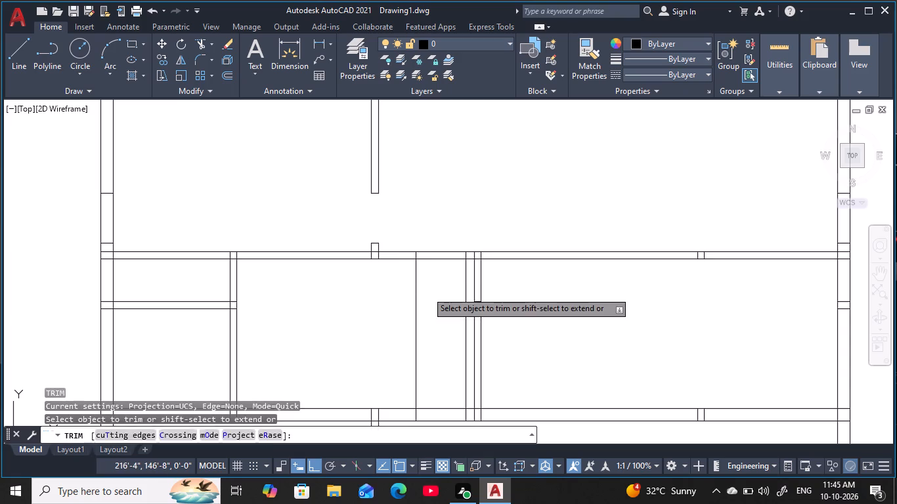
left_click(404, 301)
left_click(466, 293)
left_click(447, 290)
left_click(446, 229)
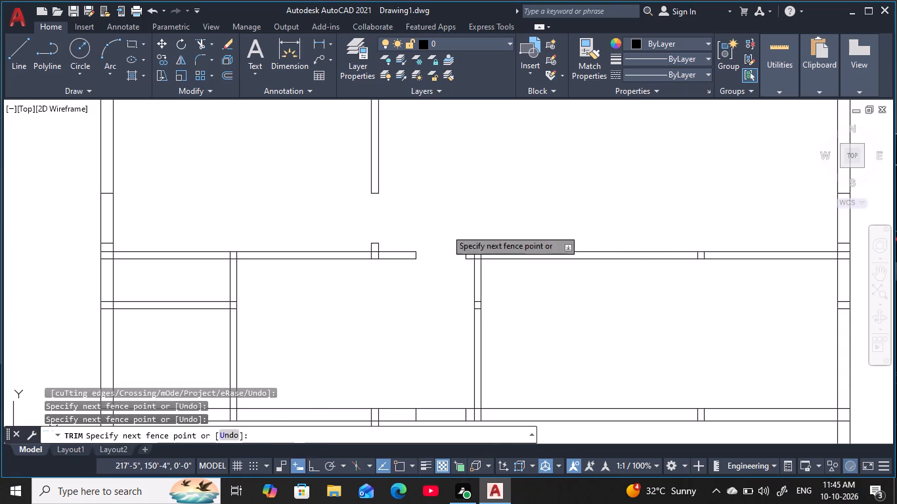
scroll(489, 226, "down", 1)
middle_click_drag(492, 224, 421, 228)
key("Escape")
key("Escape")
key("Escape")
key("Escape")
key("Escape")
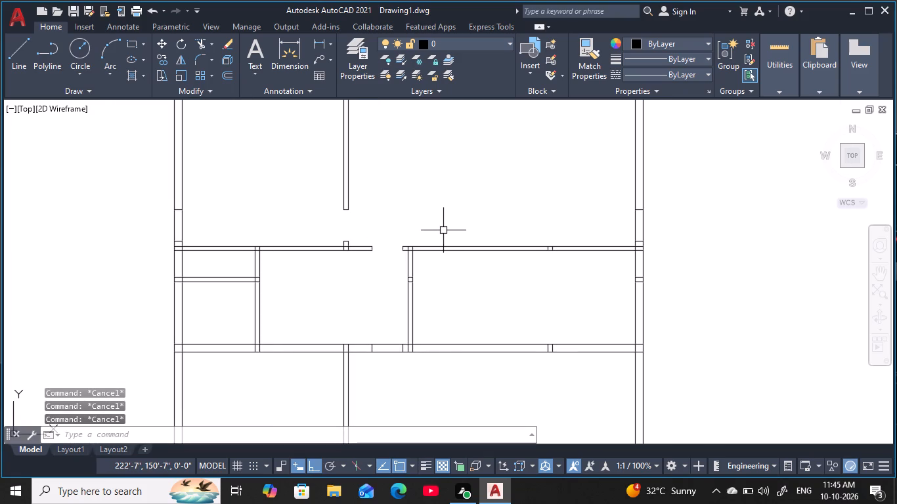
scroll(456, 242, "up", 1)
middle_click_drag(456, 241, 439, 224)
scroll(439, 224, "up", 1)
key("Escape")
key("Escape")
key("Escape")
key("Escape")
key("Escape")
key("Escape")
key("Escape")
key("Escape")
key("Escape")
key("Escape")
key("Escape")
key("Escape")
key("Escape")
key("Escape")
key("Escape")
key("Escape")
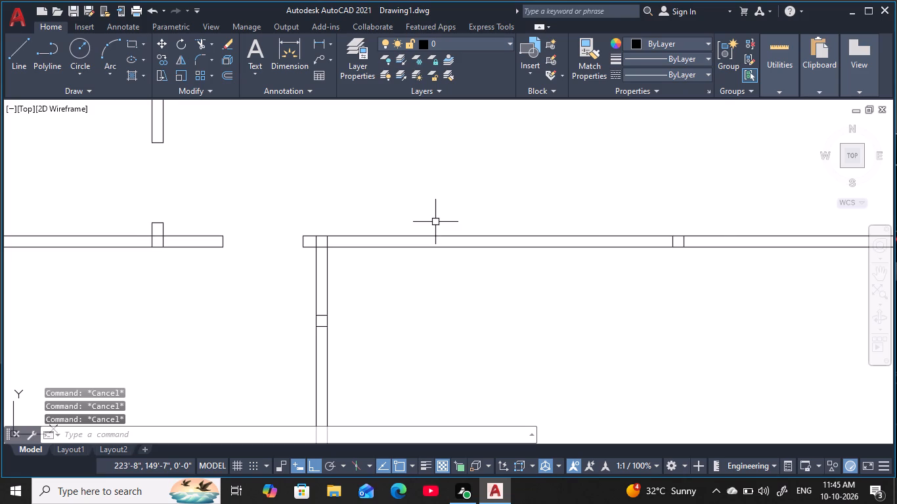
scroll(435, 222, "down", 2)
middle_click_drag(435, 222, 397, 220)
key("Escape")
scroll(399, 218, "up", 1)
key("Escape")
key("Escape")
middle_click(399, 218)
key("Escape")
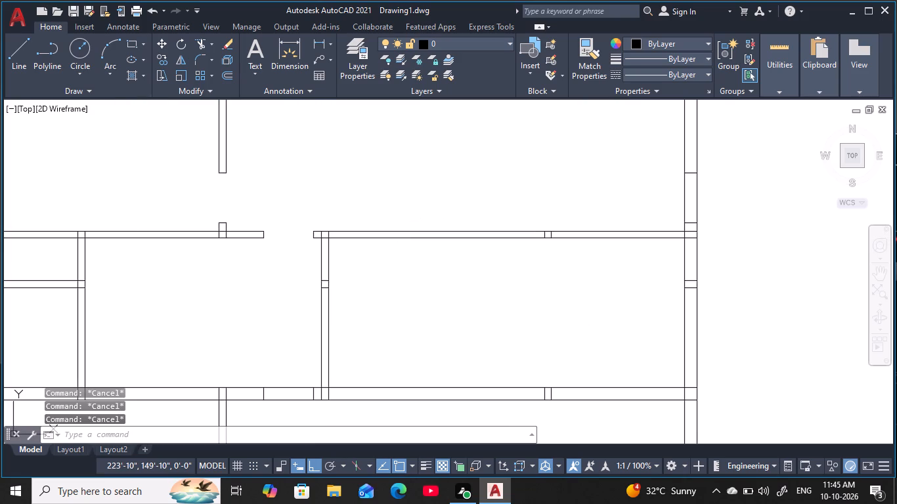
Offset the right face of the vertical internal wall beside the new door opening 9" to the right.
scroll(400, 218, "up", 1)
key("Escape")
key("Escape")
key("Escape")
type("o")
key("space")
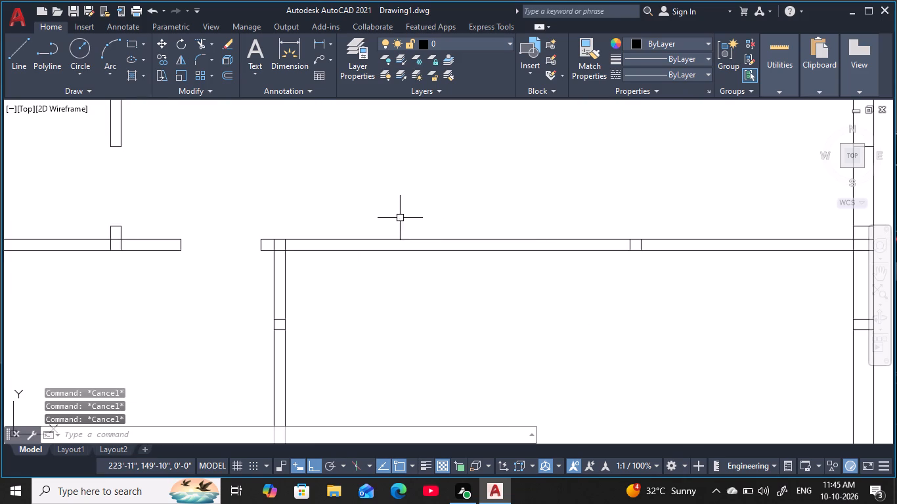
type("9")
key("space")
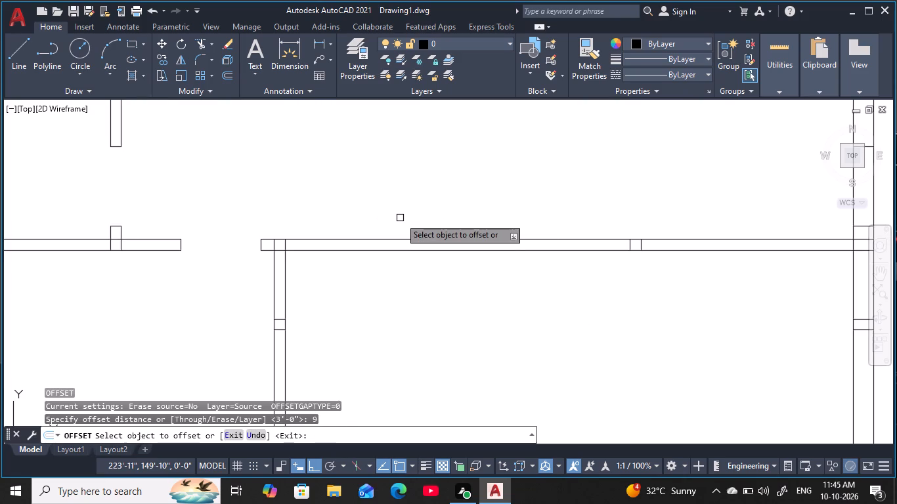
left_click(286, 282)
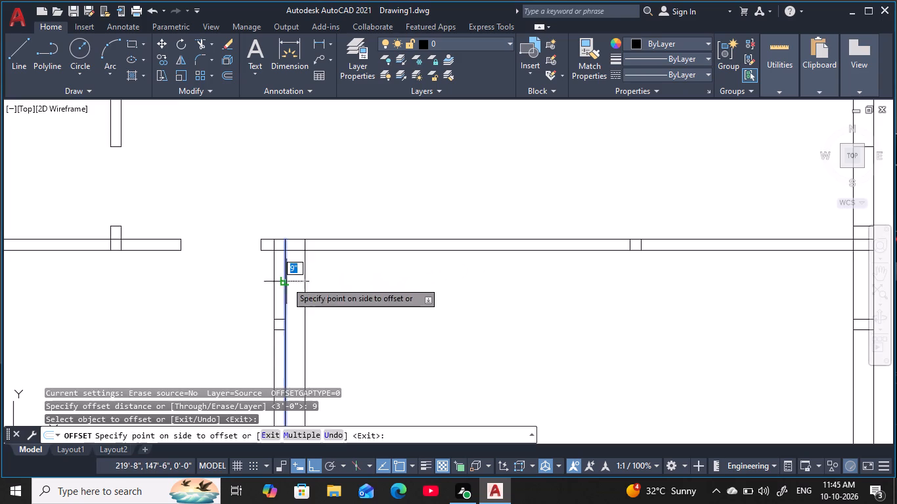
left_click(451, 280)
key("Escape")
key("Escape")
key("Escape")
key("Escape")
key("Escape")
Offset the new 9" marker line 3'6" to the right to mark the opening's far edge.
key("o")
key("space")
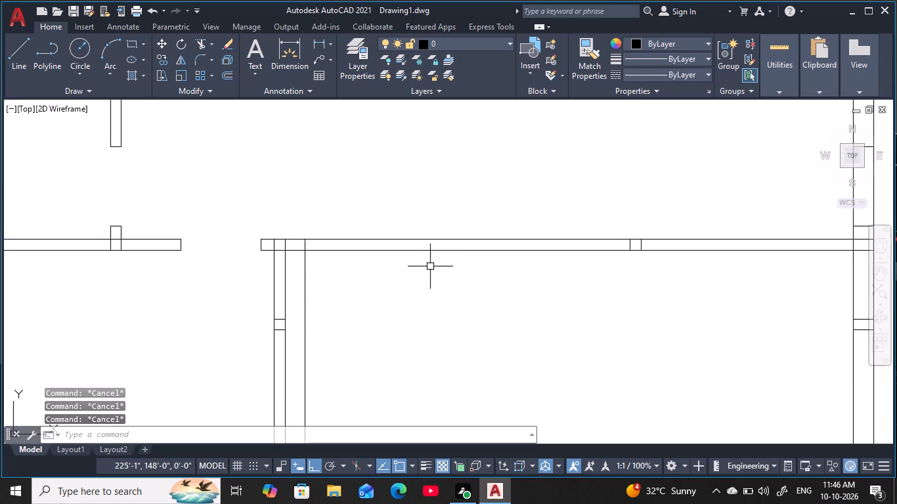
key("3")
key("apostrophe")
key("6")
key("space")
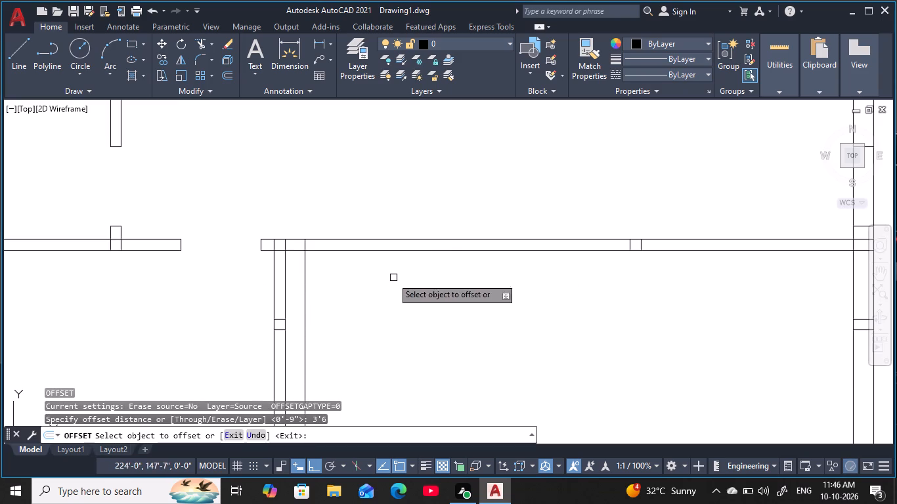
left_click(305, 295)
left_click(485, 284)
key("Escape")
key("Escape")
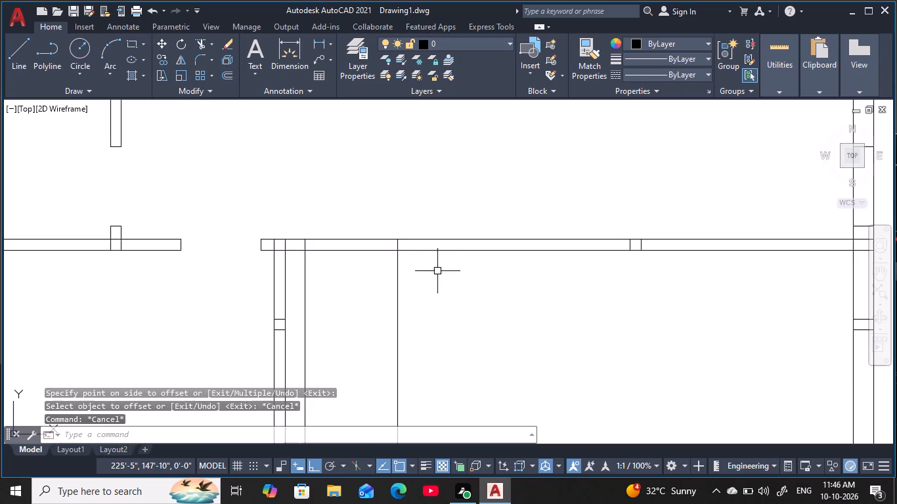
key("Escape")
key("Escape")
key("Escape")
Trim the opening through the room's upper horizontal wall and trim away both vertical marker lines inside the room.
type("tr")
key("space")
left_click(373, 277)
left_click(361, 204)
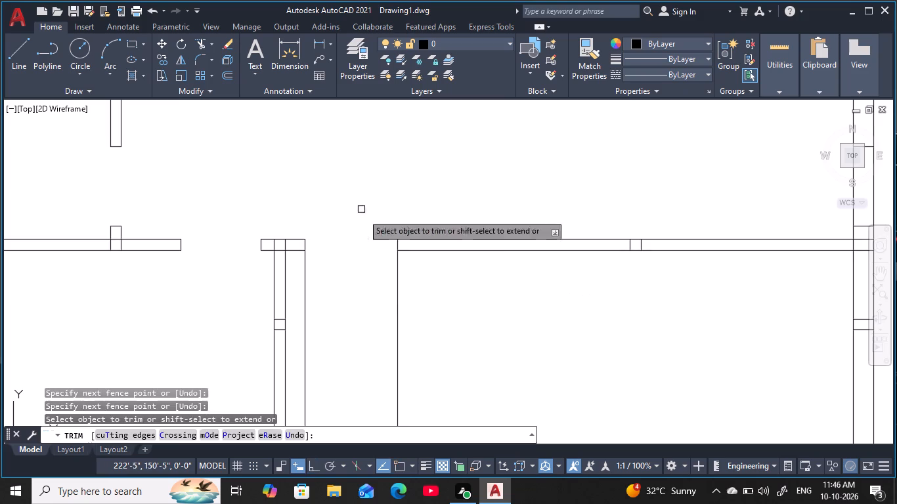
left_click(427, 327)
left_click(389, 333)
left_click(307, 323)
scroll(420, 334, "down", 2)
middle_click_drag(422, 333, 420, 323)
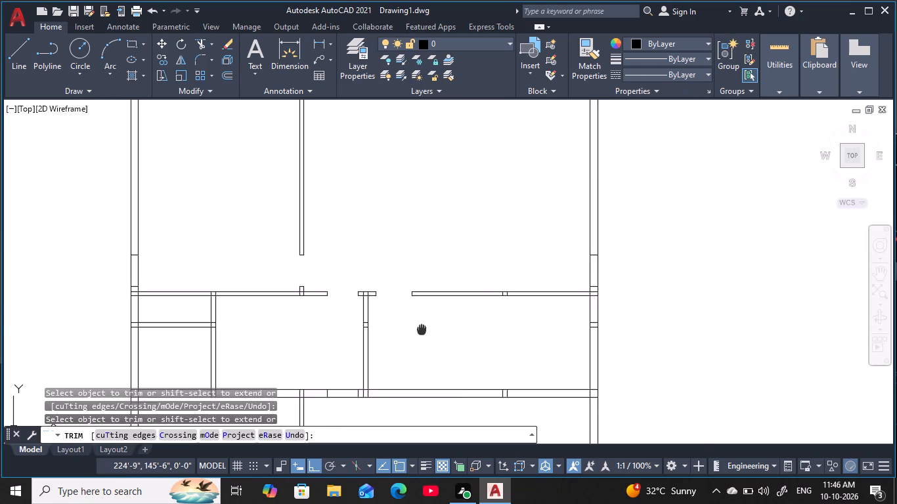
middle_click_drag(420, 323, 405, 245)
key("Escape")
key("Escape")
key("Escape")
Offset the right face of the same vertical internal wall 9" to the right for an opening in the lower wall.
scroll(380, 238, "up", 2)
key("Escape")
key("Escape")
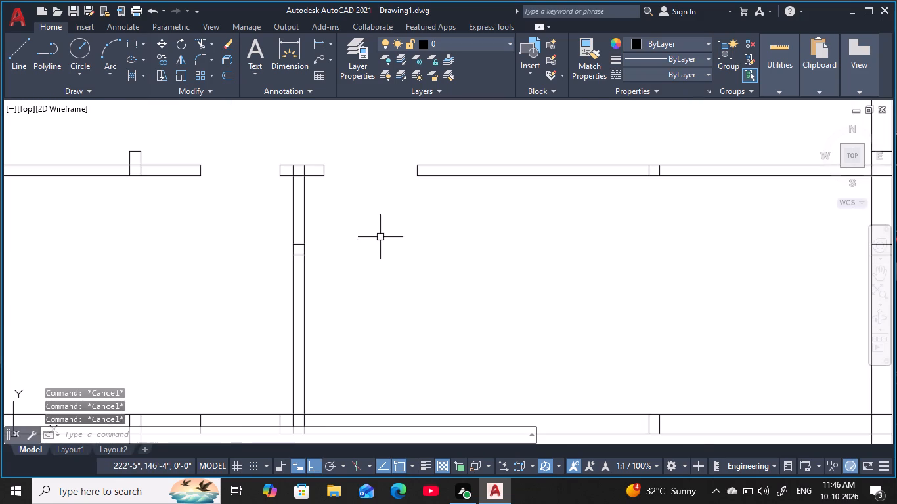
key("Escape")
middle_click_drag(380, 237, 369, 188)
key("Escape")
key("Escape")
key("Escape")
key("Escape")
key("Escape")
type("o 9")
key("space")
left_click(294, 343)
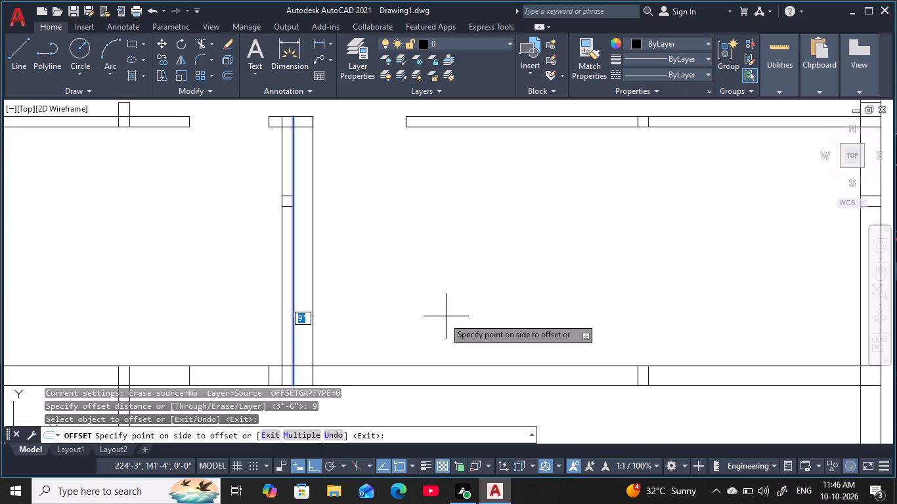
left_click(449, 316)
key("Escape")
key("Escape")
key("Escape")
key("Escape")
key("Escape")
key("Escape")
key("Escape")
key("Escape")
key("Escape")
key("Escape")
key("Escape")
key("Escape")
key("Escape")
key("Escape")
key("Escape")
Offset the new marker line 3'6" to the right to mark the lower opening's far edge.
key("o")
key("space")
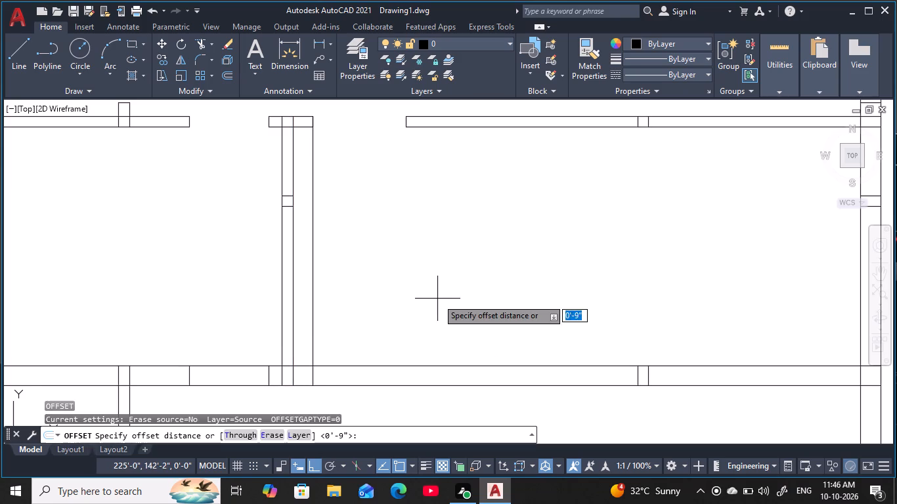
key("3")
type("'6")
key("space")
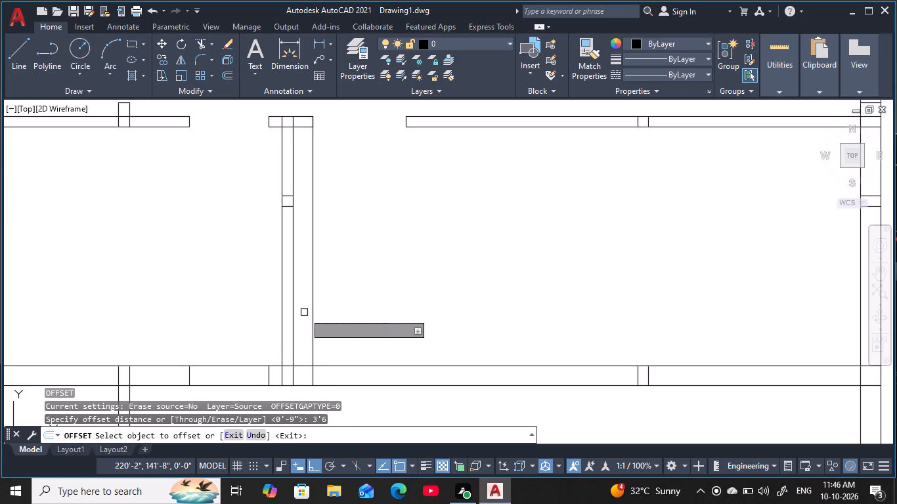
left_click(311, 313)
left_click(430, 314)
key("Escape")
key("Escape")
key("Escape")
key("Escape")
key("Escape")
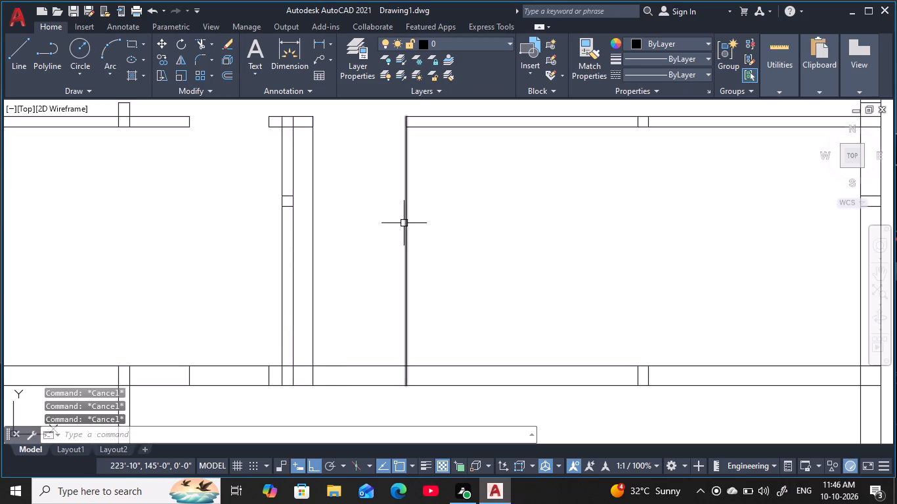
key("Escape")
Trim both marker lines inside the room and trim the opening between them through the thick horizontal wall below.
type("tr")
key("space")
left_click(427, 247)
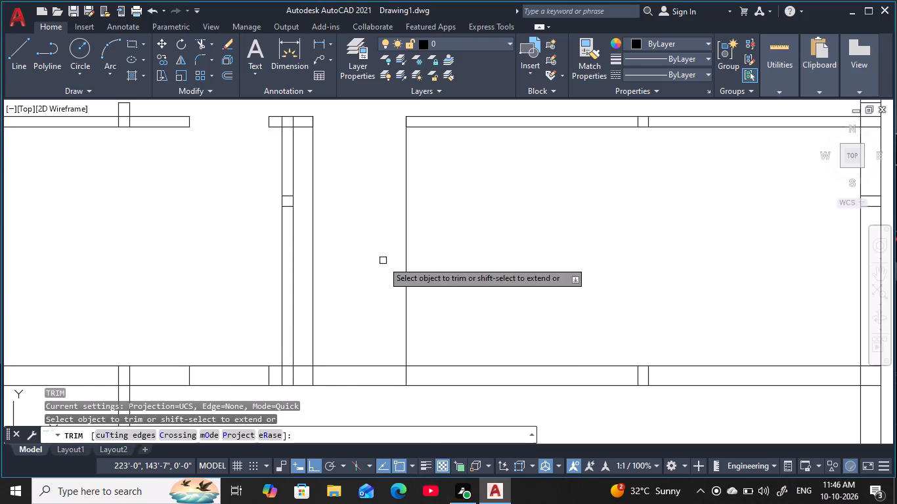
left_click(432, 268)
left_click(307, 285)
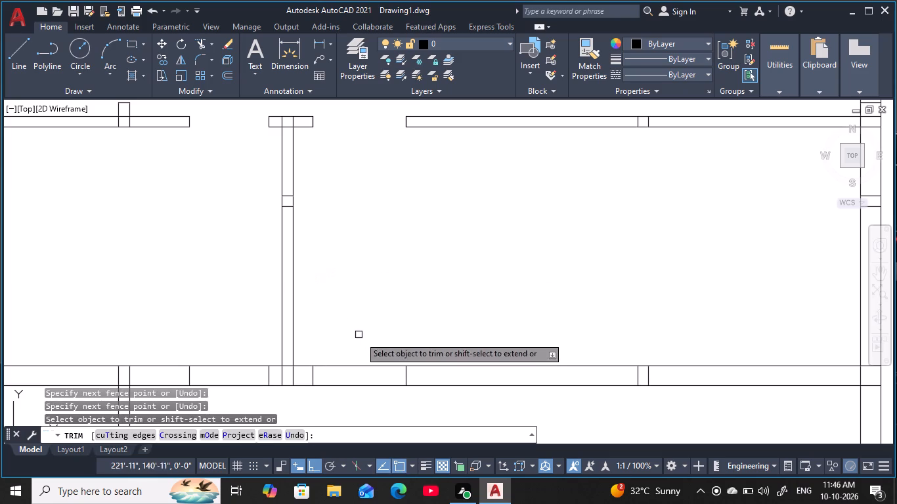
left_click_drag(360, 337, 364, 352)
left_click(375, 398)
middle_click_drag(370, 358, 403, 278)
scroll(403, 277, "down", 1)
middle_click_drag(395, 282, 397, 299)
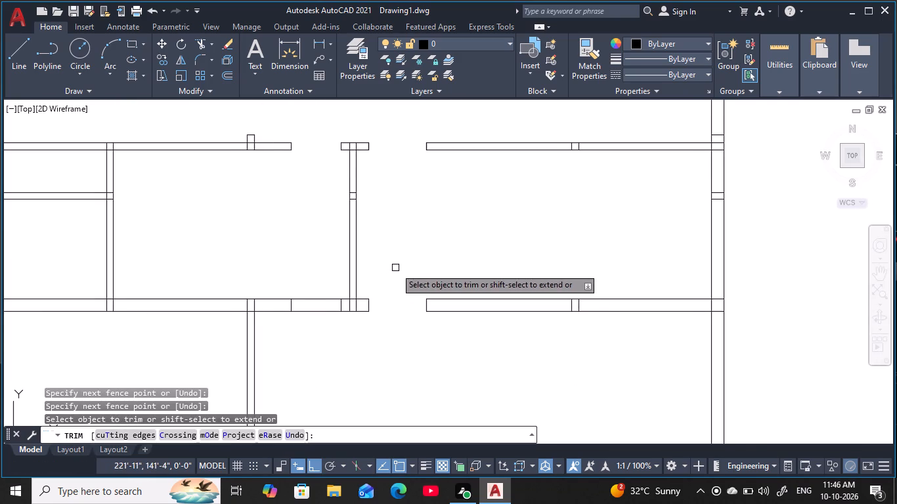
middle_click_drag(387, 257, 503, 255)
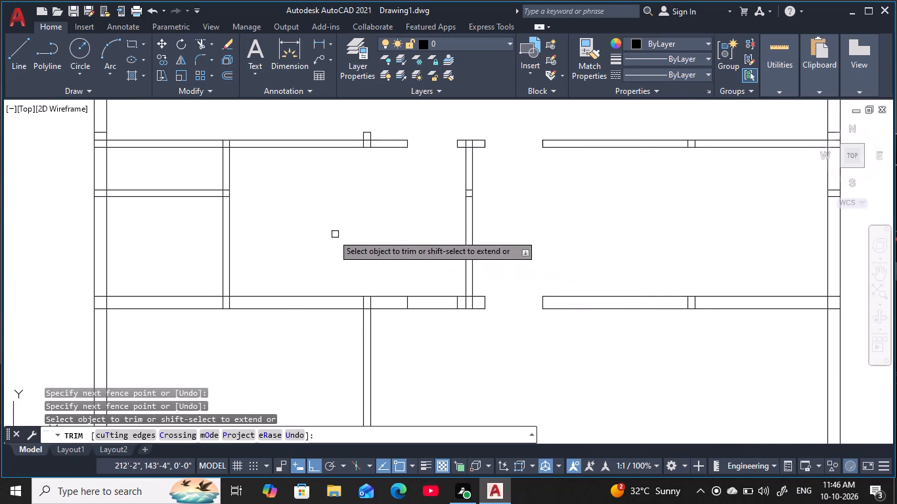
middle_click_drag(345, 264, 380, 143)
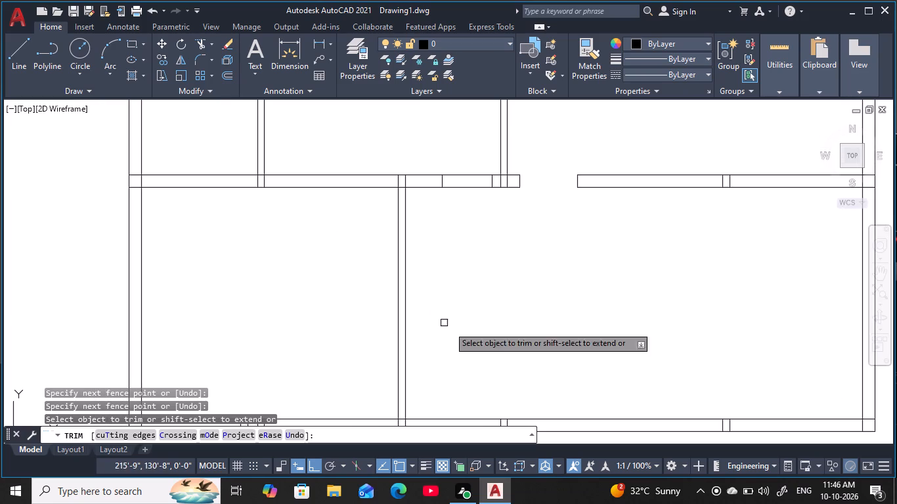
key("Escape")
key("Escape")
key("Escape")
key("Escape")
key("Escape")
key("Escape")
key("Escape")
key("Escape")
key("Escape")
key("Escape")
key("Escape")
key("Escape")
key("Escape")
key("Escape")
key("Escape")
key("Escape")
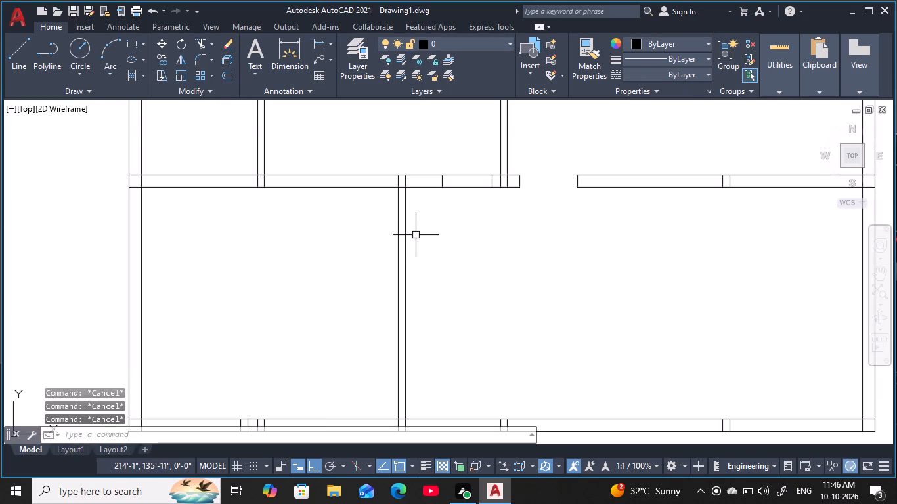
Offset the lower face of the thick horizontal wall 6" downward into the bottom rooms.
key("o")
key("space")
type("6")
key("space")
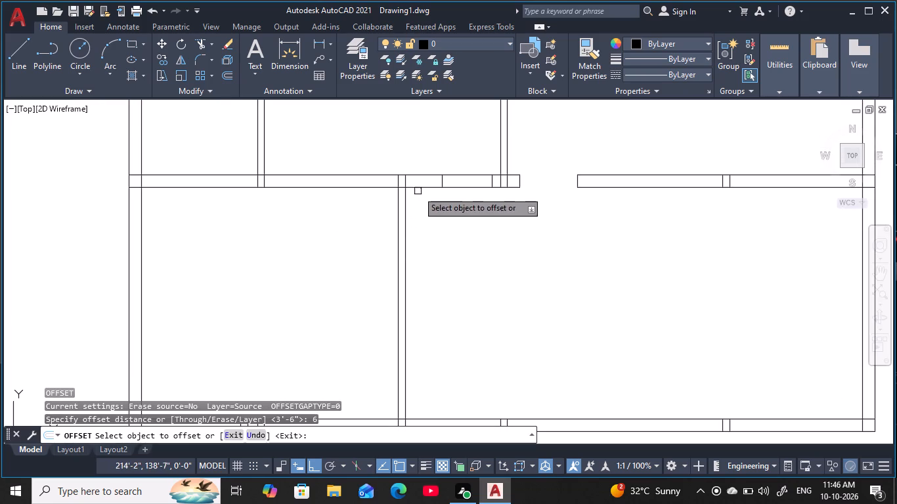
left_click(419, 190)
left_click(439, 306)
key("Escape")
key("Escape")
key("Escape")
key("Escape")
key("Escape")
key("Escape")
key("Escape")
key("Escape")
key("Escape")
key("Escape")
key("Escape")
key("Escape")
key("Escape")
key("Escape")
key("Escape")
key("Escape")
key("Escape")
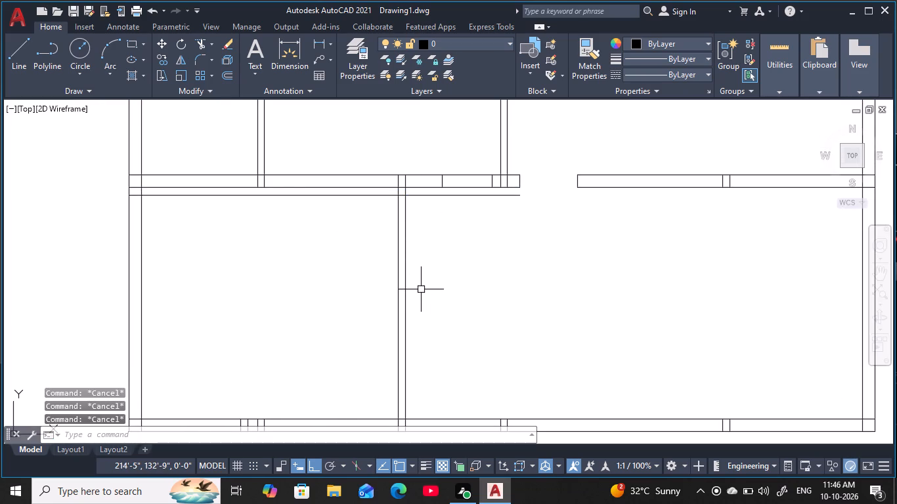
Offset the new horizontal marker line 3' downward to mark the door width in the bottom rooms' dividing wall.
type("o 3'")
key("space")
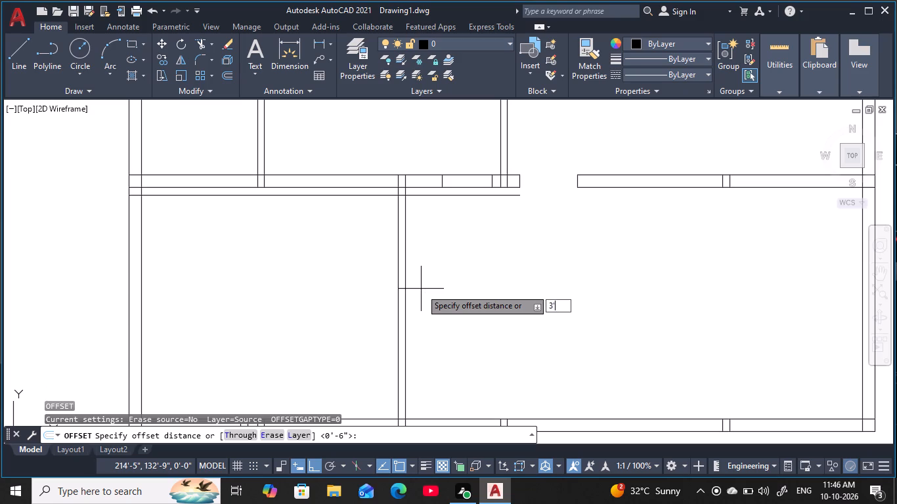
left_click(414, 196)
left_click(445, 352)
key("Escape")
key("Escape")
key("Escape")
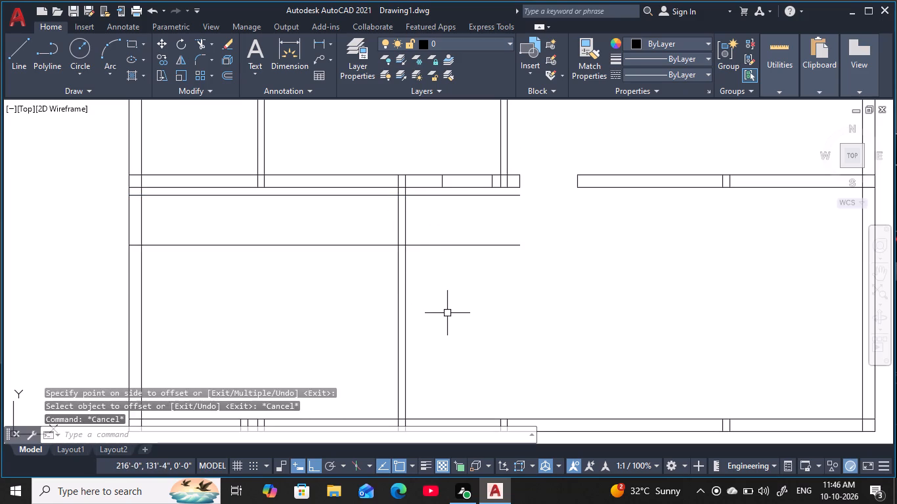
key("Escape")
key("Escape")
Trim the horizontal marker lines inside the bottom rooms and trim the door opening through the vertical wall dividing them.
type("tr")
key("space")
left_click(359, 283)
left_click(359, 241)
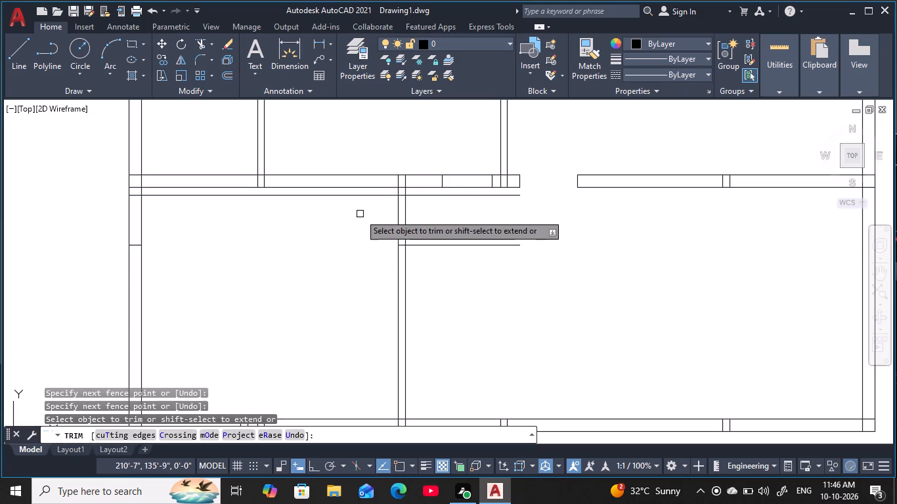
left_click(364, 198)
left_click(434, 198)
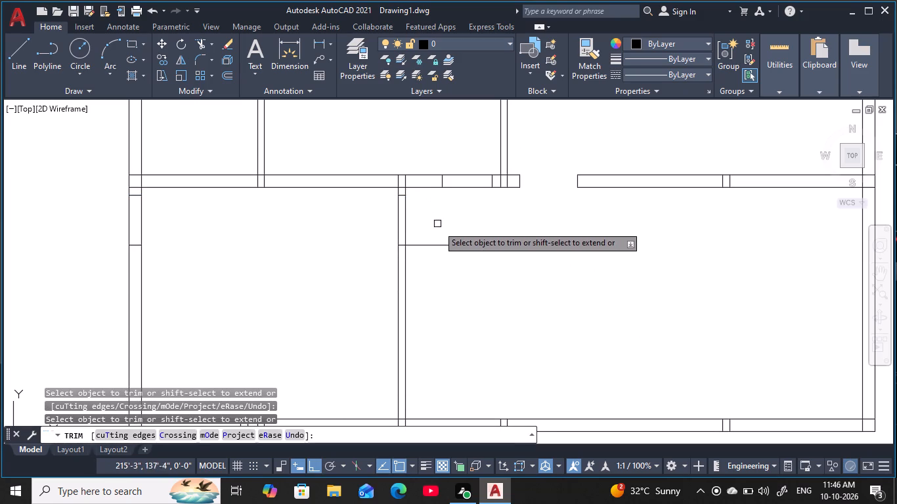
left_click(439, 249)
left_click(423, 222)
left_click(349, 226)
scroll(447, 255, "down", 1)
middle_click_drag(449, 257, 485, 208)
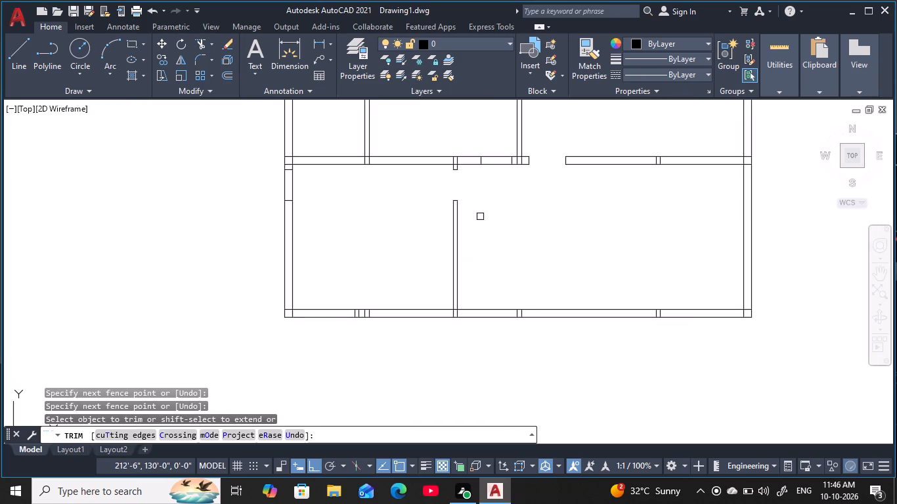
middle_click_drag(317, 226, 337, 309)
key("Escape")
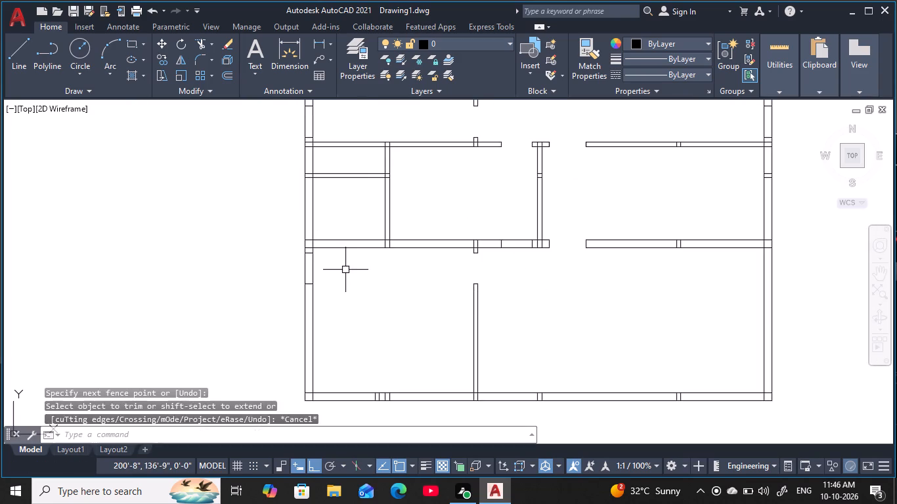
Offset the left face of the thin vertical wall in the lower-left area 6" into the small room on its left.
key("Escape")
key("Escape")
key("Escape")
key("Escape")
scroll(353, 236, "up", 1)
key("Escape")
middle_click_drag(353, 236, 339, 241)
key("Escape")
key("Escape")
key("Escape")
key("Escape")
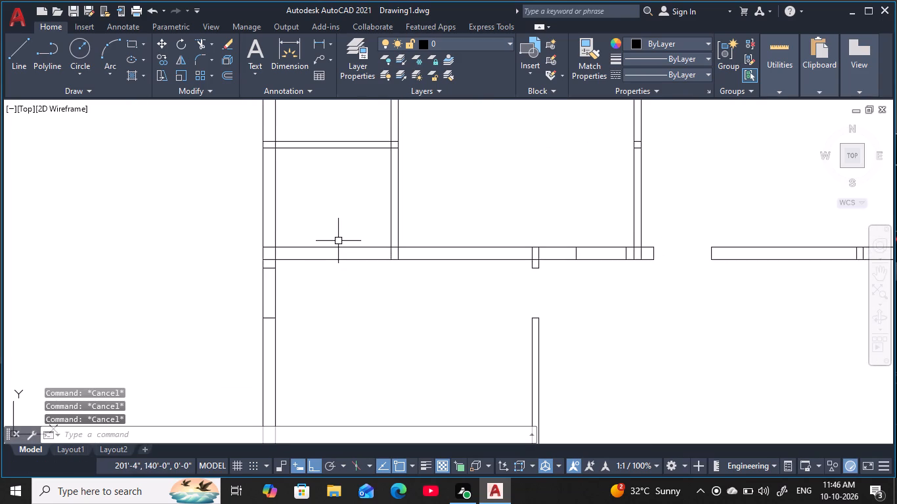
type("o 6")
key("space")
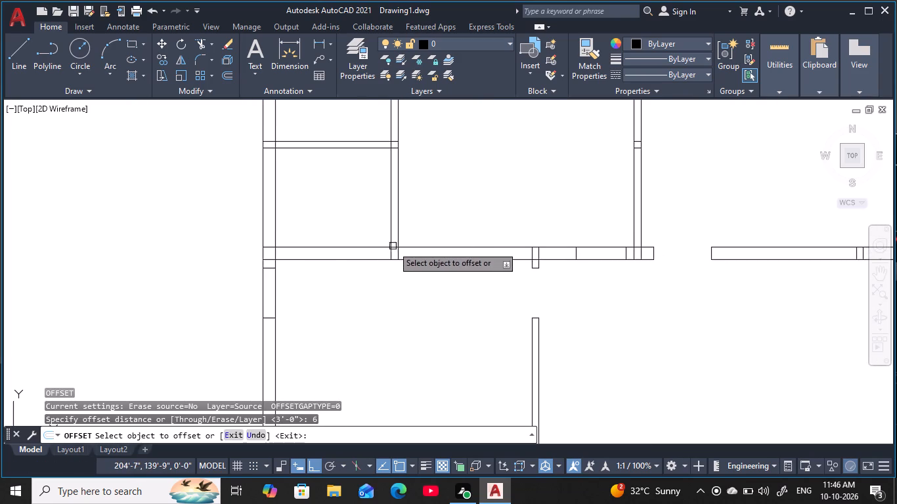
left_click(391, 236)
left_click(332, 230)
key("Escape")
key("Escape")
key("Escape")
key("Escape")
key("Escape")
key("Escape")
key("Escape")
key("Escape")
key("Escape")
key("Escape")
key("Escape")
key("Escape")
key("Escape")
key("Escape")
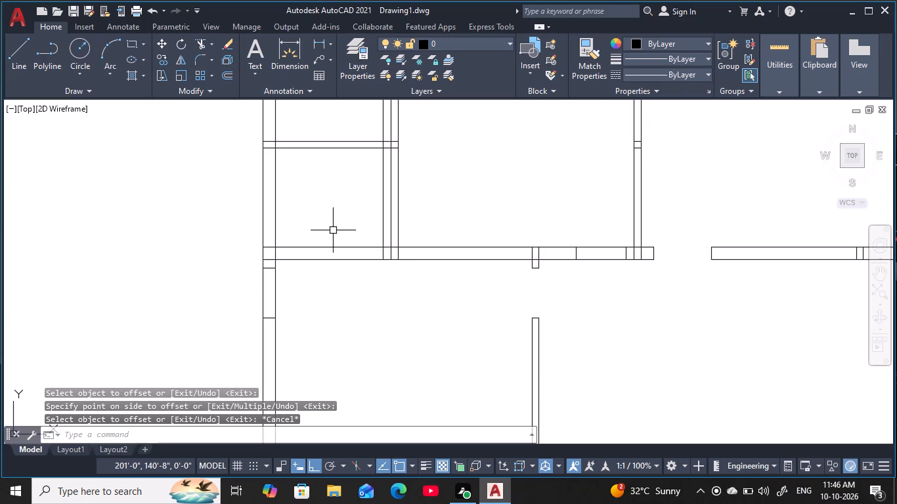
Offset the new vertical marker line 2'6" to the left to mark the small room's door width.
type("o 2'6")
key("space")
left_click(383, 222)
left_click(297, 220)
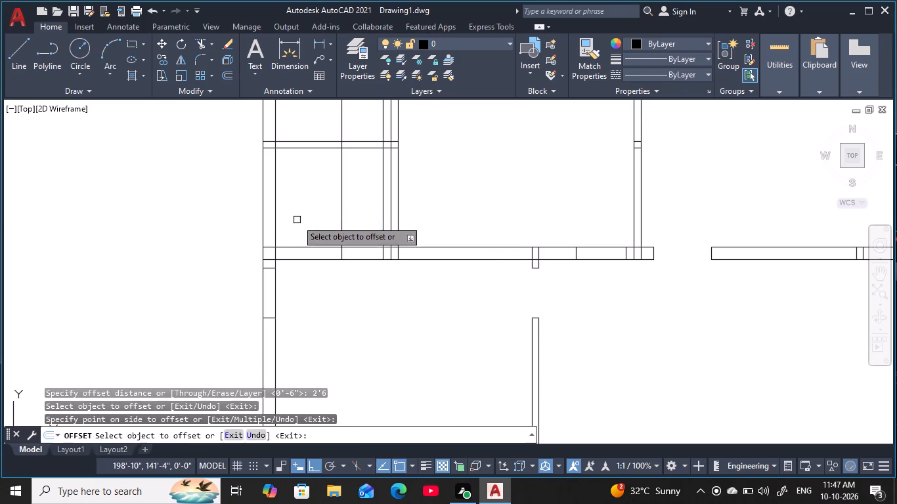
key("Escape")
key("Escape")
key("Escape")
middle_click_drag(318, 210, 313, 211)
key("Escape")
key("Escape")
key("Escape")
key("Escape")
key("Escape")
Trim the door opening through the thick horizontal wall below the small room, and trim both marker lines inside that room.
type("tr")
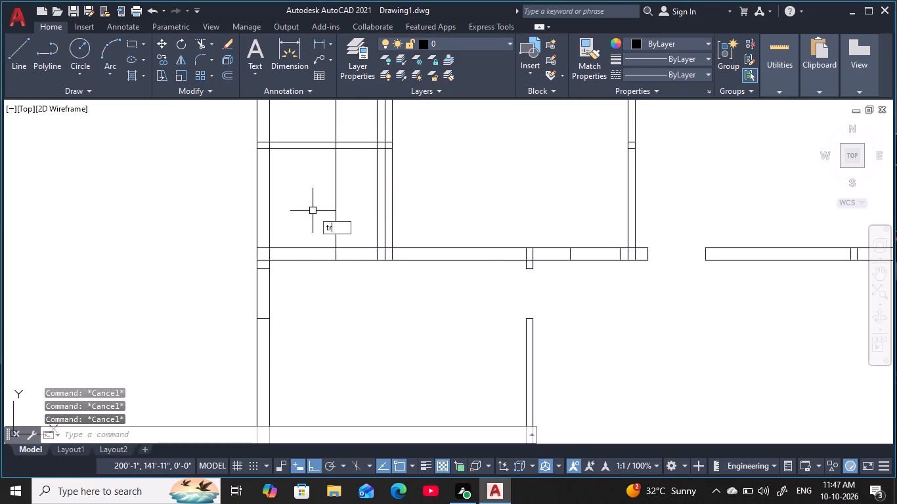
key("space")
left_click(358, 240)
left_click(357, 284)
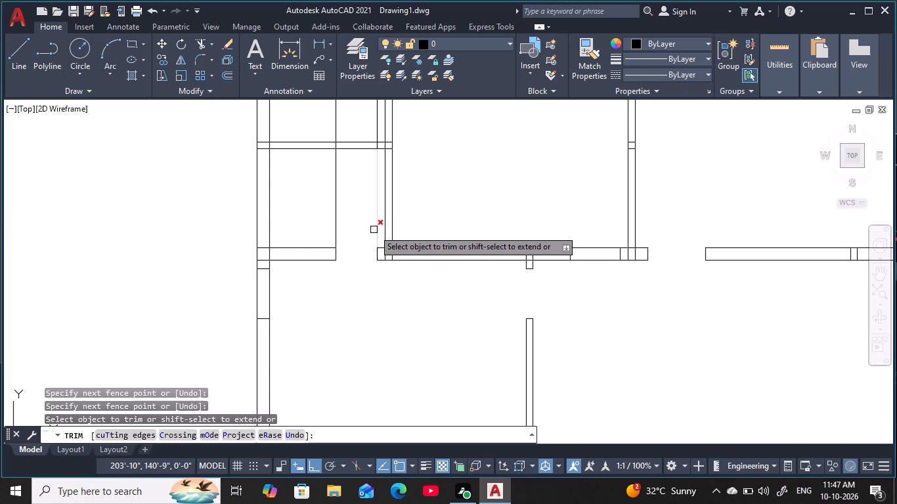
left_click(374, 230)
left_click(344, 230)
left_click(310, 230)
Trim the marker lines and the vertical wall segment between the two thin horizontal walls directly above the small room.
middle_click_drag(341, 206, 354, 338)
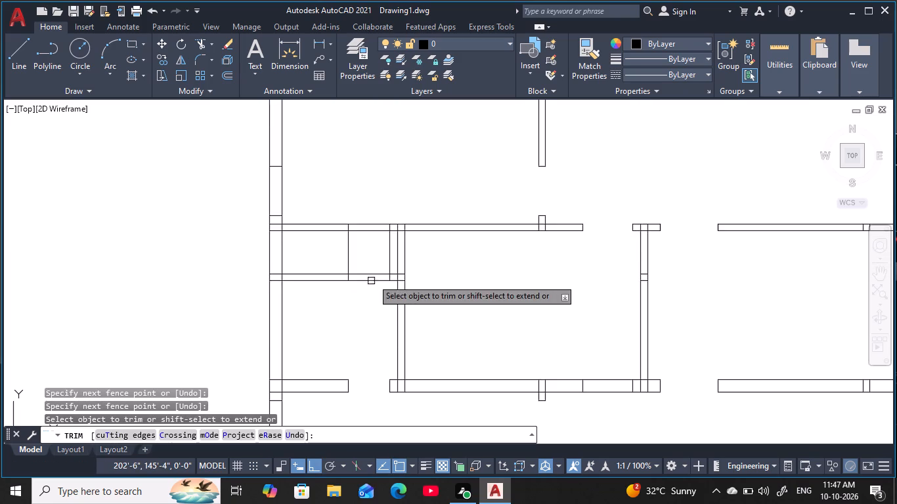
scroll(378, 266, "up", 1)
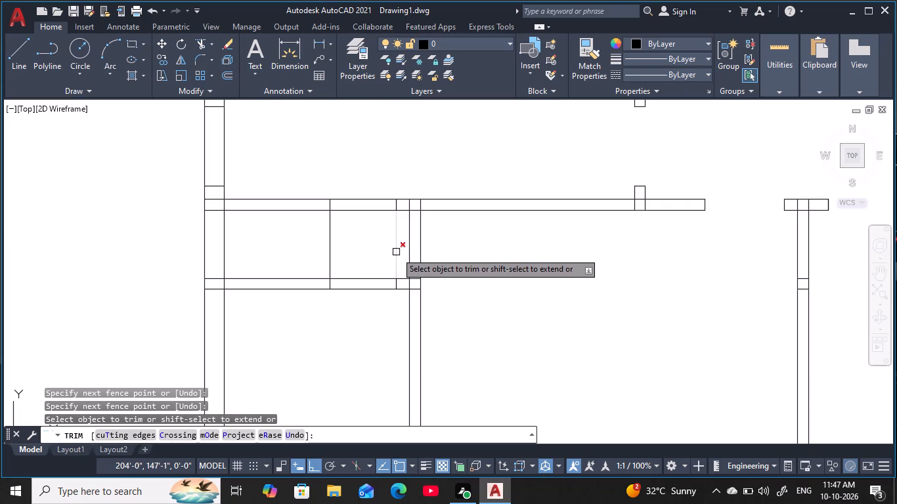
left_click(396, 252)
left_click(330, 253)
left_click(389, 255)
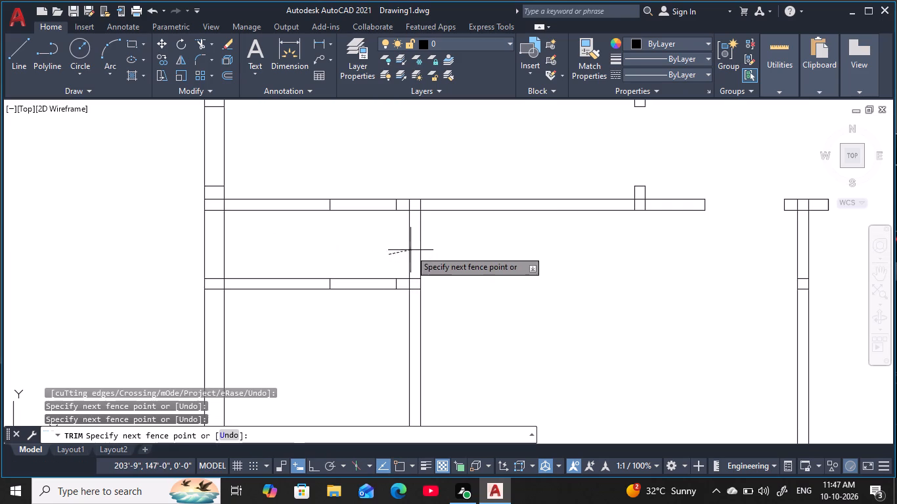
left_click(439, 250)
scroll(477, 270, "down", 1)
middle_click_drag(477, 270, 444, 205)
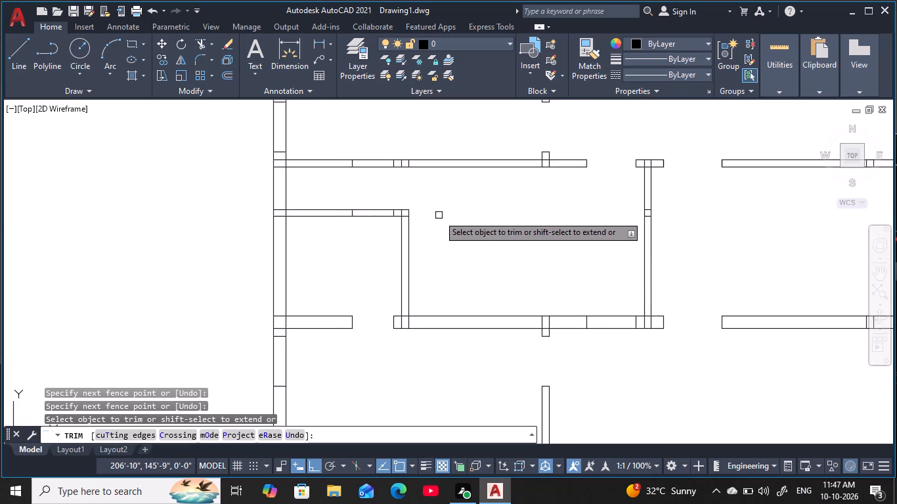
scroll(441, 243, "down", 1)
middle_click_drag(442, 243, 429, 191)
middle_click_drag(424, 294, 410, 276)
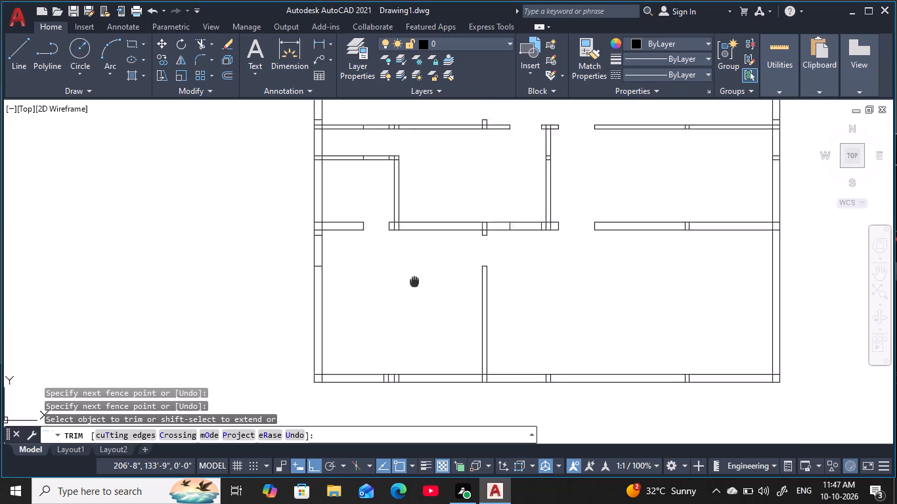
middle_click_drag(410, 276, 395, 262)
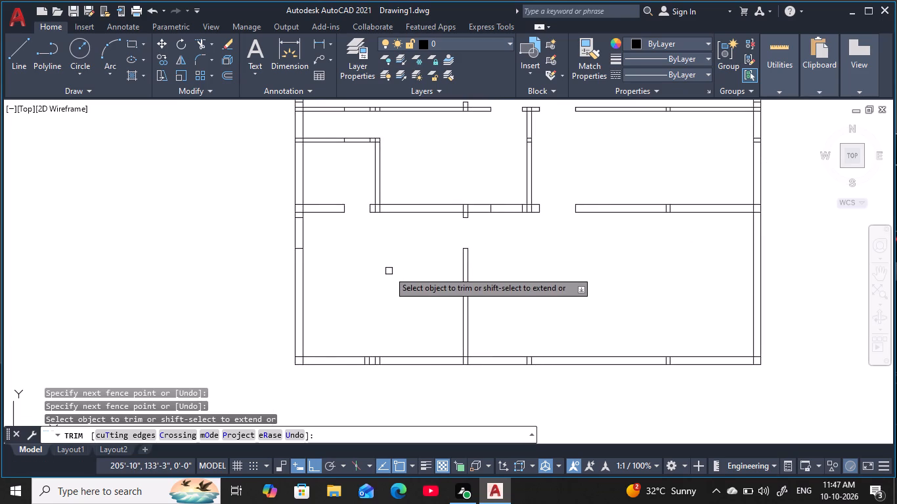
middle_click_drag(593, 288, 531, 264)
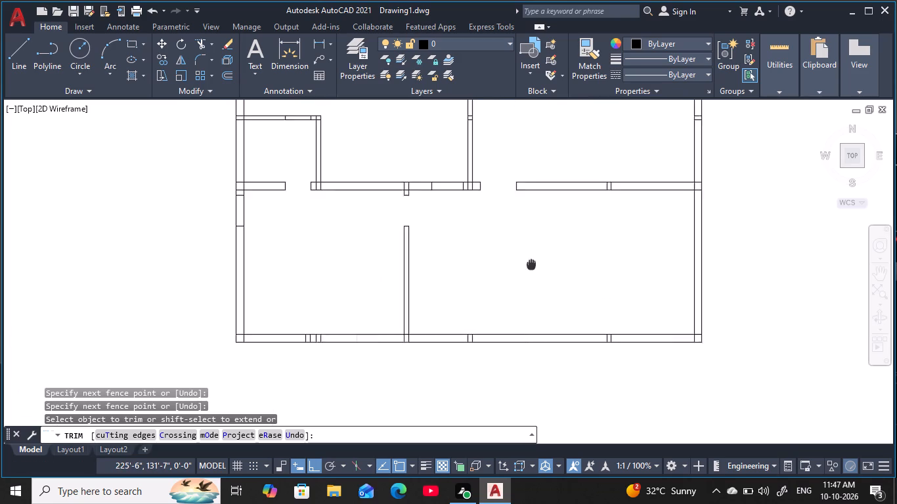
middle_click_drag(531, 264, 526, 268)
key("Escape")
key("Escape")
key("Escape")
key("Escape")
key("Escape")
key("Escape")
key("Escape")
Erase the four leftover cross lines inside the bottom external wall below the bottom-left room.
scroll(299, 287, "up", 1)
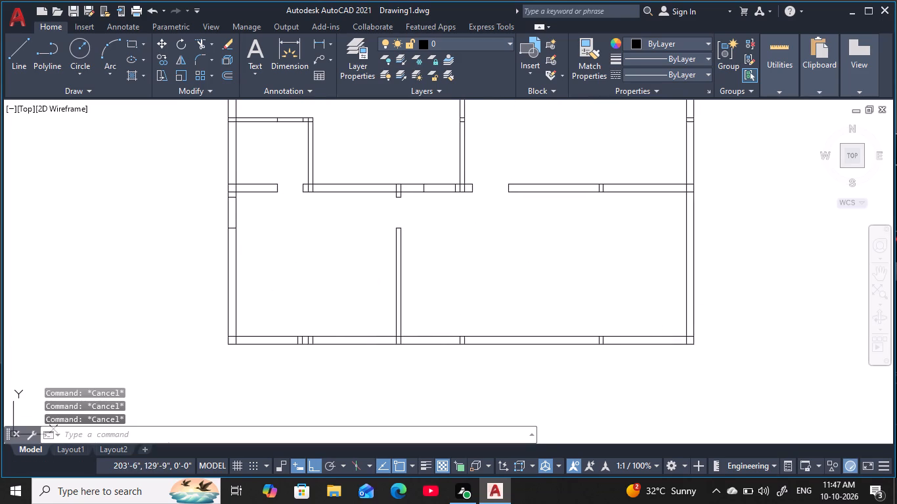
middle_click_drag(303, 291, 309, 316)
scroll(311, 317, "down", 2)
middle_click_drag(315, 312, 343, 282)
scroll(344, 280, "up", 2)
key("Escape")
key("Escape")
middle_click_drag(345, 279, 341, 281)
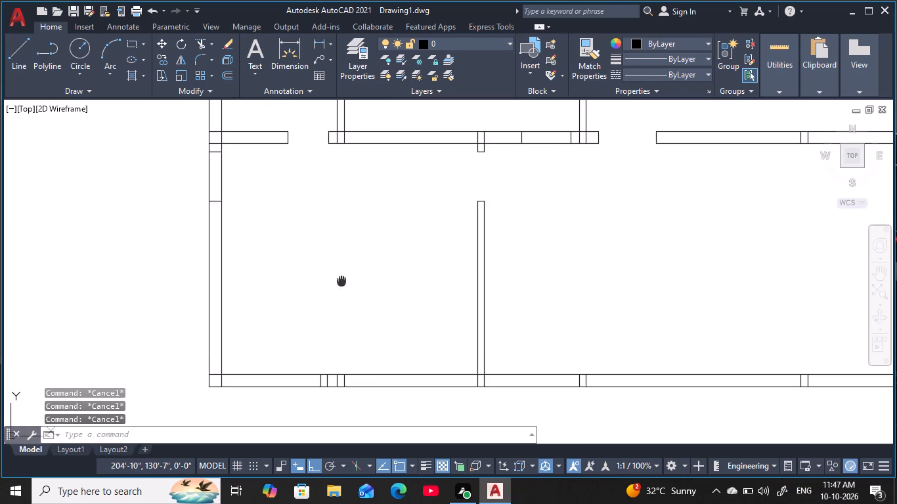
middle_click_drag(341, 281, 343, 262)
key("Escape")
key("Escape")
key("Escape")
key("Escape")
left_click(294, 323)
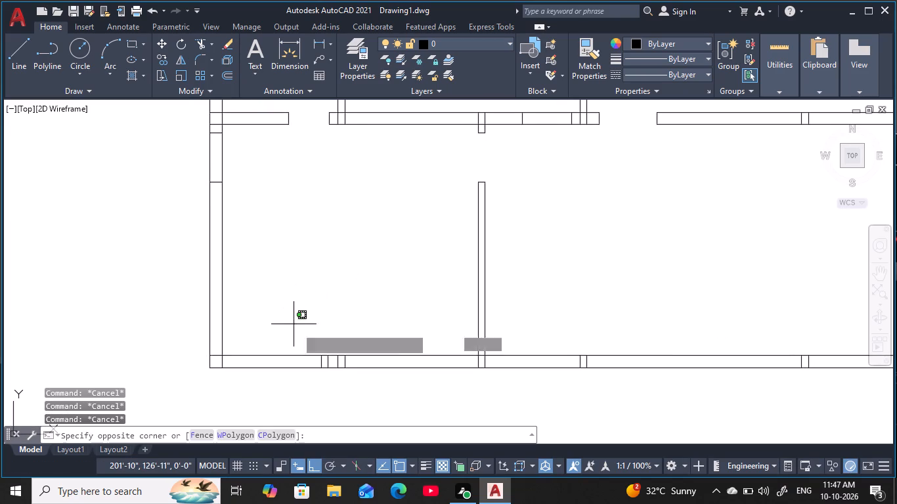
left_click(390, 404)
key("e")
key("space")
Erase the two pairs of leftover cross lines inside the bottom external wall below the bottom-right room.
key("space")
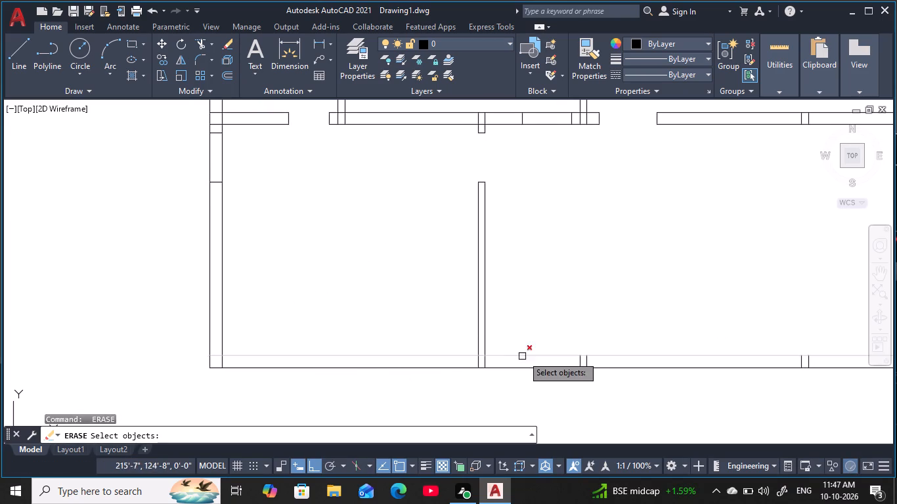
left_click(527, 341)
left_click(643, 420)
key("space")
middle_click_drag(645, 390, 397, 330)
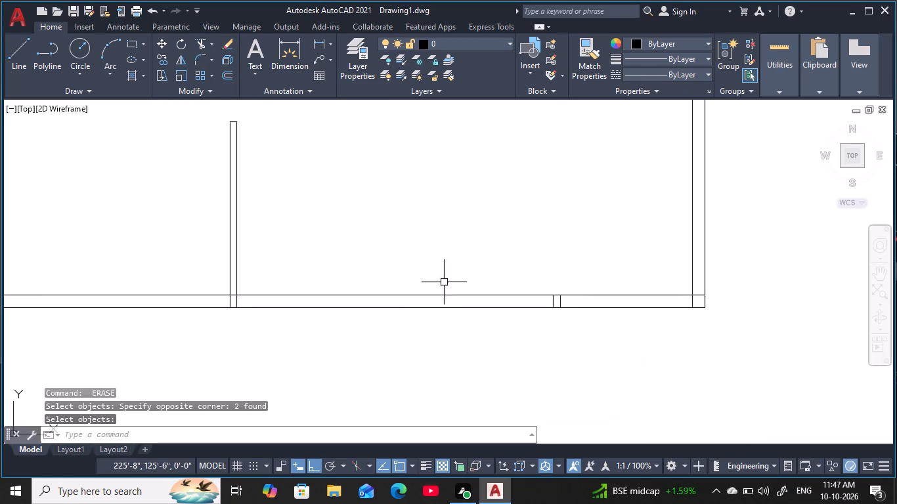
left_click(472, 261)
left_click(628, 359)
key("space")
Erase the two leftover door-marker lines inside the left external wall beside the bottom-left room.
scroll(309, 299, "down", 2)
middle_click_drag(310, 299, 431, 288)
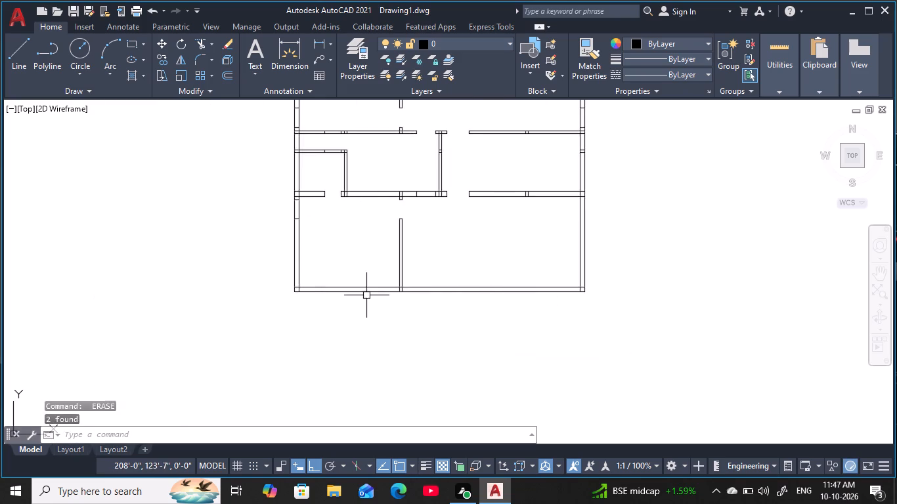
scroll(290, 285, "up", 1)
middle_click_drag(285, 217, 291, 281)
scroll(301, 249, "up", 2)
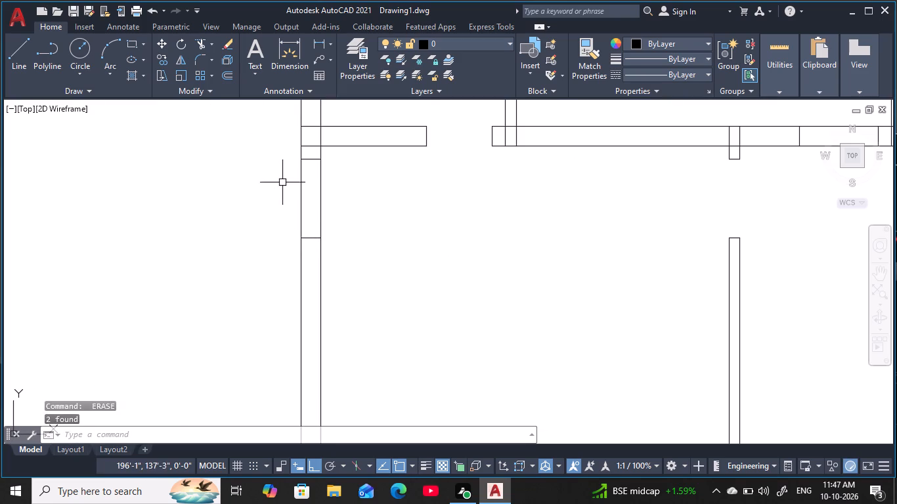
left_click(275, 157)
left_click(393, 270)
scroll(405, 258, "down", 1)
middle_click(403, 258)
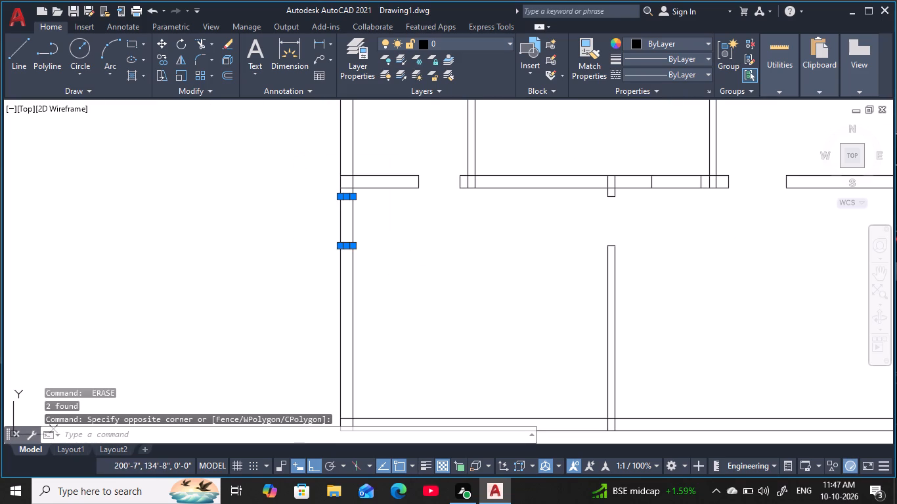
key("space")
Erase the leftover cross lines inside the middle and right segments of the thick horizontal wall above the bottom rooms.
left_click(640, 155)
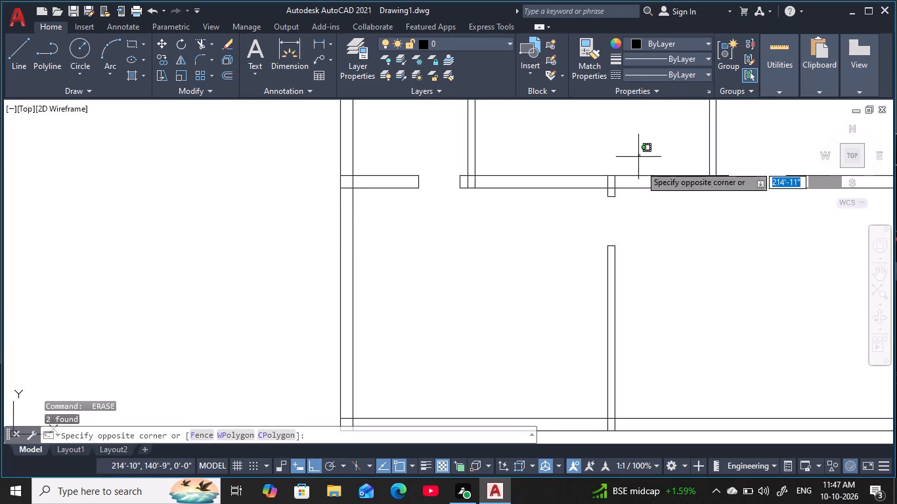
left_click(707, 254)
key("space")
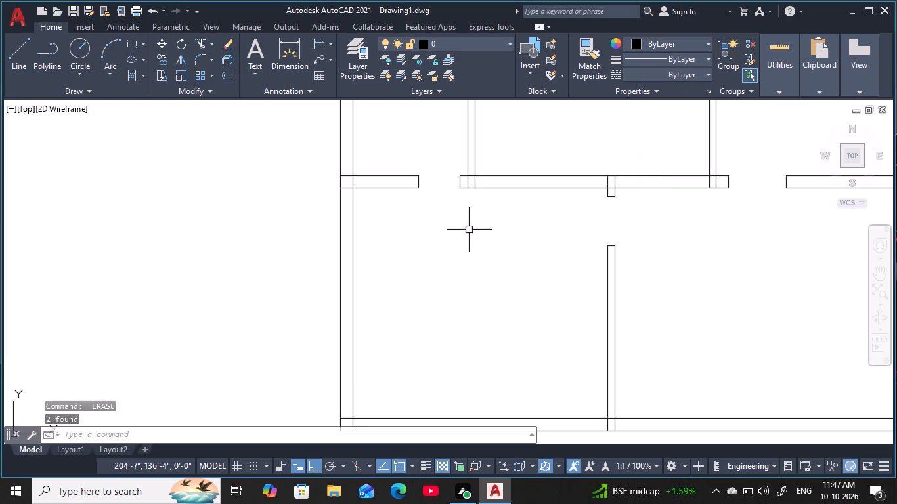
scroll(526, 245, "down", 3)
middle_click_drag(517, 248, 373, 289)
scroll(466, 276, "up", 4)
left_click(506, 239)
left_click(617, 327)
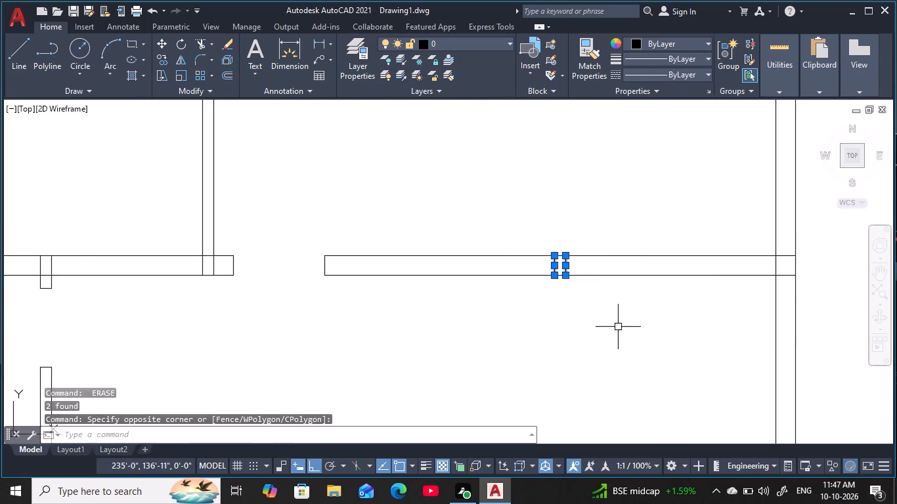
key("space")
Erase the pair of leftover cross lines inside the right segment of the thin horizontal wall above the thick one.
scroll(527, 200, "down", 3)
middle_click_drag(513, 206, 443, 299)
scroll(481, 251, "up", 3)
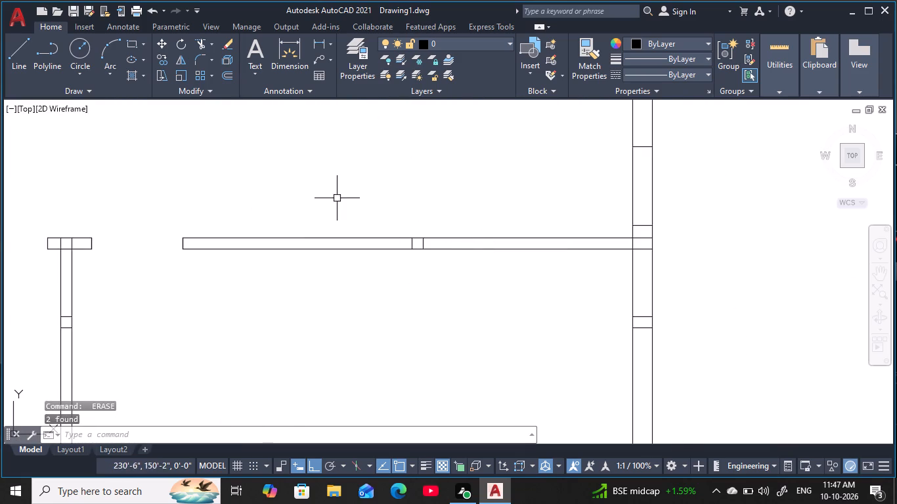
left_click(336, 198)
left_click(485, 325)
scroll(485, 320, "down", 1)
key("space")
Erase the two pairs of leftover lines inside the right external wall, just below and above its junction with the thin horizontal wall.
left_click(540, 293)
left_click(631, 364)
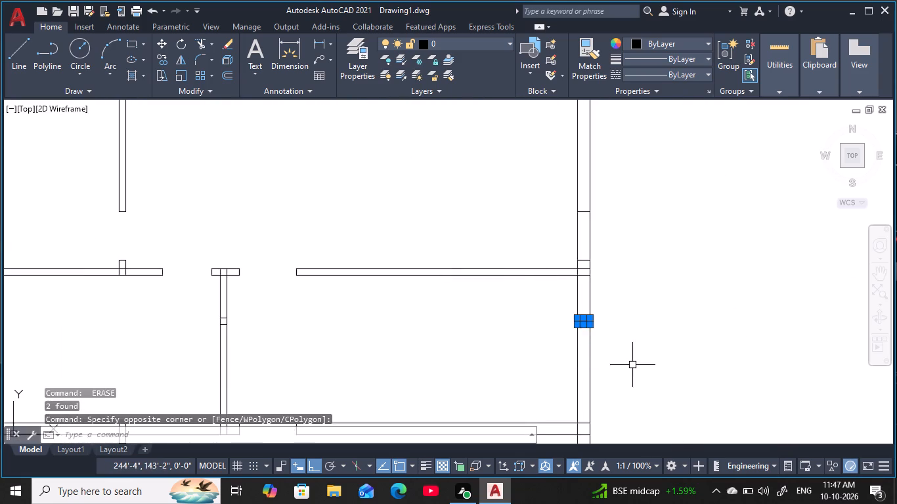
key("space")
left_click(548, 197)
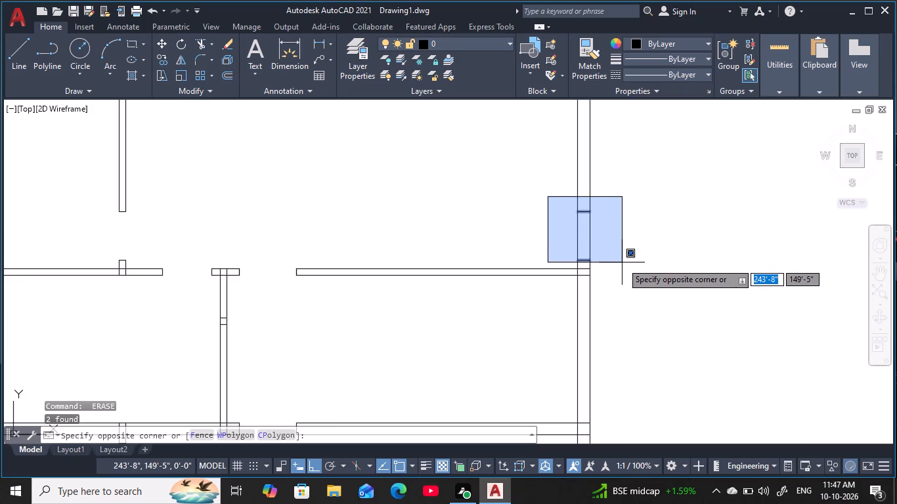
left_click(622, 262)
key("space")
Erase the leftover vertical marker lines inside the two thin horizontal walls above the small room on the left side.
scroll(364, 234, "down", 2)
middle_click_drag(361, 233, 497, 245)
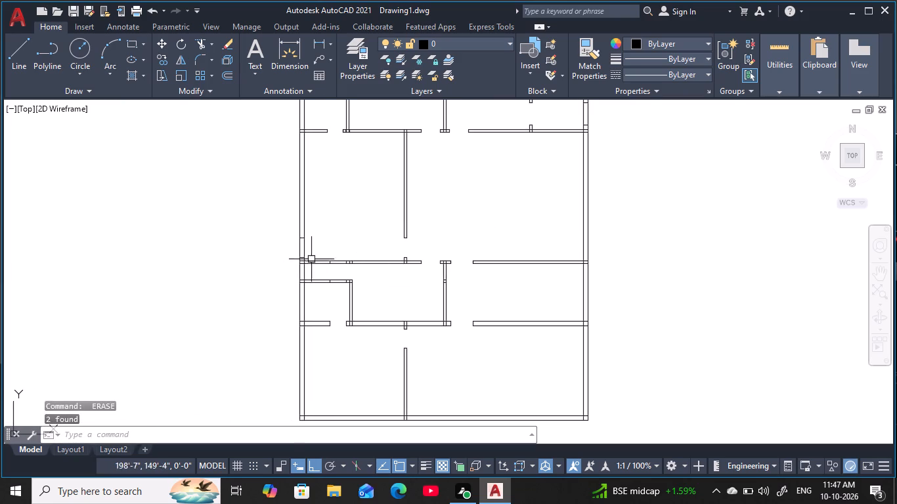
scroll(323, 264, "up", 3)
left_click(320, 223)
left_click(552, 308)
key("space")
scroll(419, 339, "up", 1)
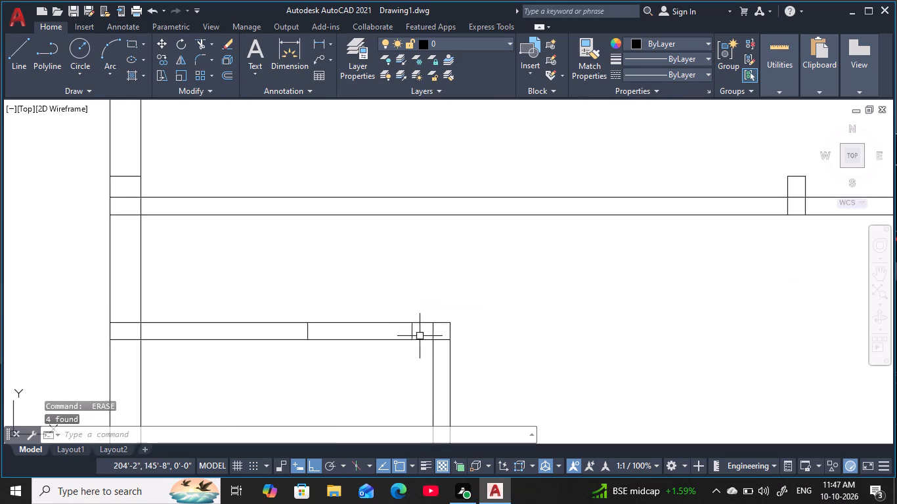
middle_click_drag(422, 314, 434, 266)
left_click(275, 264)
left_click(433, 392)
key("space")
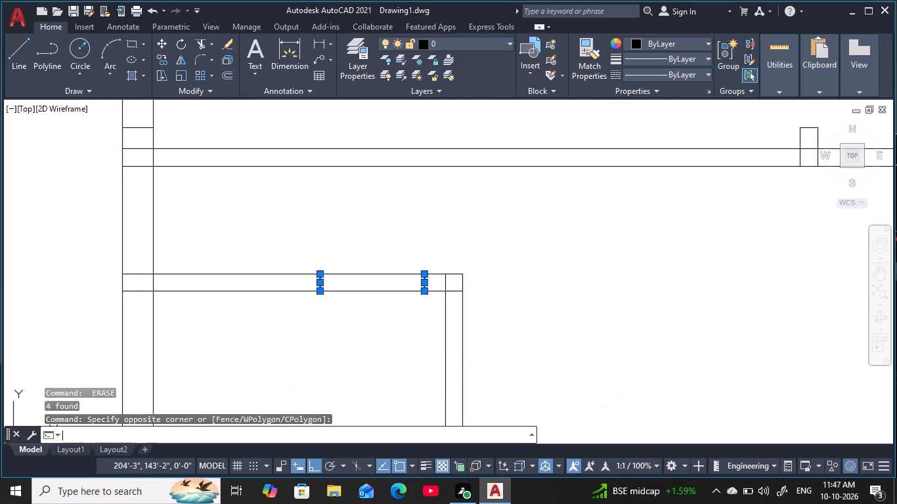
Erase the two leftover door-marker lines inside the left external wall, just above the upper of those thin horizontal walls.
scroll(286, 240, "down", 2)
middle_click_drag(282, 238, 386, 329)
scroll(341, 277, "up", 3)
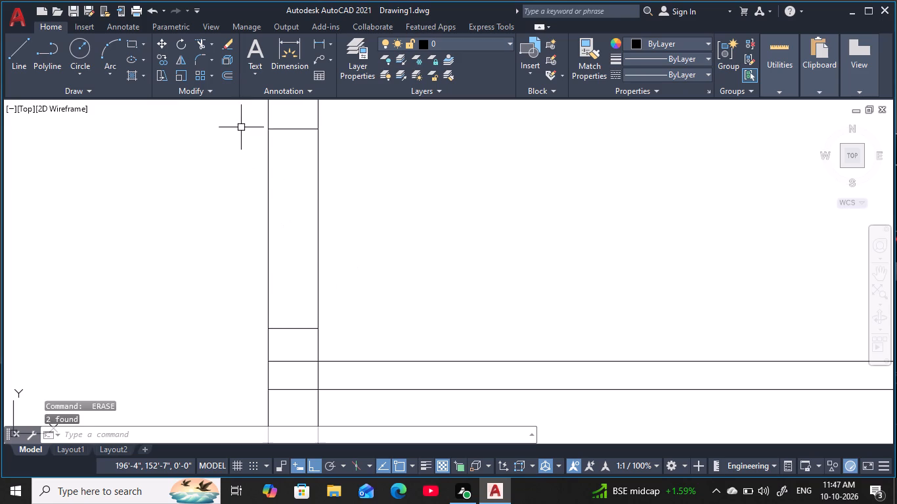
left_click(241, 117)
key("space")
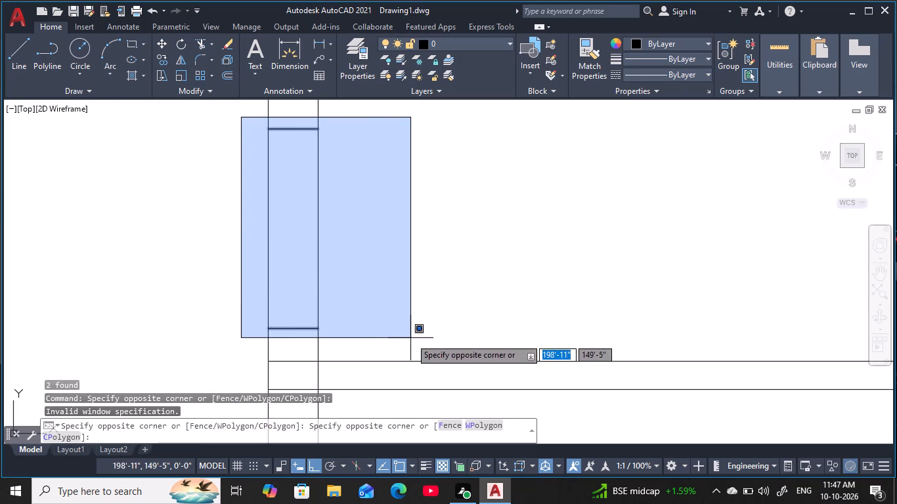
left_click(410, 338)
key("space")
Erase the pair of leftover cross lines inside the top external wall above the upper-left room.
scroll(452, 301, "down", 3)
middle_click_drag(460, 297, 332, 409)
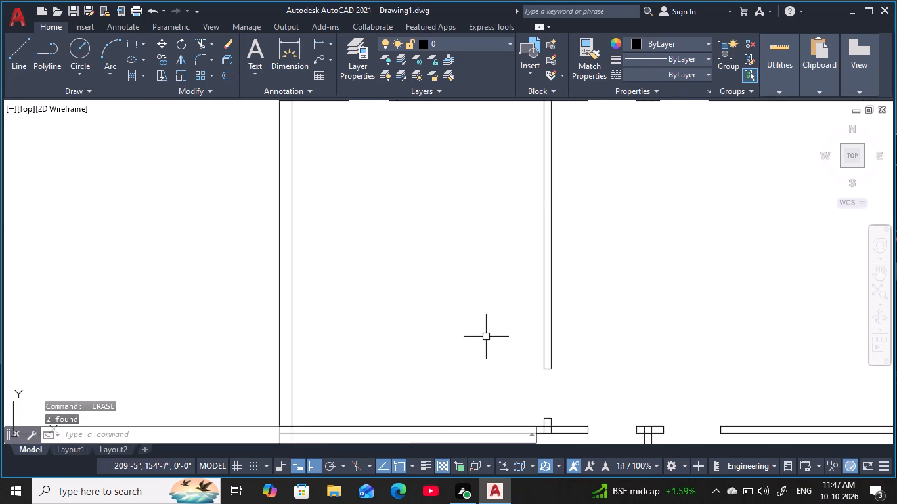
scroll(480, 334, "down", 2)
scroll(412, 169, "up", 2)
middle_click_drag(386, 200, 238, 338)
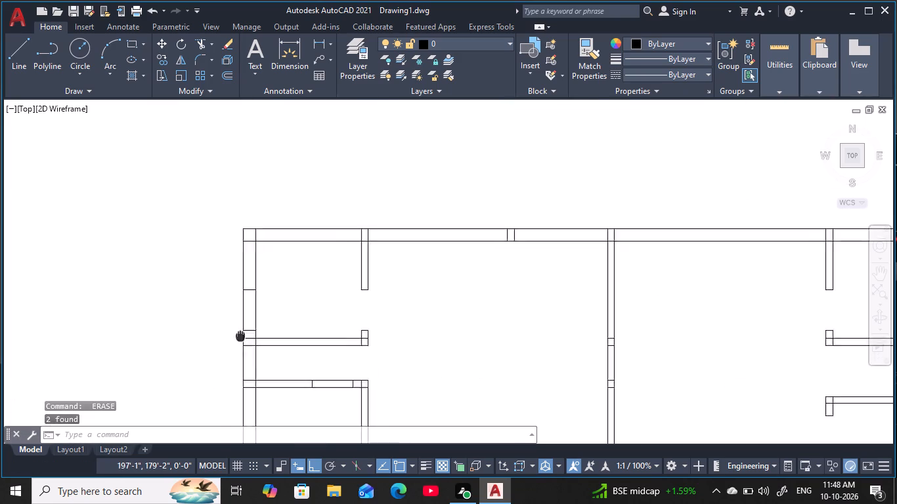
middle_click_drag(238, 338, 229, 349)
scroll(460, 297, "up", 1)
left_click(435, 150)
left_click(565, 337)
key("space")
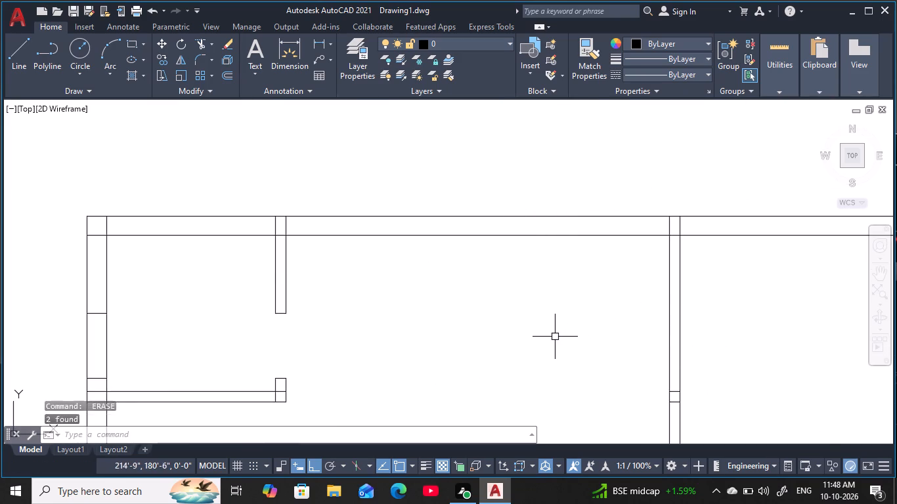
Erase the two pairs of leftover marker lines inside the right external wall, beside the upper-right room and the room below its thin walls.
scroll(555, 335, "down", 2)
middle_click_drag(544, 330, 244, 257)
left_click(502, 241)
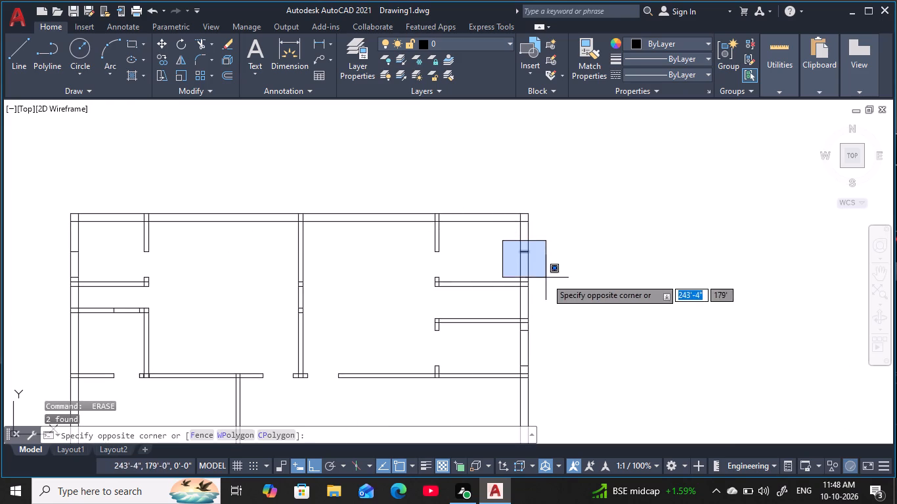
left_click(552, 282)
key("space")
middle_click_drag(565, 355, 555, 295)
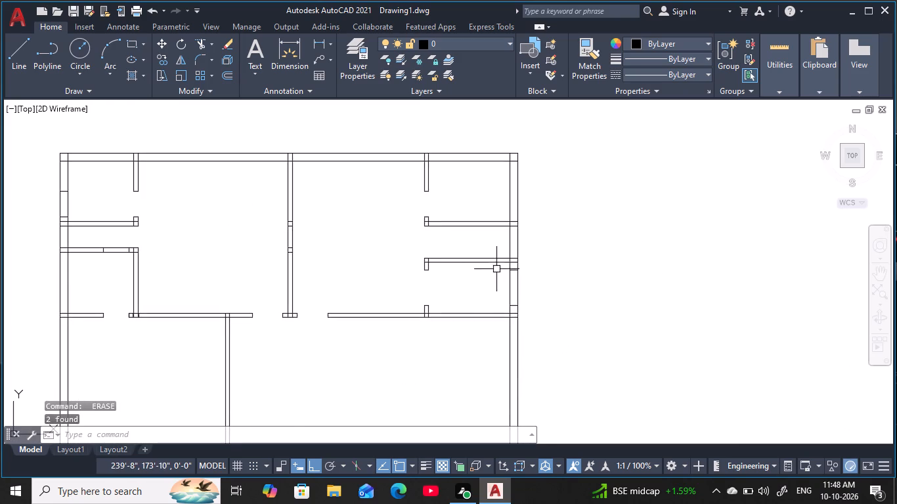
left_click(496, 268)
left_click(548, 313)
key("space")
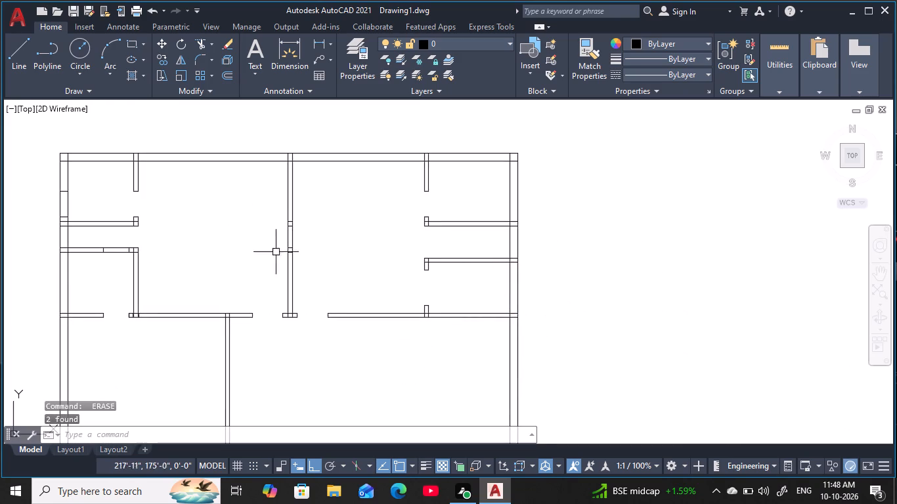
Erase the leftover cross lines inside the central vertical wall between the two large upper rooms.
left_click(280, 211)
left_click(336, 291)
key("space")
Erase the two leftover vertical marker lines inside the thin horizontal wall above the small room on the left side.
middle_click_drag(183, 299, 234, 272)
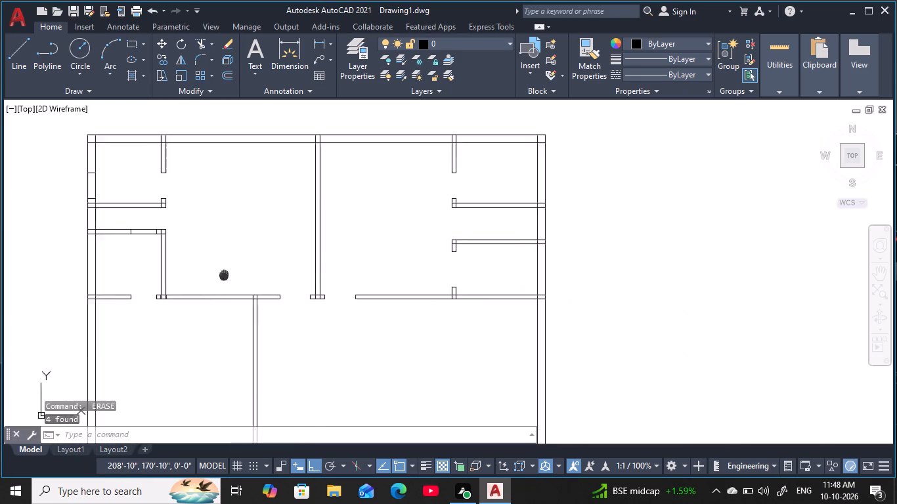
middle_click_drag(234, 272, 269, 258)
left_click(173, 198)
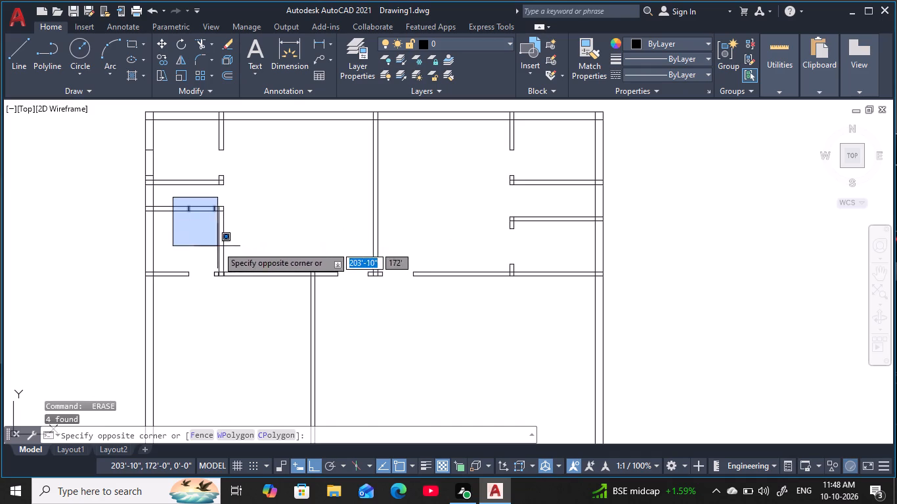
left_click(217, 246)
key("space")
Erase the two leftover marker lines inside the left external wall beside the upper-left room.
left_click(136, 131)
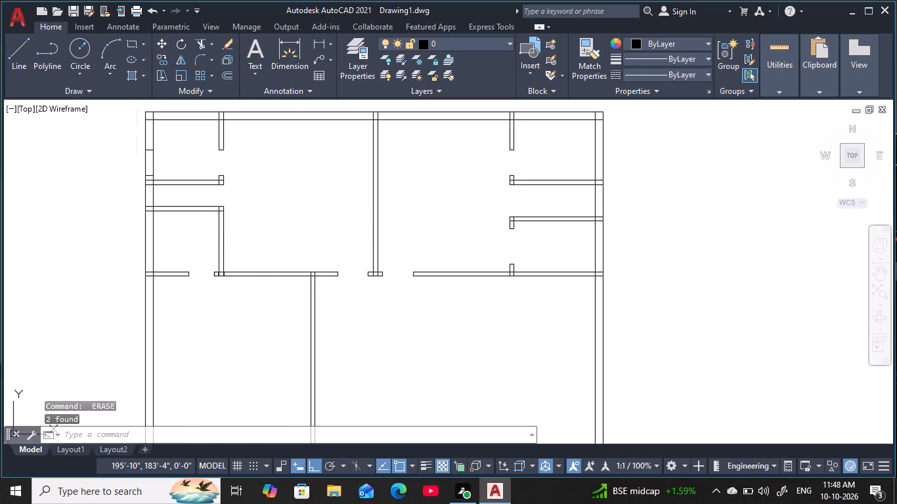
left_click(172, 179)
key("space")
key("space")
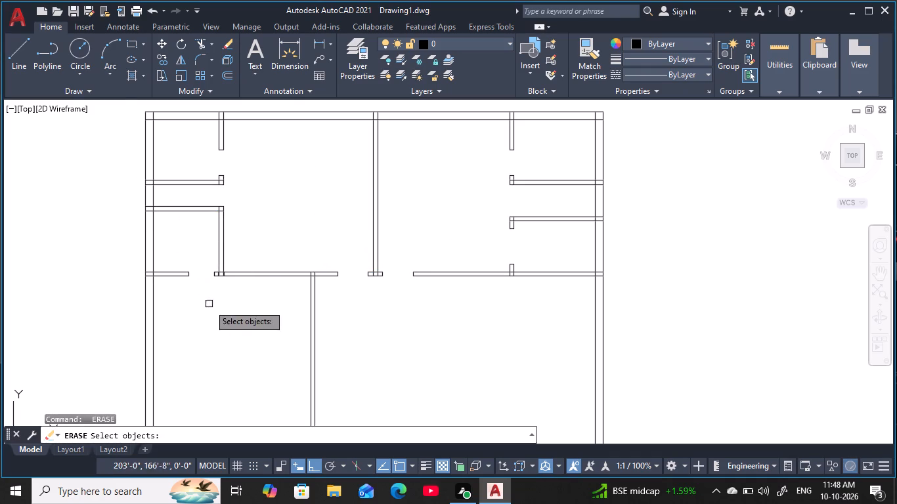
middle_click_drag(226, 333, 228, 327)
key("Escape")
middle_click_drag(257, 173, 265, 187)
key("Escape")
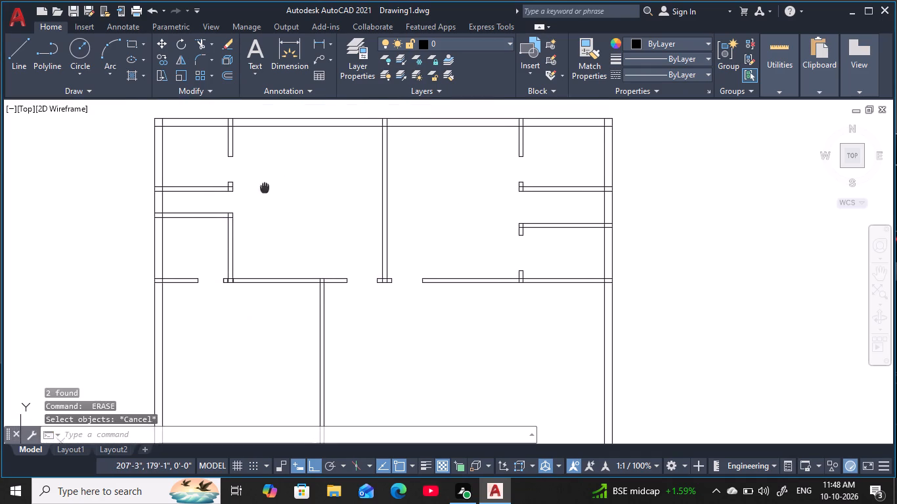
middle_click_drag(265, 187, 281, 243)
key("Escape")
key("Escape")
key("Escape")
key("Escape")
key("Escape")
Trim the overlapping lines where the upper-left room's short vertical partition meets the top external wall, opening the junction.
type("tr")
key("space")
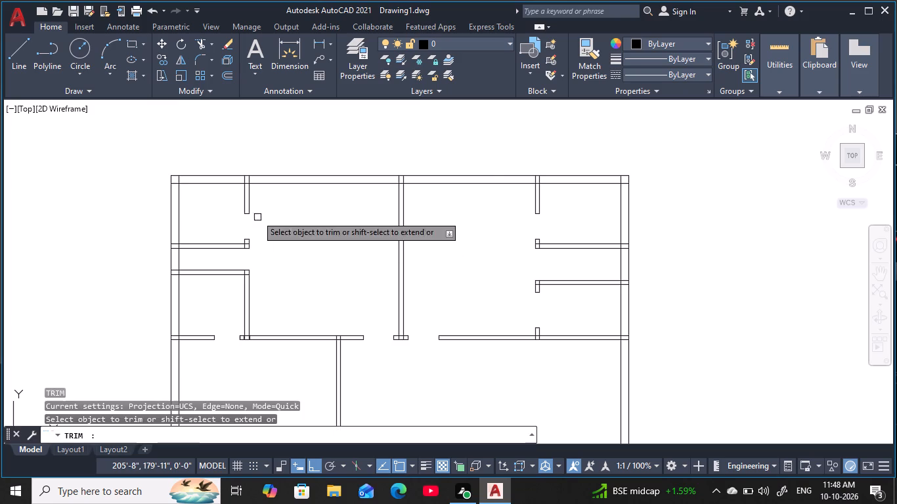
scroll(252, 189, "up", 3)
middle_click_drag(252, 189, 329, 226)
left_click(337, 194)
left_click(253, 192)
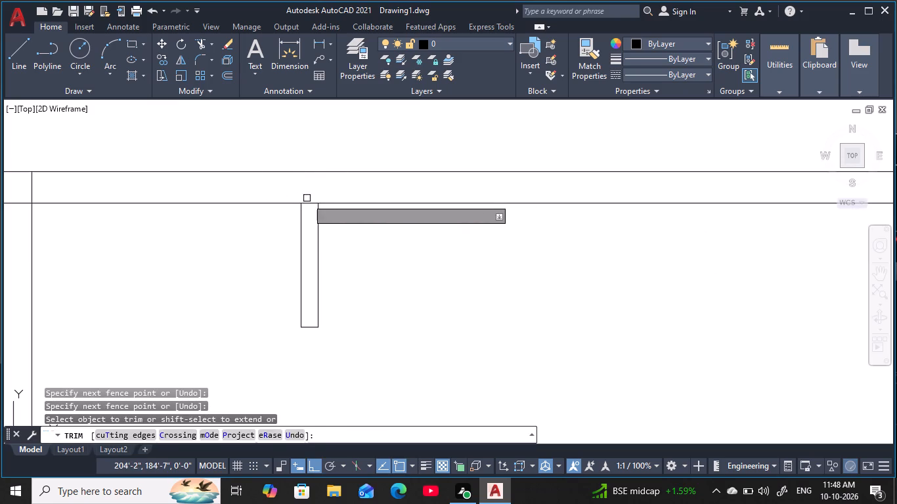
left_click(307, 198)
left_click(308, 221)
Trim the crossing inner wall lines at the top-left corner of the external walls.
scroll(230, 238, "down", 1)
middle_click_drag(161, 238, 320, 237)
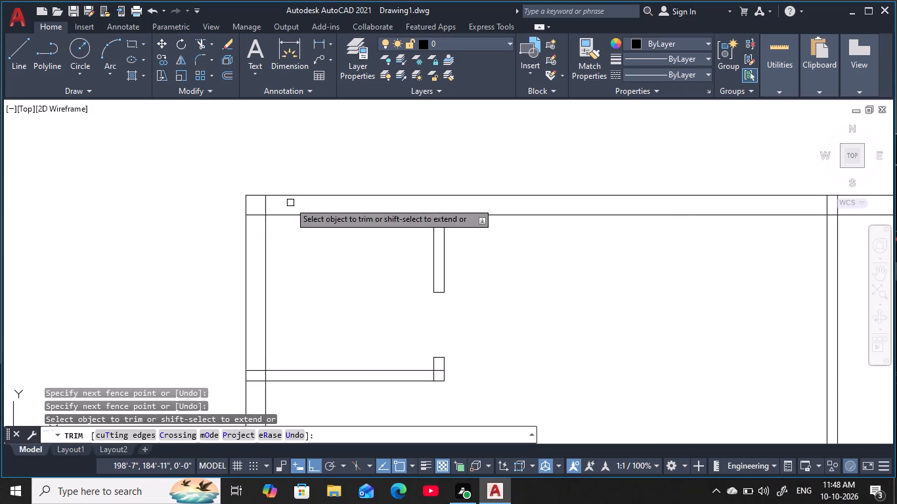
scroll(270, 205, "up", 2)
left_click(288, 205)
left_click_drag(223, 232, 221, 258)
Trim the overlapping lines where the central vertical wall meets the top external wall, opening the junction.
scroll(262, 265, "down", 3)
middle_click_drag(383, 284, 156, 236)
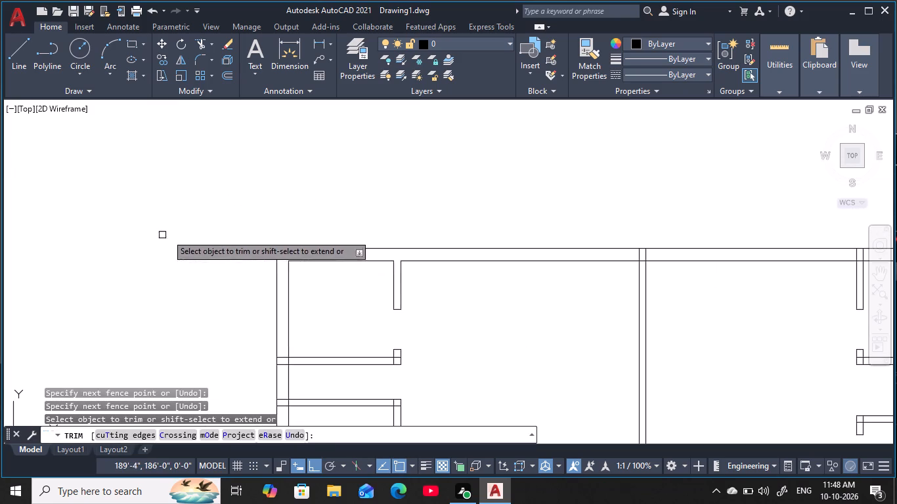
middle_click_drag(500, 299, 163, 236)
middle_click_drag(463, 215, 509, 262)
scroll(335, 235, "up", 4)
left_click(508, 267)
left_click(324, 261)
left_click(431, 274)
left_click(446, 330)
Trim the overlapping lines where the upper-right room's short vertical partition meets the top external wall, opening the junction.
scroll(513, 332, "down", 2)
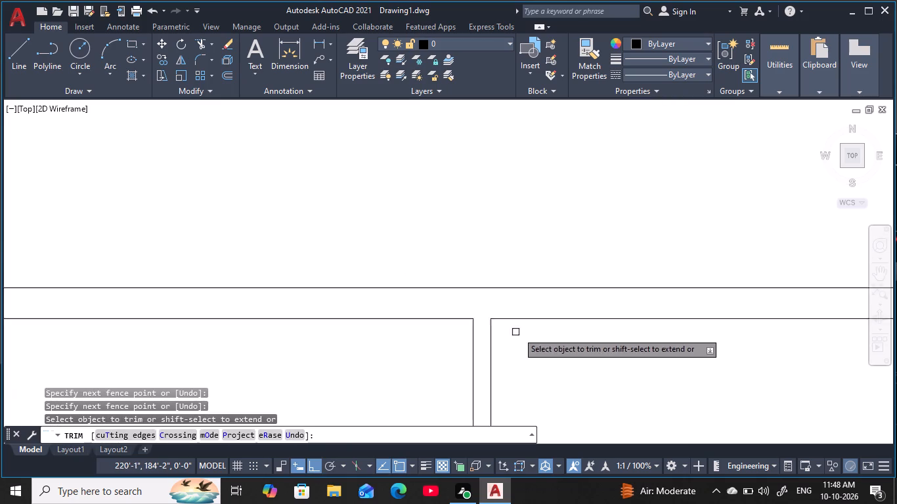
scroll(519, 332, "down", 3)
middle_click_drag(532, 323, 161, 223)
scroll(360, 201, "up", 3)
middle_click_drag(414, 299, 416, 232)
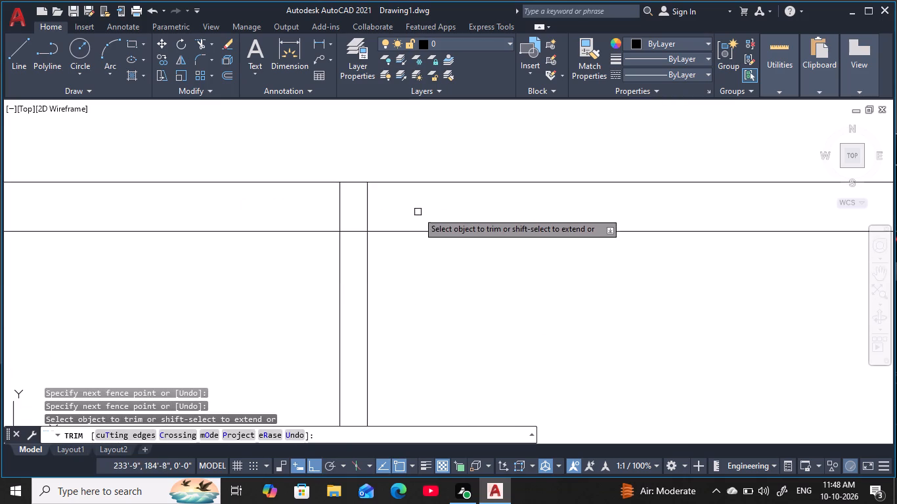
scroll(420, 208, "up", 1)
left_click(421, 208)
left_click(214, 210)
left_click(286, 227)
left_click(322, 291)
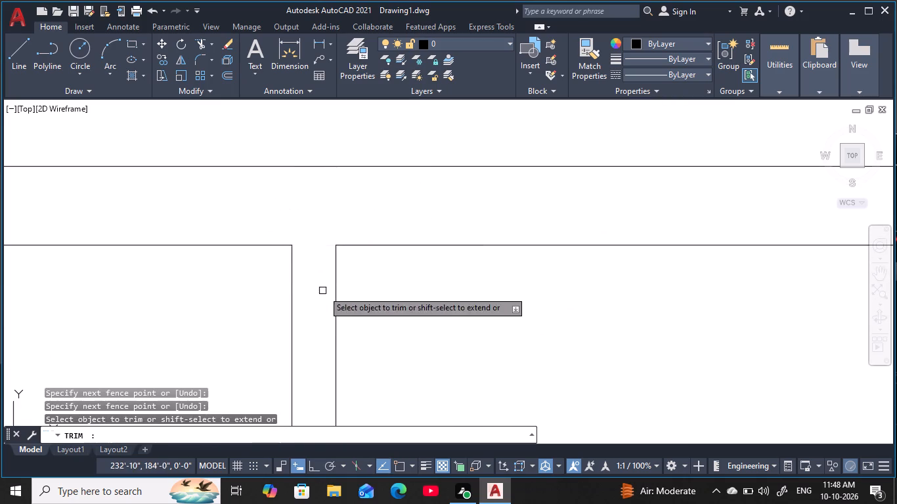
Trim the crossing inner wall lines at the top-right corner of the external walls.
scroll(433, 300, "down", 4)
middle_click_drag(467, 304, 240, 259)
scroll(362, 250, "up", 4)
middle_click_drag(248, 234, 333, 247)
left_click(343, 285)
left_click(274, 192)
Trim the overlapping lines where the upper-right room's lower horizontal wall meets the right external wall, opening the junction.
scroll(313, 239, "down", 3)
middle_click_drag(316, 241, 438, 137)
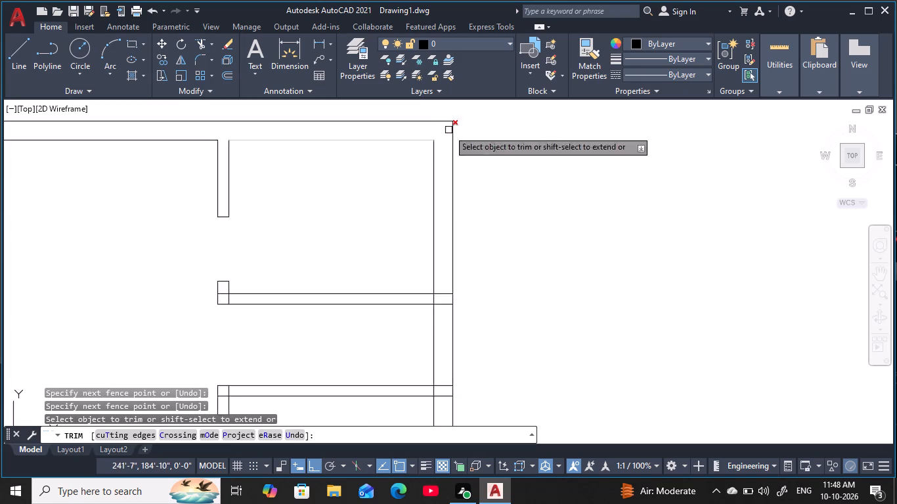
scroll(393, 291, "up", 1)
middle_click_drag(393, 291, 336, 213)
scroll(385, 219, "up", 3)
left_click(500, 205)
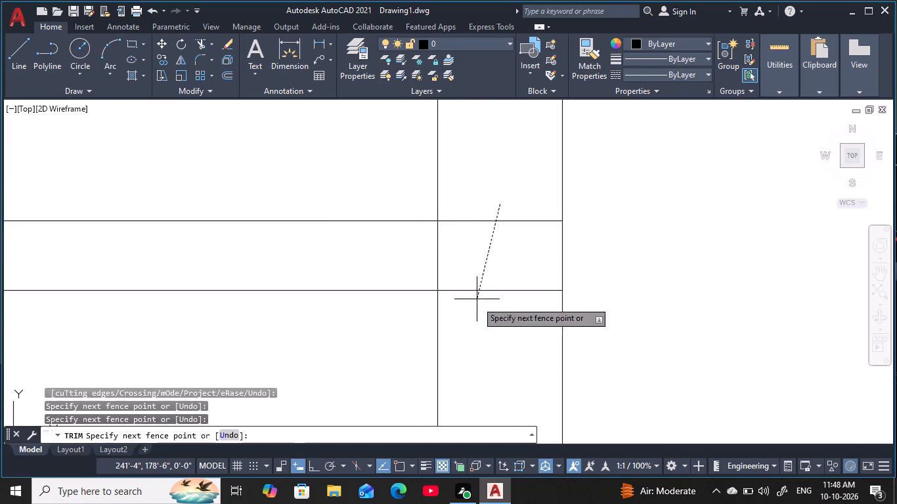
left_click(468, 339)
left_click_drag(471, 276, 465, 274)
left_click(344, 273)
Trim the crossing lines at the left end of that horizontal wall, where it meets the short door stub.
scroll(329, 268, "down", 2)
middle_click_drag(340, 264, 640, 260)
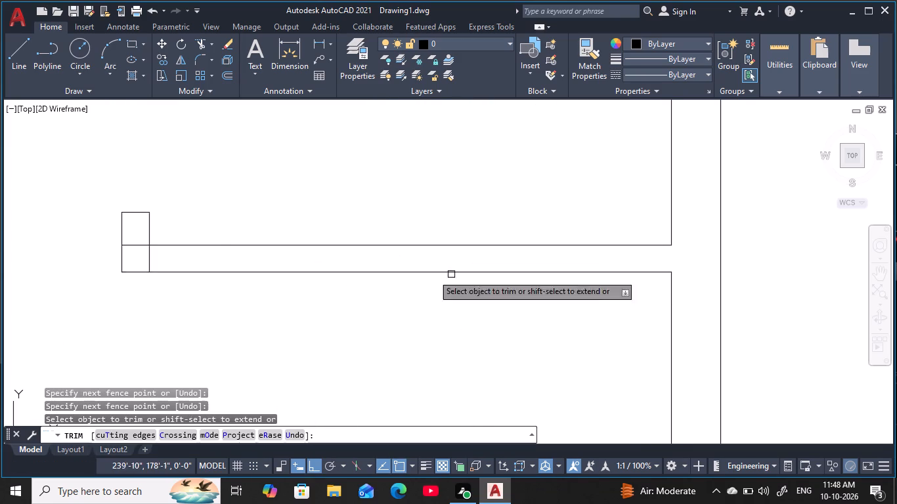
middle_click_drag(152, 257, 274, 251)
scroll(276, 252, "up", 3)
left_click(287, 256)
left_click(196, 172)
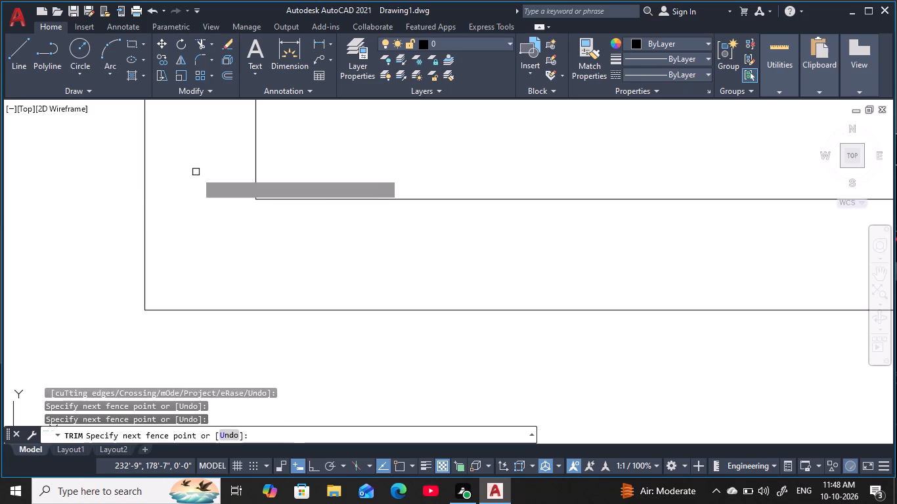
Trim the overlapping lines where the next thin horizontal wall down meets the right external wall, opening the junction.
scroll(195, 216, "down", 5)
middle_click_drag(91, 282, 362, 262)
middle_click_drag(451, 331, 154, 234)
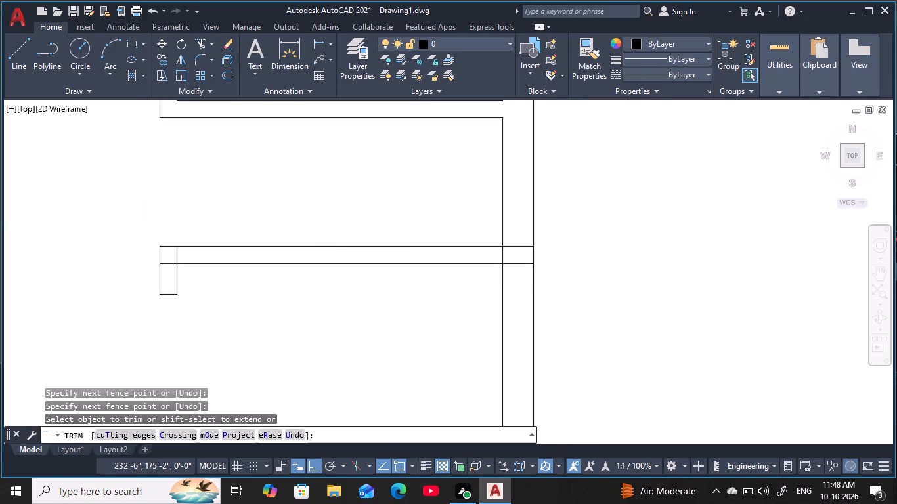
scroll(496, 253, "up", 2)
left_click(548, 224)
left_click_drag(553, 320, 556, 331)
left_click(533, 279)
left_click(454, 268)
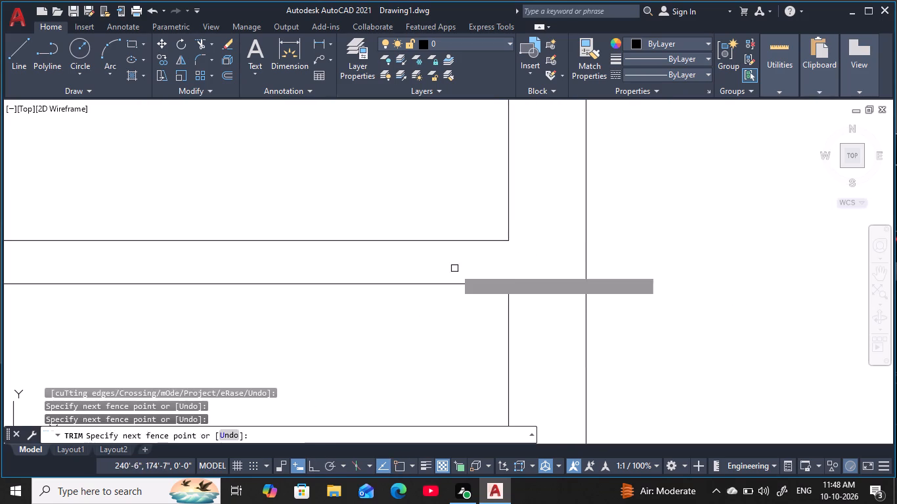
Trim the crossing lines at the left end of that thin horizontal wall, where it meets the short door stub below it.
middle_click_drag(416, 268, 739, 253)
scroll(219, 257, "down", 3)
middle_click_drag(148, 250, 309, 247)
scroll(285, 256, "up", 3)
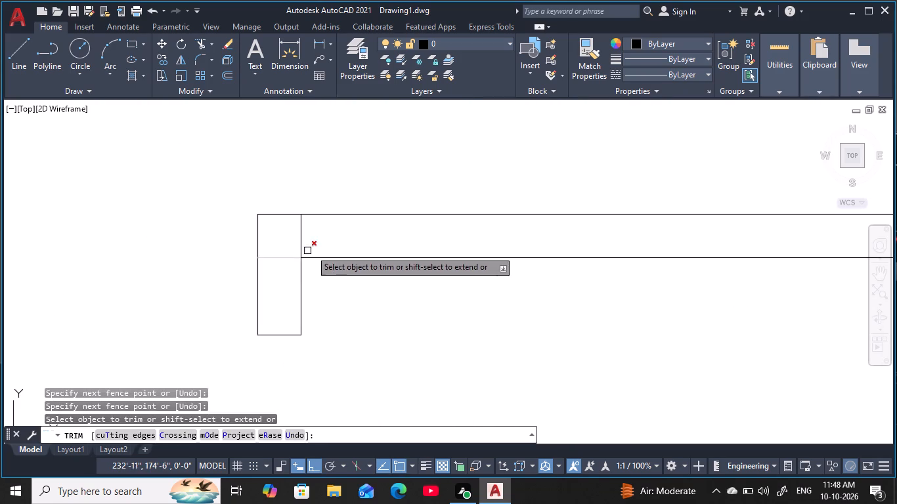
left_click(353, 234)
left_click(263, 266)
Trim the overlapping lines where the long horizontal wall below meets the right external wall, opening the junction.
scroll(276, 270, "down", 4)
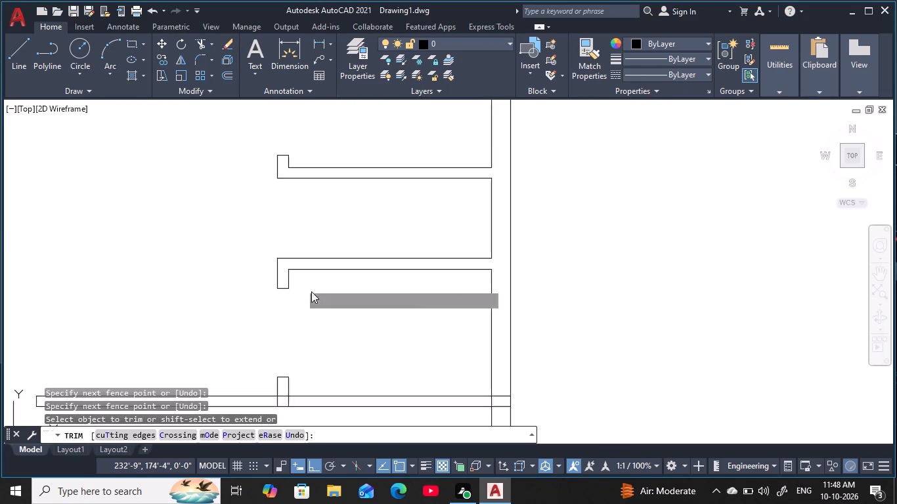
middle_click_drag(352, 324, 336, 186)
scroll(403, 224, "up", 5)
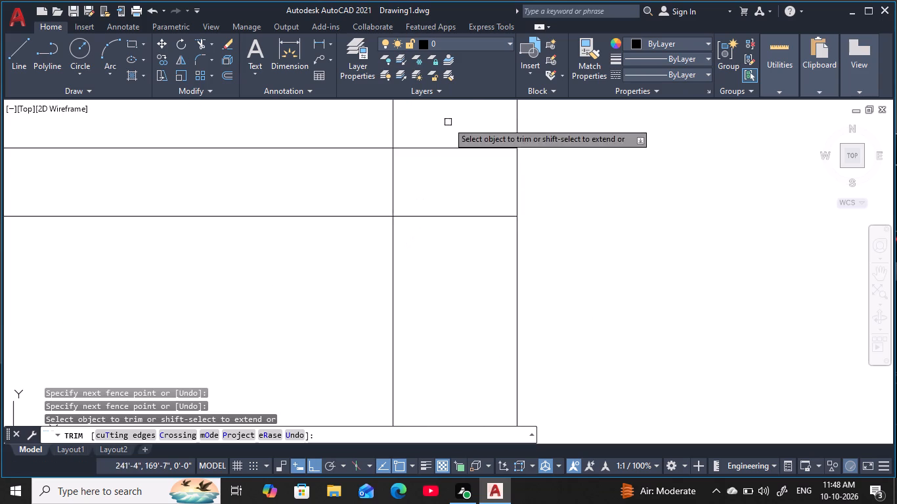
left_click(448, 122)
left_click(448, 301)
left_click_drag(420, 199, 414, 196)
left_click(319, 198)
Trim the crossing lines where the short upward door stub meets this long horizontal wall, opening the stub's base.
middle_click_drag(319, 198, 695, 248)
scroll(695, 248, "down", 3)
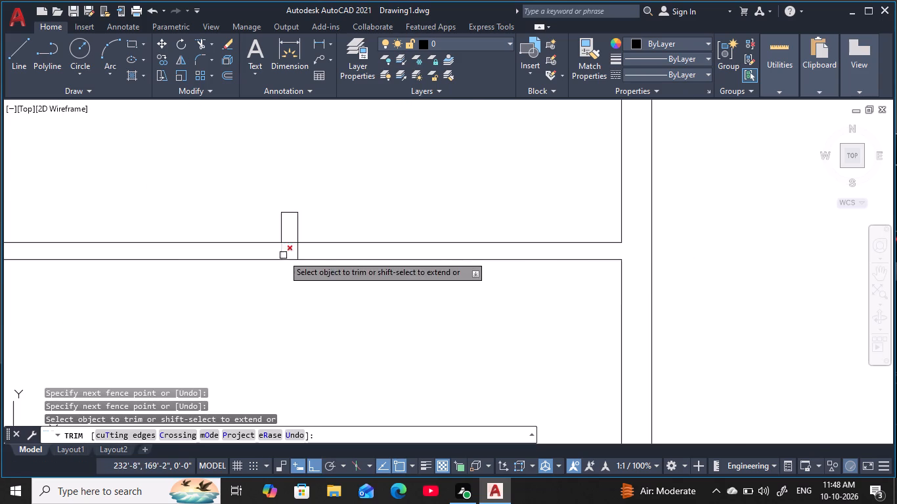
scroll(283, 257, "up", 3)
left_click(401, 223)
left_click(218, 233)
left_click(280, 224)
left_click(299, 188)
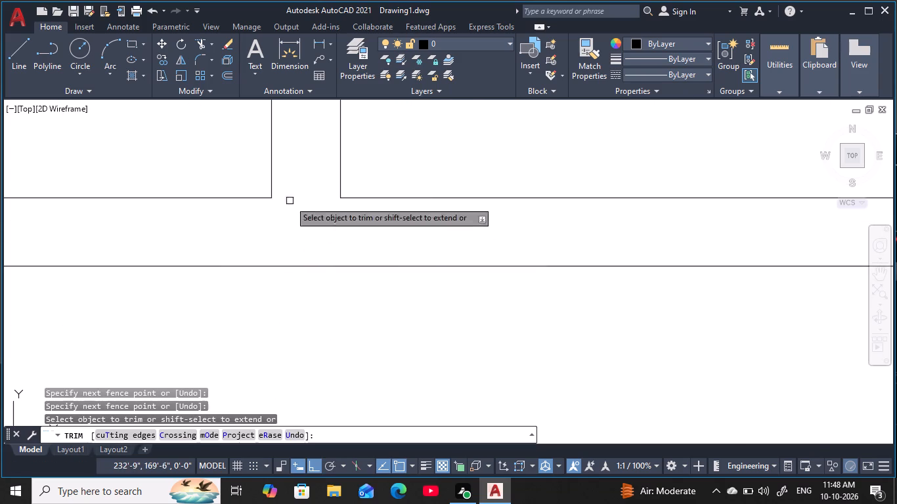
Trim the lines inside the short wall piece between the two door openings, opening its T-junction with the vertical wall above.
scroll(250, 251, "down", 3)
middle_click_drag(248, 253, 554, 250)
middle_click_drag(14, 247, 282, 241)
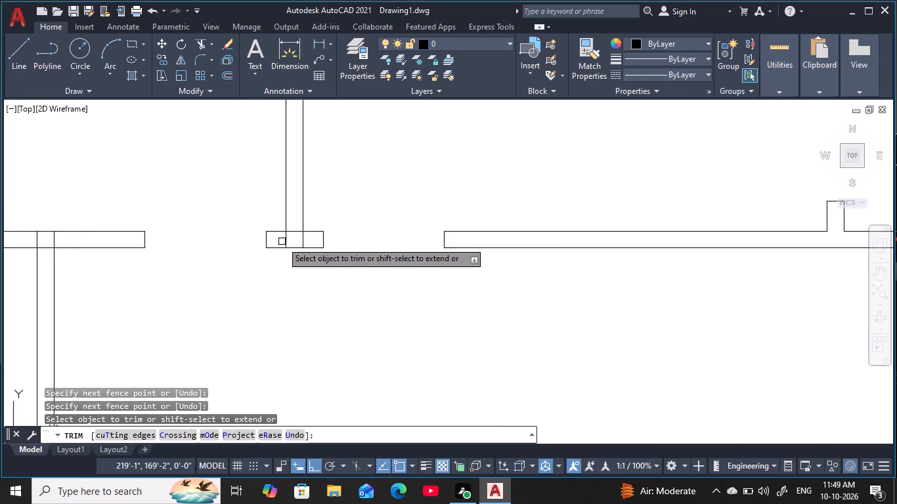
scroll(282, 241, "up", 4)
left_click_drag(447, 238, 420, 238)
left_click(259, 240)
left_click(360, 226)
left_click(418, 228)
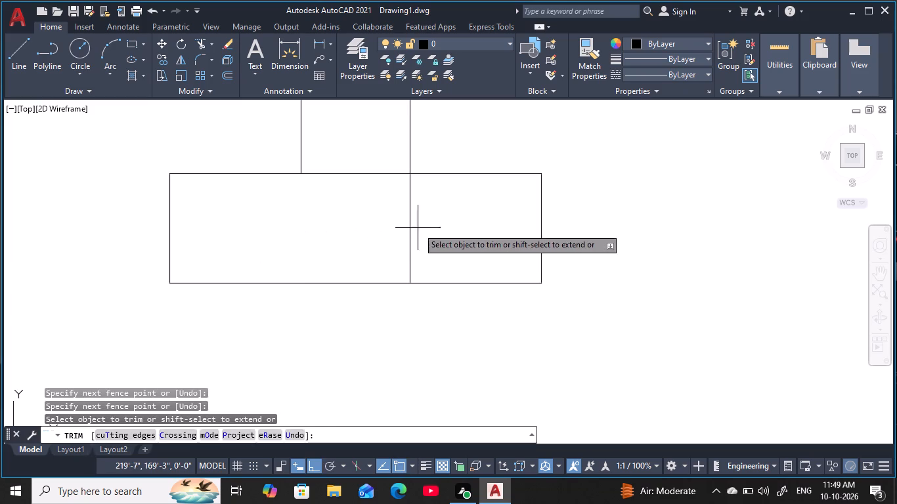
left_click(361, 233)
left_click_drag(362, 196, 361, 190)
left_click(353, 138)
Trim the overlapping lines where the downward vertical wall meets the horizontal wall segment west of the door opening.
scroll(336, 217, "down", 5)
middle_click_drag(133, 293, 322, 289)
scroll(301, 234, "up", 3)
left_click_drag(271, 199, 260, 199)
left_click(82, 204)
scroll(192, 206, "up", 1)
left_click(192, 206)
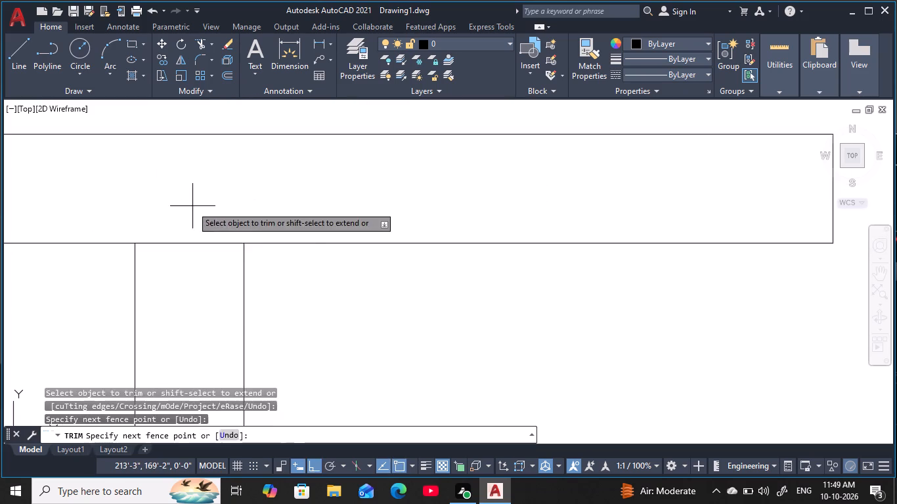
left_click(205, 297)
Trim the overlapping lines where the small room's vertical wall meets that segment near its left end, opening the junction.
scroll(247, 308, "down", 7)
middle_click_drag(164, 306, 276, 283)
scroll(271, 283, "up", 6)
left_click(472, 269)
left_click(290, 294)
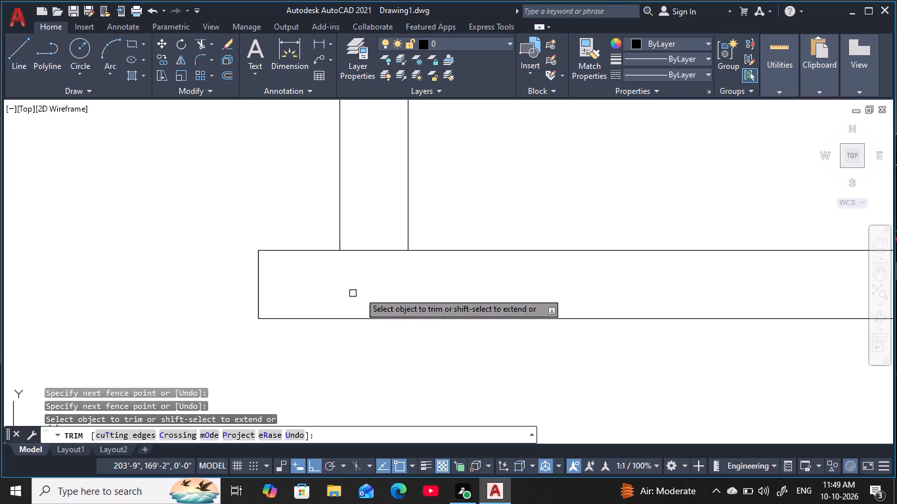
left_click_drag(391, 285, 393, 270)
left_click(385, 236)
Trim the overlapping lines where the short horizontal wall beyond the door opening meets the left external wall.
scroll(349, 266, "down", 5)
scroll(176, 289, "up", 4)
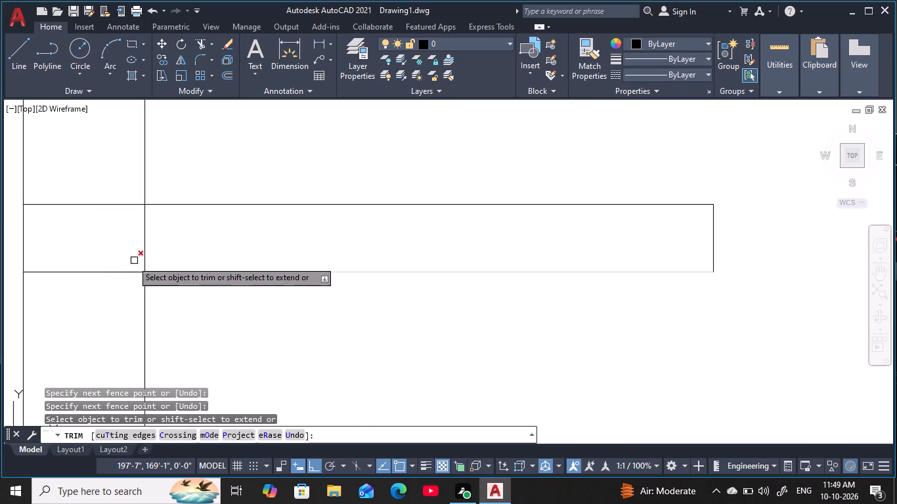
middle_click_drag(100, 244, 244, 246)
left_click(219, 177)
left_click(202, 349)
left_click_drag(229, 260, 236, 260)
left_click(353, 247)
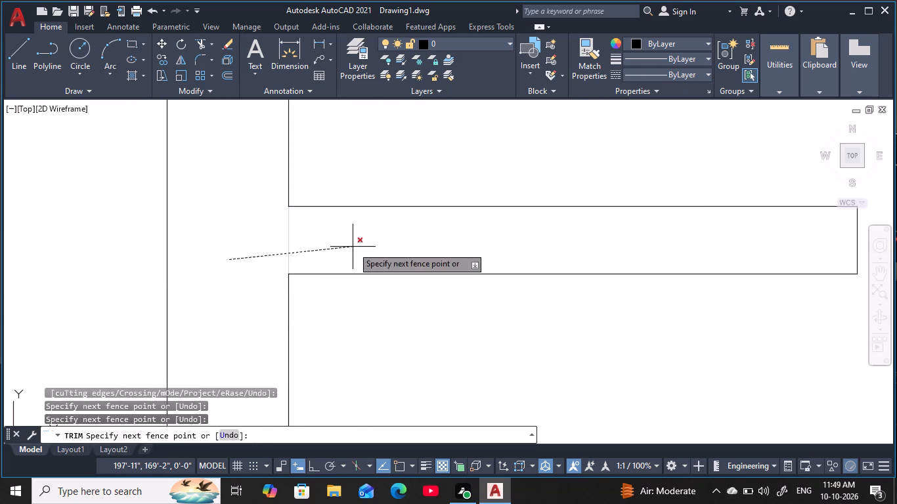
Trim the crossing inner lines at the small room's top-right wall corner.
scroll(355, 246, "down", 6)
middle_click_drag(414, 168, 354, 248)
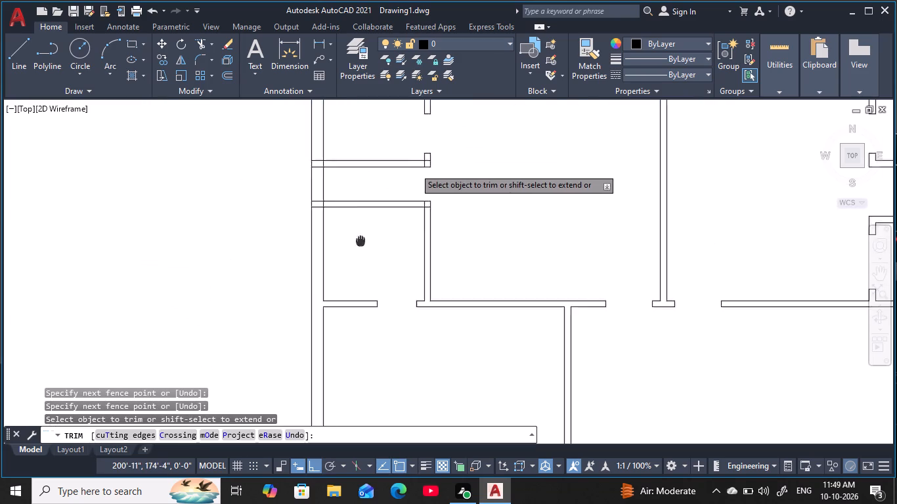
middle_click_drag(354, 248, 337, 268)
scroll(374, 265, "up", 5)
middle_click_drag(366, 233, 259, 396)
left_click(387, 309)
left_click(334, 244)
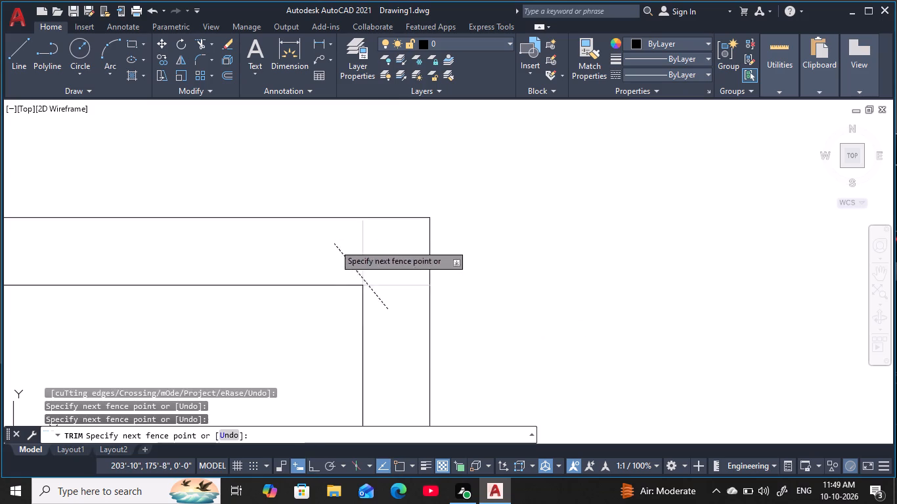
Trim the overlapping lines where the small room's top wall meets the left external wall, opening the junction.
scroll(324, 266, "down", 4)
middle_click_drag(97, 343, 296, 301)
scroll(350, 237, "up", 4)
left_click_drag(300, 182, 299, 190)
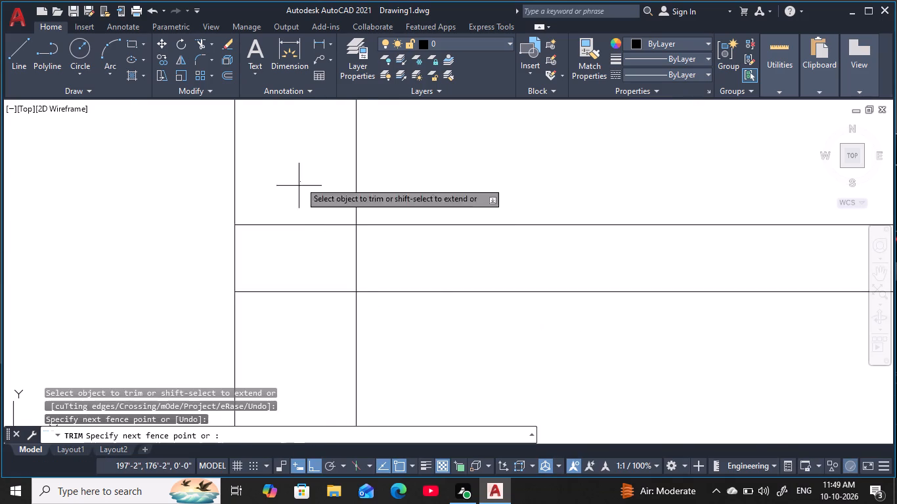
left_click_drag(299, 190, 298, 196)
left_click(317, 358)
left_click_drag(317, 299, 322, 293)
left_click_drag(403, 252, 410, 251)
Trim the next horizontal wall's two lines where they run through the left external wall.
scroll(397, 252, "down", 4)
middle_click_drag(393, 201, 399, 256)
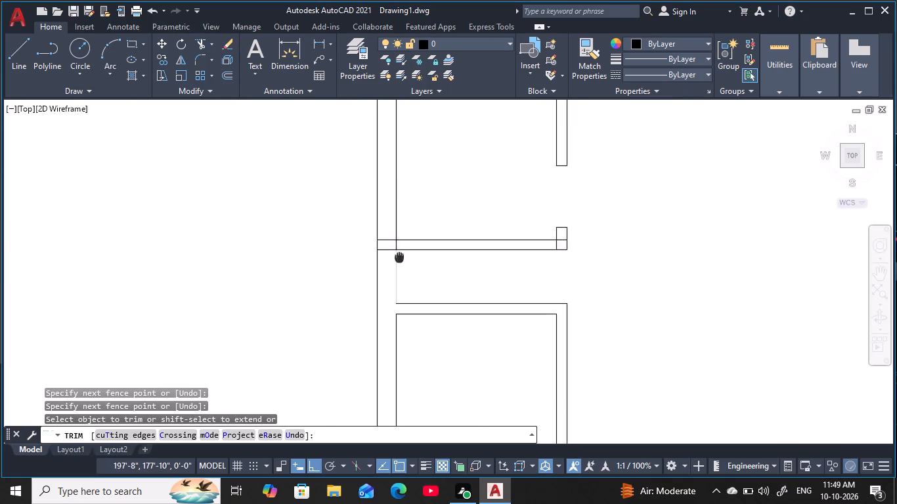
scroll(392, 253, "up", 4)
left_click(355, 136)
left_click(349, 338)
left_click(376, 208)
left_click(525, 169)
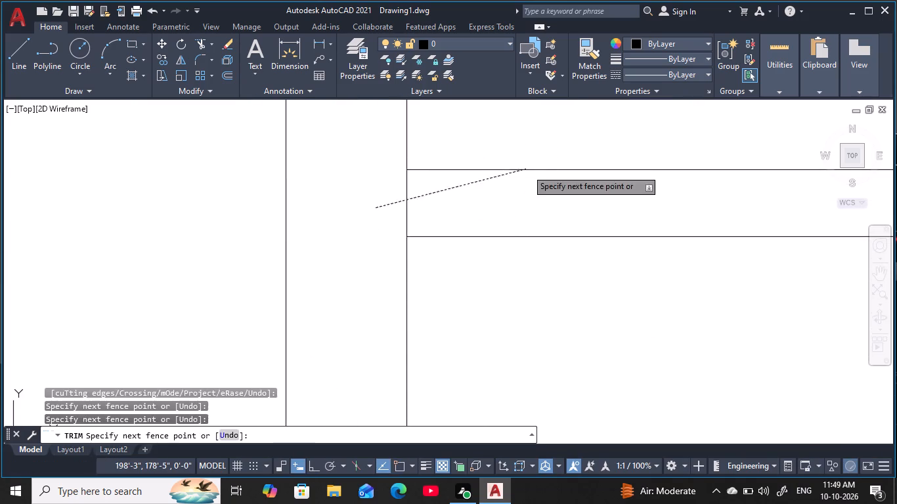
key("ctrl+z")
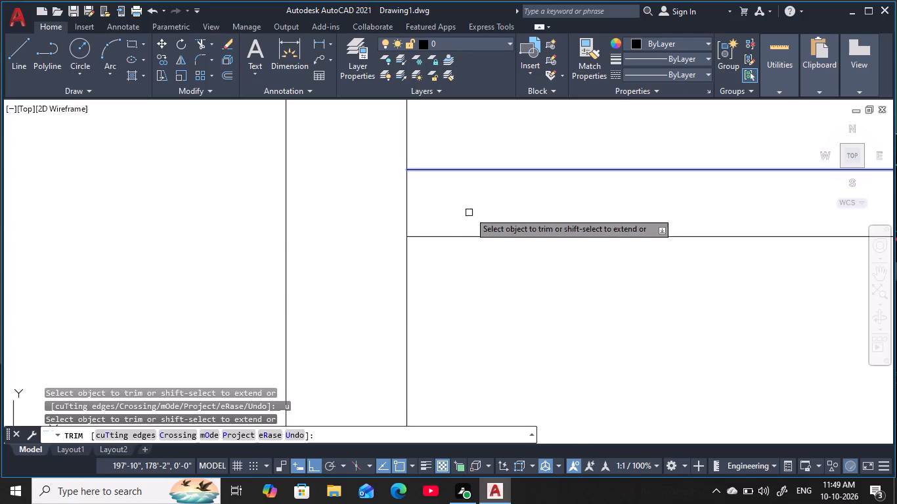
Trim the left external wall's inner line across the end of that horizontal wall, opening the junction.
left_click(480, 202)
left_click(343, 218)
Trim the crossing lines at the right end of that horizontal wall, where it meets the short upward door stub.
scroll(506, 253, "down", 3)
middle_click_drag(506, 262, 289, 287)
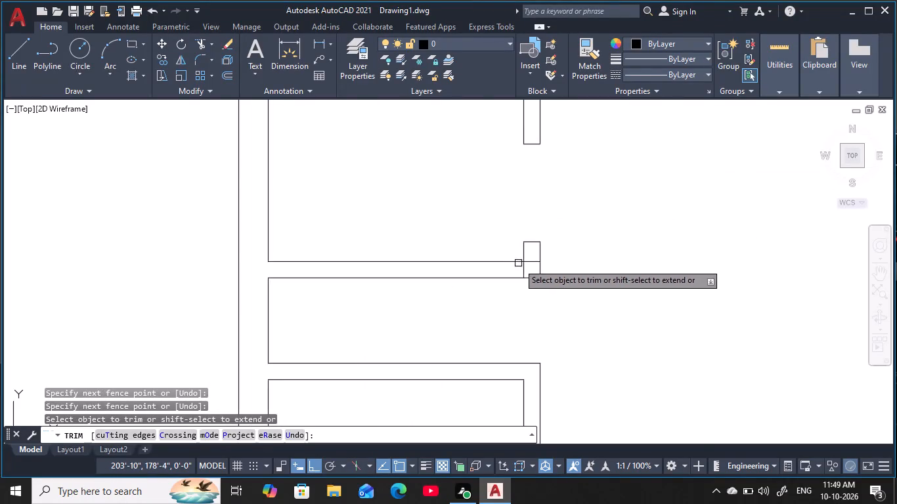
scroll(520, 261, "up", 3)
left_click(562, 253)
left_click(524, 314)
Trim the overlapping lines where the lower part of the plan's upper horizontal wall meets the left external wall.
scroll(525, 280, "down", 3)
middle_click_drag(466, 206, 486, 250)
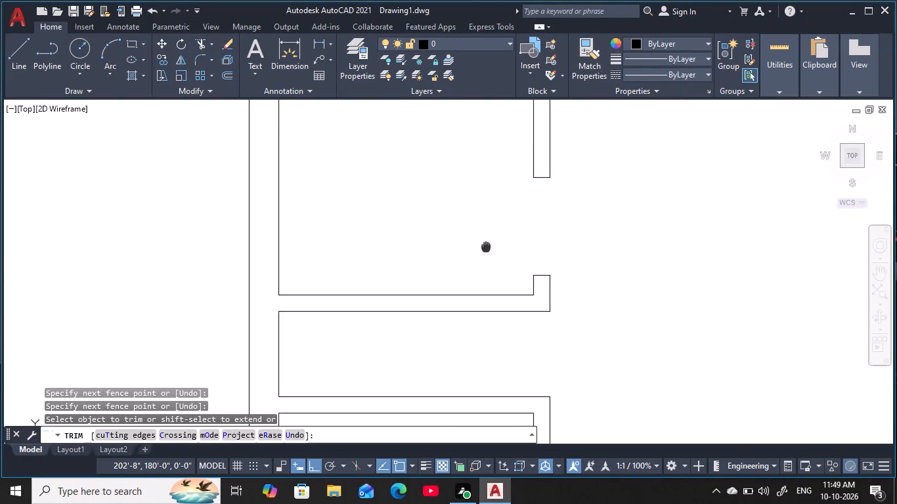
middle_click_drag(486, 250, 512, 348)
scroll(512, 348, "down", 2)
middle_click_drag(502, 345, 424, 161)
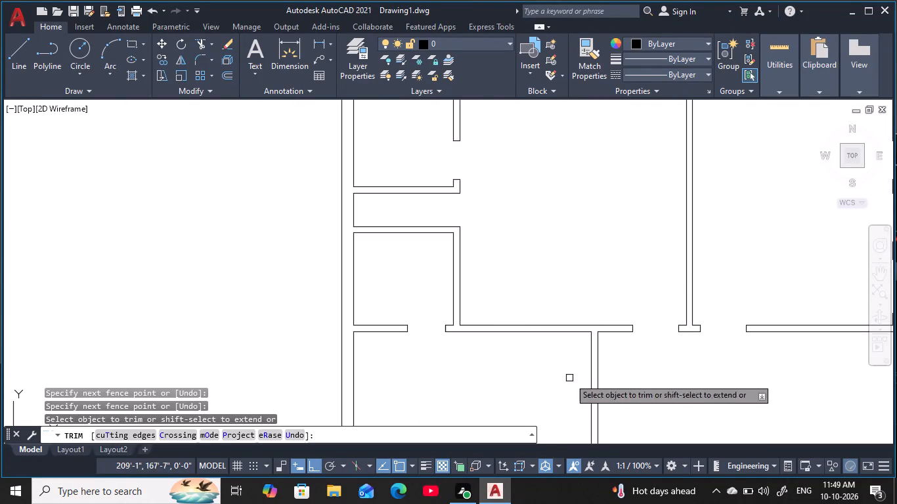
middle_click_drag(508, 381, 458, 165)
middle_click_drag(458, 249, 457, 229)
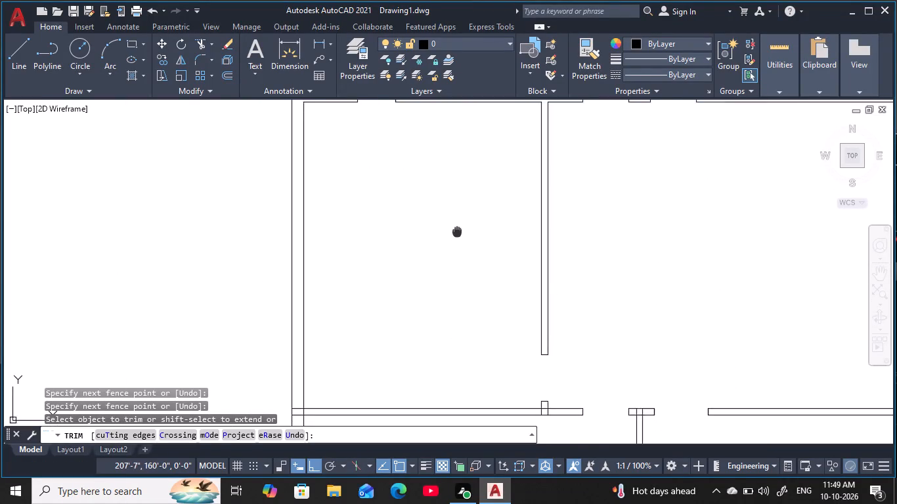
middle_click_drag(457, 229, 458, 205)
middle_click_drag(443, 385, 441, 294)
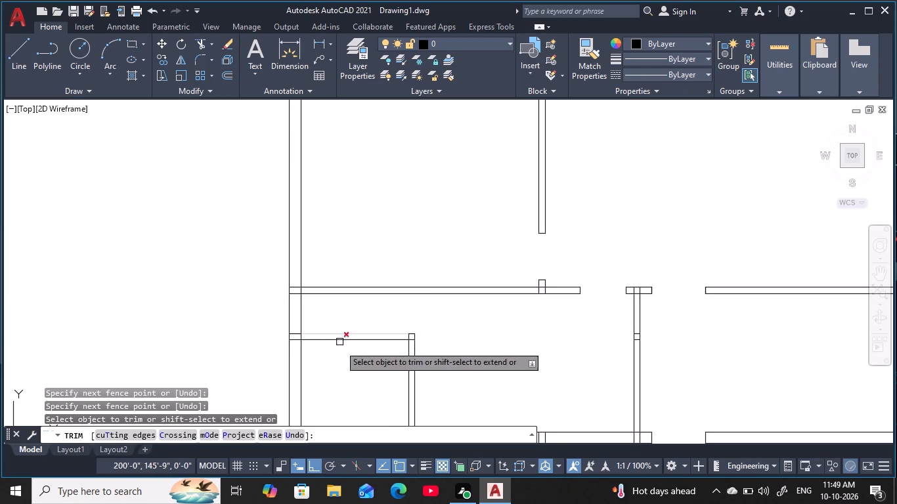
middle_click_drag(336, 367, 378, 318)
scroll(353, 276, "up", 3)
middle_click_drag(315, 229, 336, 252)
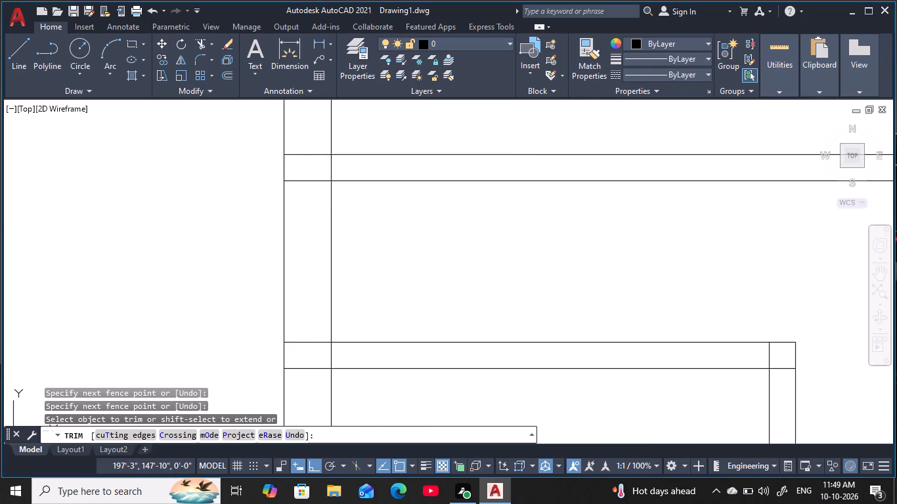
left_click(310, 124)
left_click(311, 200)
left_click(309, 168)
left_click(358, 166)
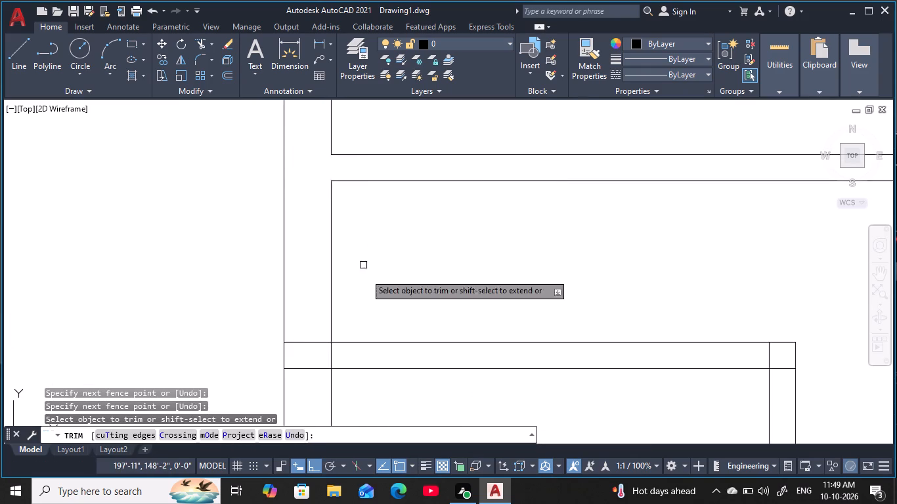
Trim the overlapping lines where the lower small room's top wall meets the left external wall, opening the junction.
middle_click_drag(403, 312, 414, 197)
left_click(320, 219)
left_click(322, 289)
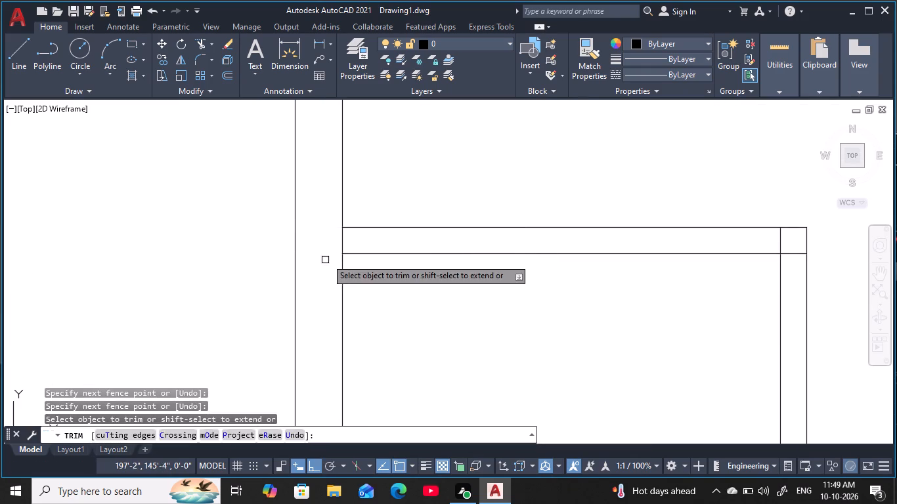
left_click(329, 243)
left_click(374, 239)
Trim the crossing inner lines at the lower small room's top-right wall corner.
scroll(429, 249, "down", 2)
middle_click_drag(437, 254, 340, 280)
scroll(448, 282, "down", 1)
scroll(448, 282, "up", 4)
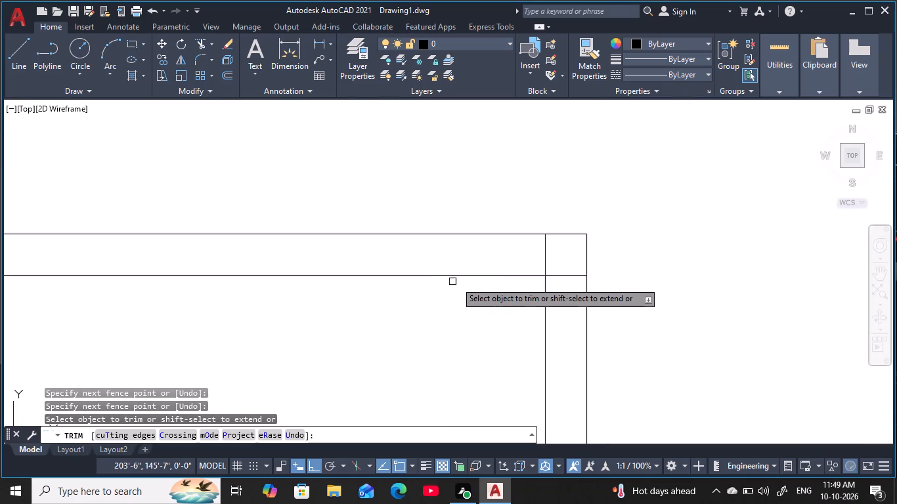
left_click(572, 283)
left_click(540, 263)
Trim the crossing lines where the short upward door stub meets the horizontal wall above the lower small room.
scroll(557, 253, "down", 4)
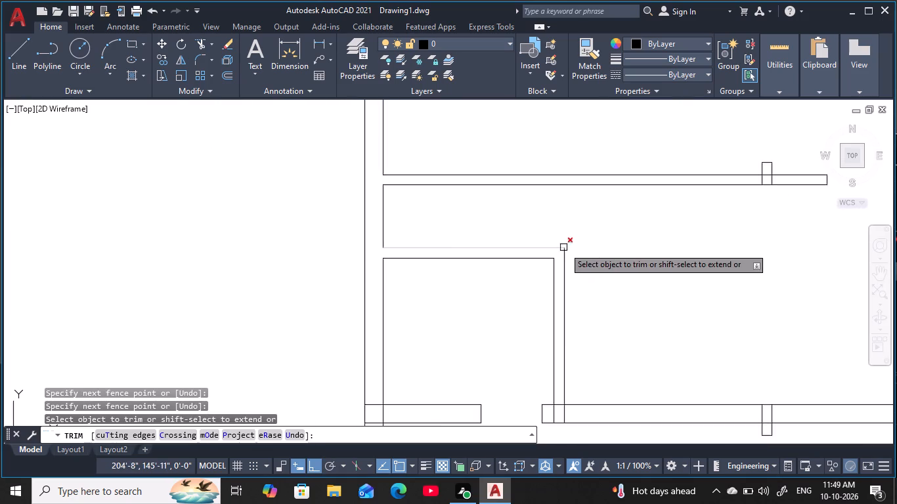
middle_click_drag(567, 246, 433, 312)
scroll(559, 269, "up", 5)
left_click(618, 269)
left_click(472, 306)
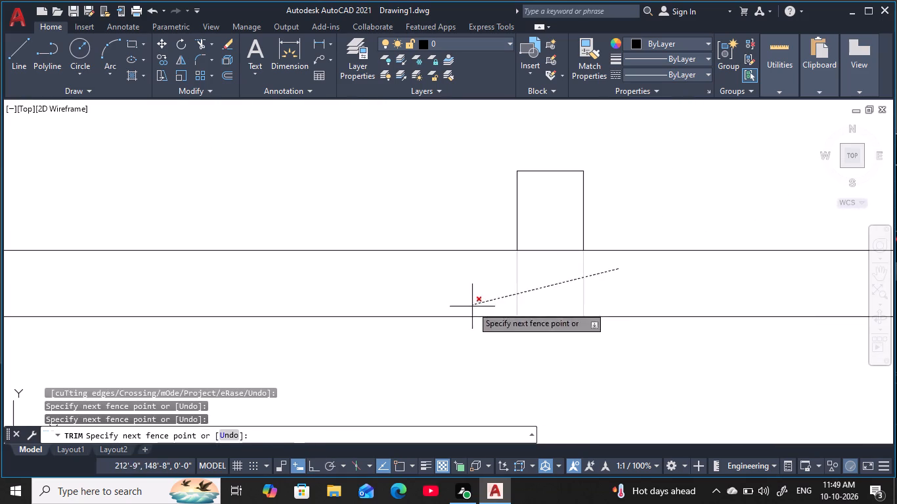
left_click_drag(530, 270, 531, 264)
left_click(539, 243)
Trim the lines inside the short wall piece between the door openings, opening its T-junction with the vertical wall below.
scroll(579, 301, "down", 5)
middle_click_drag(590, 306, 370, 280)
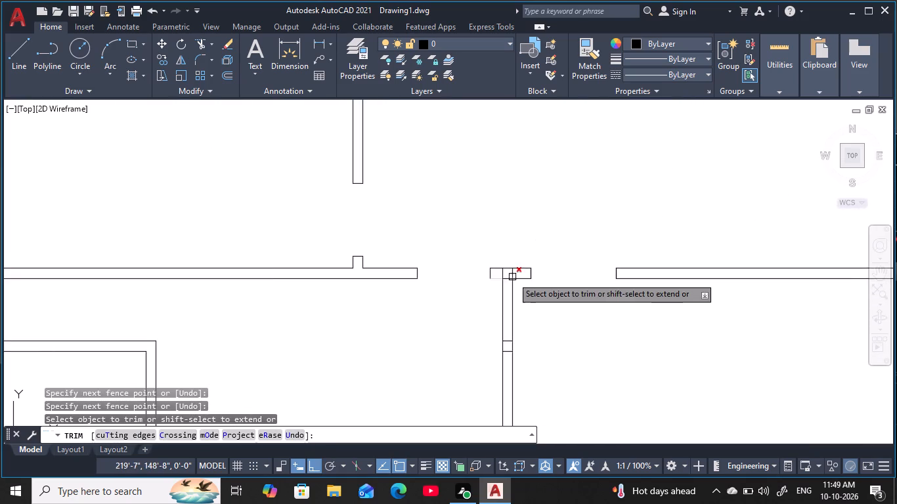
scroll(512, 277, "up", 5)
left_click(548, 256)
left_click(384, 276)
left_click(471, 277)
left_click_drag(490, 331, 492, 337)
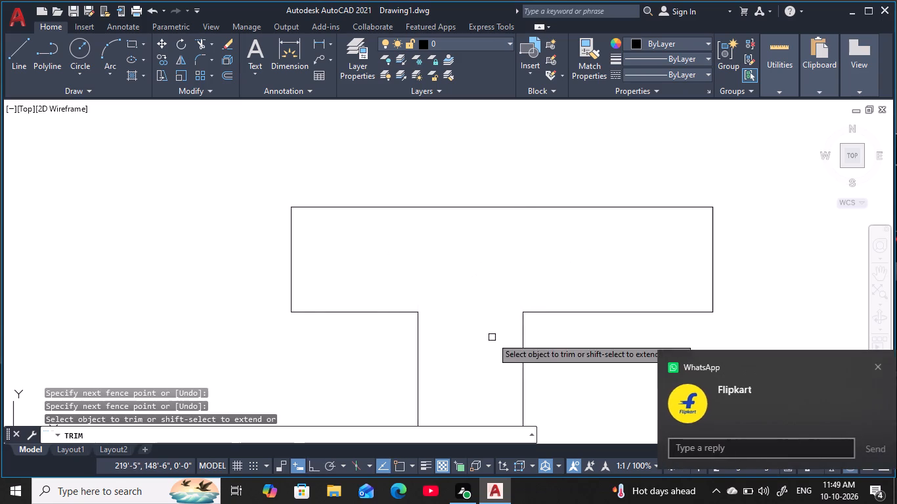
Trim away the two short leftover lines crossing the vertical wall below that T-junction.
scroll(492, 347, "down", 4)
middle_click_drag(494, 347, 411, 210)
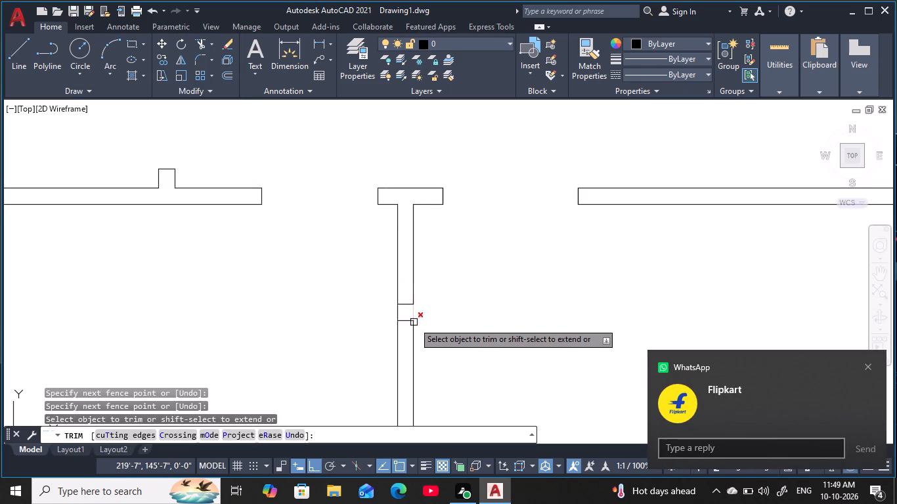
middle_click_drag(414, 323, 418, 259)
scroll(415, 250, "up", 4)
left_click(361, 176)
left_click_drag(389, 348, 386, 354)
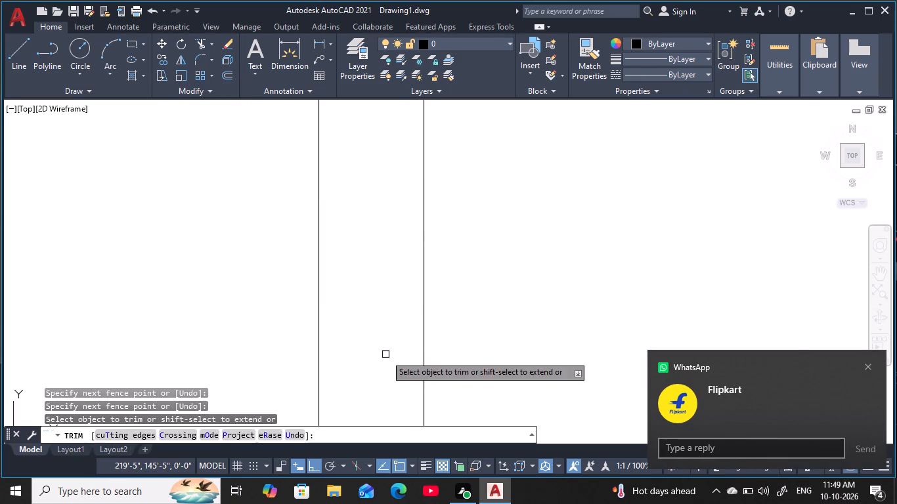
Trim the overlapping lines where that vertical wall's lower end meets the thick horizontal wall, opening the junction.
scroll(383, 358, "down", 6)
middle_click_drag(276, 376, 404, 188)
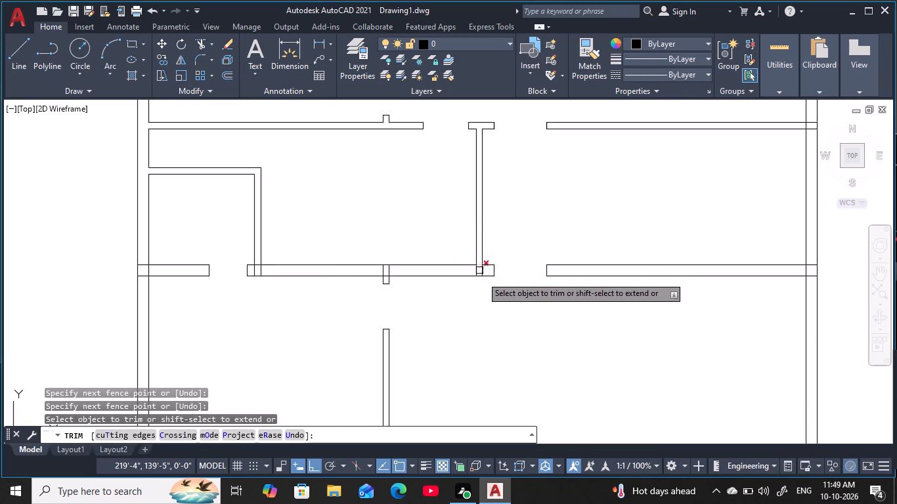
scroll(482, 277, "up", 5)
left_click_drag(529, 251, 517, 255)
left_click_drag(345, 266, 351, 262)
left_click_drag(438, 192, 439, 184)
left_click(447, 147)
Trim the crossing lines where the short downward door stub meets the thick horizontal wall, opening the junction.
scroll(417, 236, "down", 3)
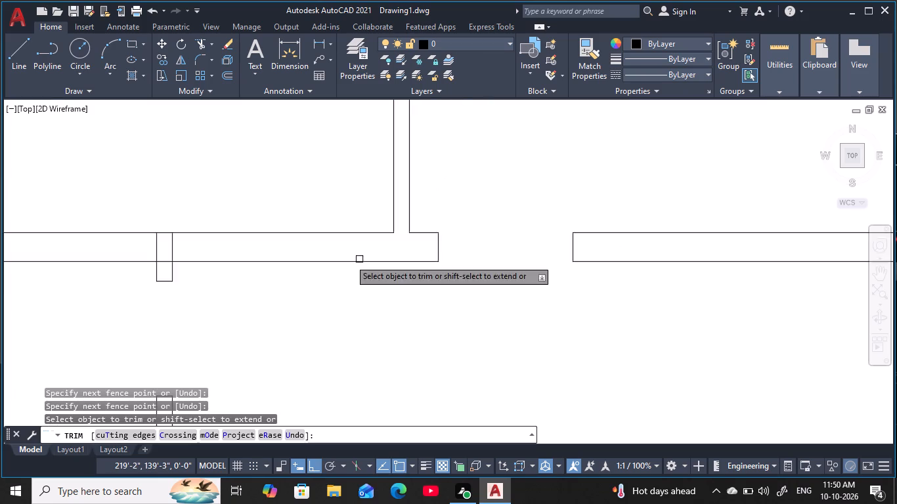
scroll(334, 259, "down", 1)
middle_click_drag(300, 259, 523, 212)
scroll(491, 205, "up", 4)
left_click(294, 248)
left_click(133, 248)
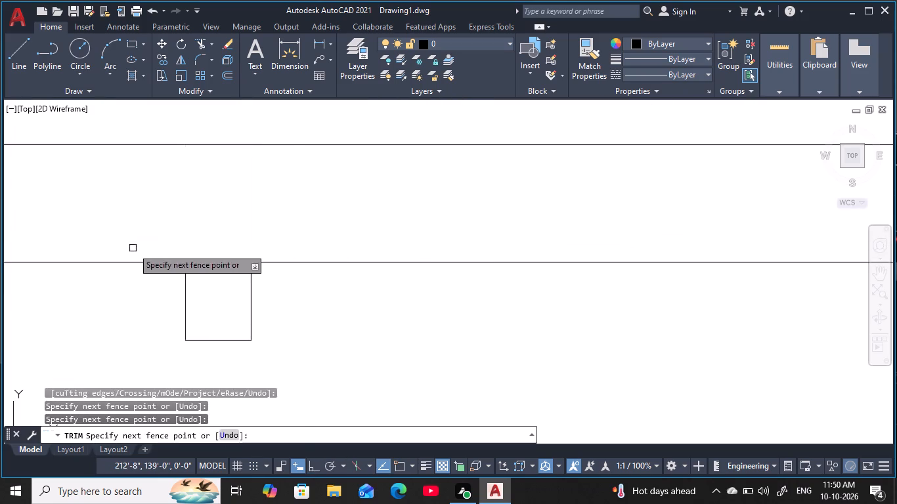
left_click(218, 234)
left_click(216, 293)
Trim the overlapping lines where the lower small room's vertical wall meets the thick horizontal wall beside the door opening.
scroll(141, 306, "down", 4)
middle_click_drag(127, 303, 641, 249)
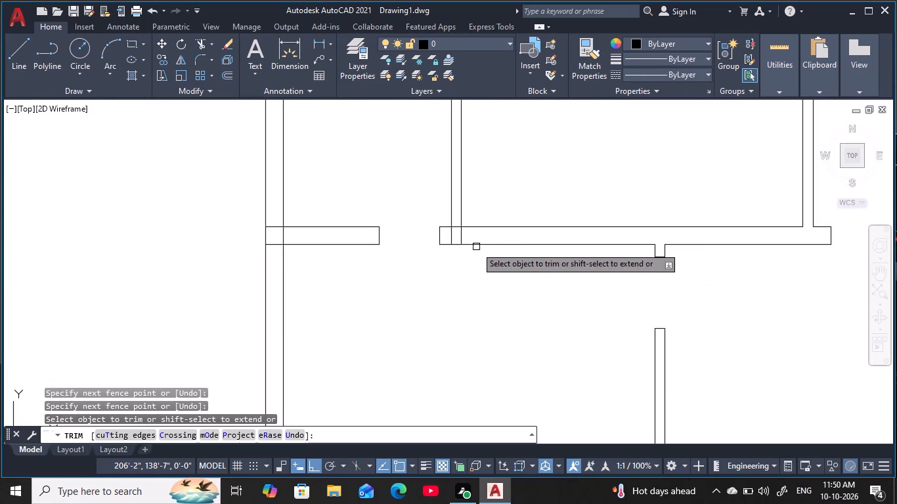
scroll(466, 238, "up", 5)
left_click(470, 234)
left_click(258, 264)
left_click_drag(322, 192, 330, 184)
left_click(385, 110)
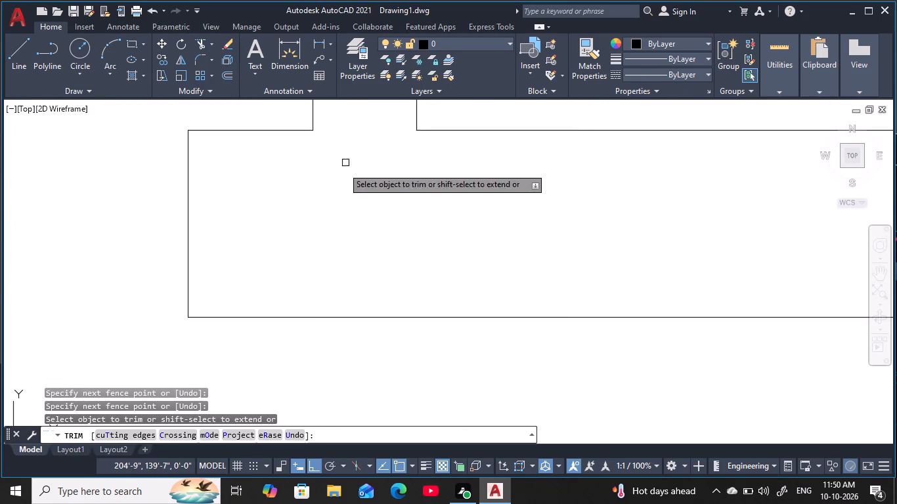
Trim the thick horizontal wall's lower line where it crosses the left external wall.
scroll(333, 193, "down", 5)
middle_click_drag(209, 293, 370, 333)
scroll(318, 261, "up", 5)
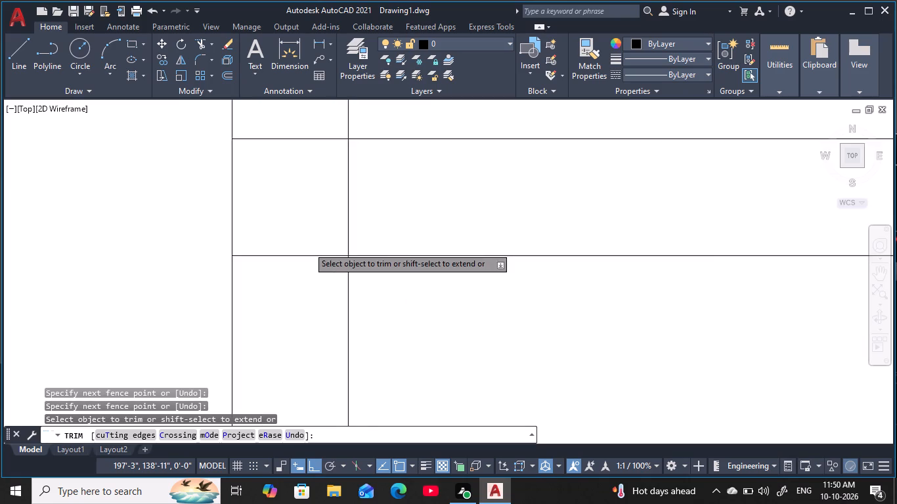
left_click(309, 215)
left_click(305, 308)
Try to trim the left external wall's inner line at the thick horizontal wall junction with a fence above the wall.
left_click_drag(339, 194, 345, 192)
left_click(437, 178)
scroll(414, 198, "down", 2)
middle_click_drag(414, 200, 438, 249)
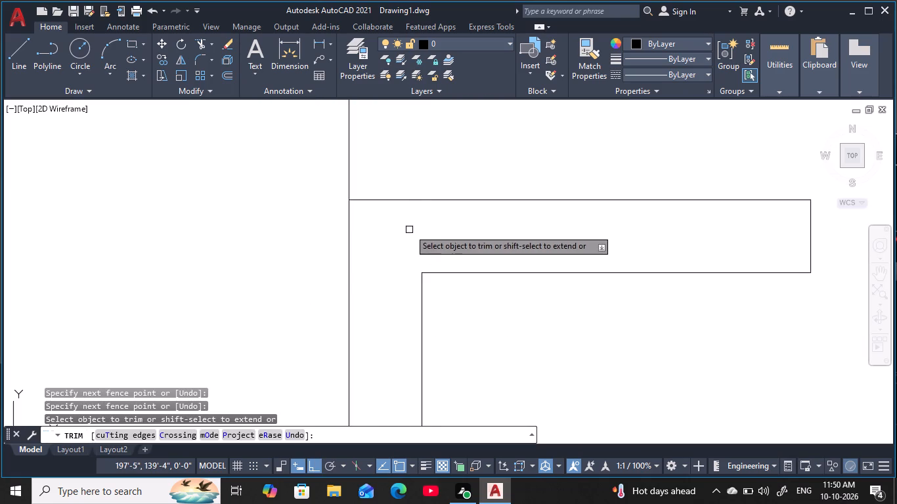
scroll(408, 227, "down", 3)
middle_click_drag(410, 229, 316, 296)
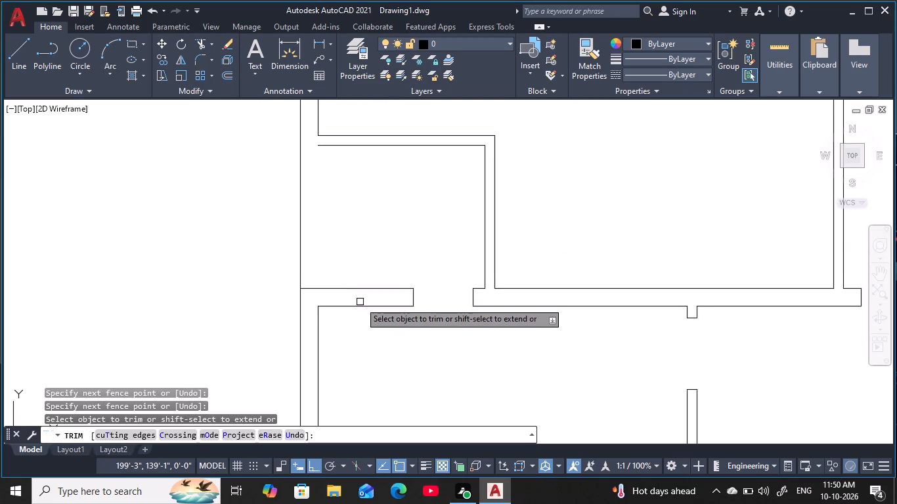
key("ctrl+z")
Trim the left external wall's inner line and the thick wall's upper line inside their junction to open it.
scroll(365, 302, "down", 4)
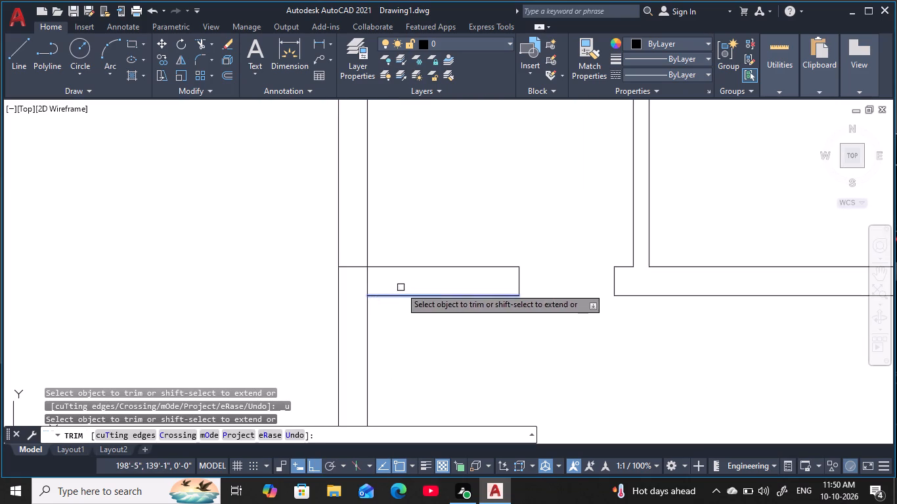
left_click(403, 285)
left_click(344, 287)
left_click(364, 281)
left_click(357, 264)
Trim the overlapping lines where the lowest interior vertical wall meets the bottom external wall, opening the T-junction.
scroll(412, 341, "down", 3)
middle_click_drag(423, 346, 342, 163)
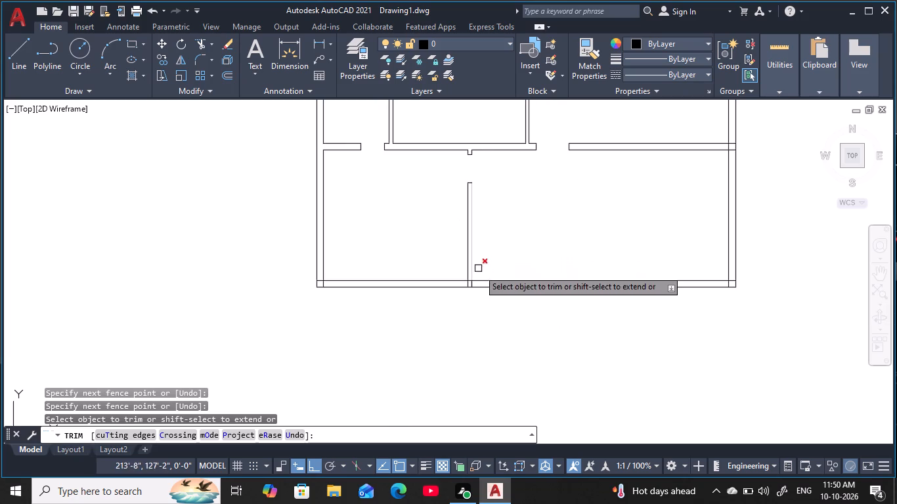
scroll(482, 279, "up", 4)
middle_click_drag(484, 321, 493, 285)
left_click(460, 294)
left_click(354, 295)
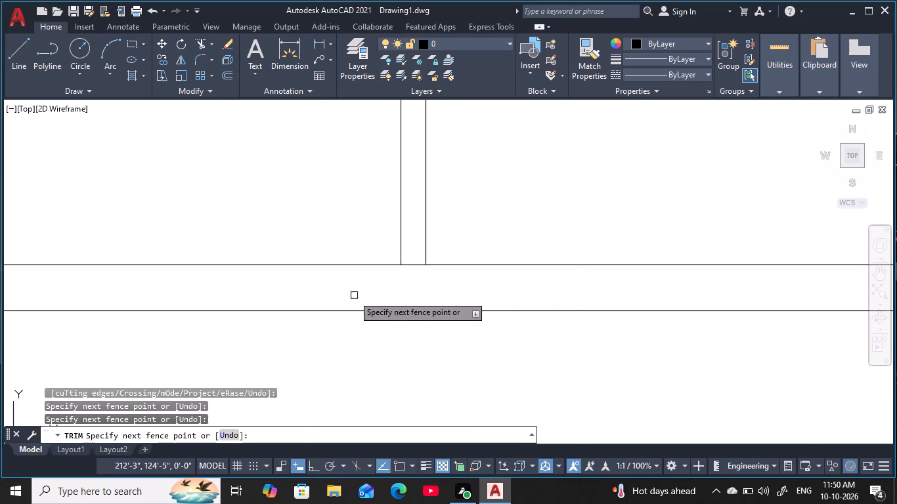
left_click(421, 272)
left_click(414, 258)
Trim the two inner lines overlapping inside the bottom-left corner of the external walls.
scroll(420, 262, "down", 5)
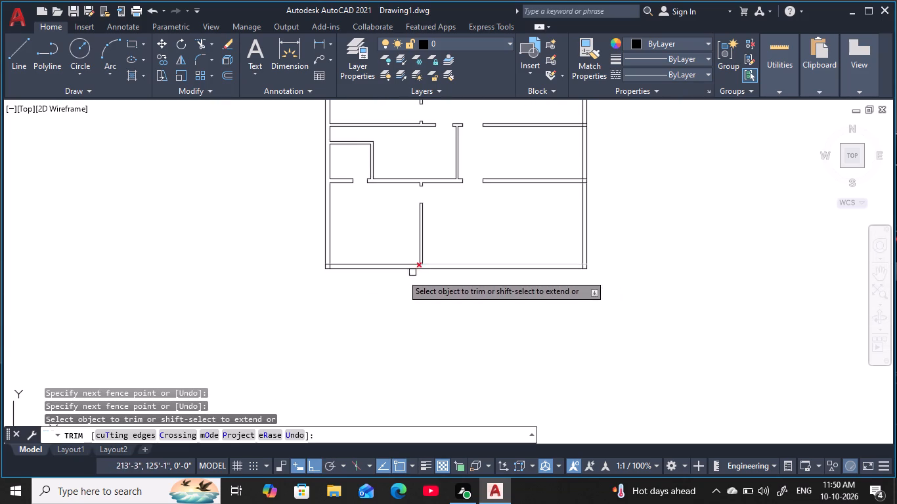
scroll(324, 280, "up", 5)
middle_click_drag(307, 200, 328, 279)
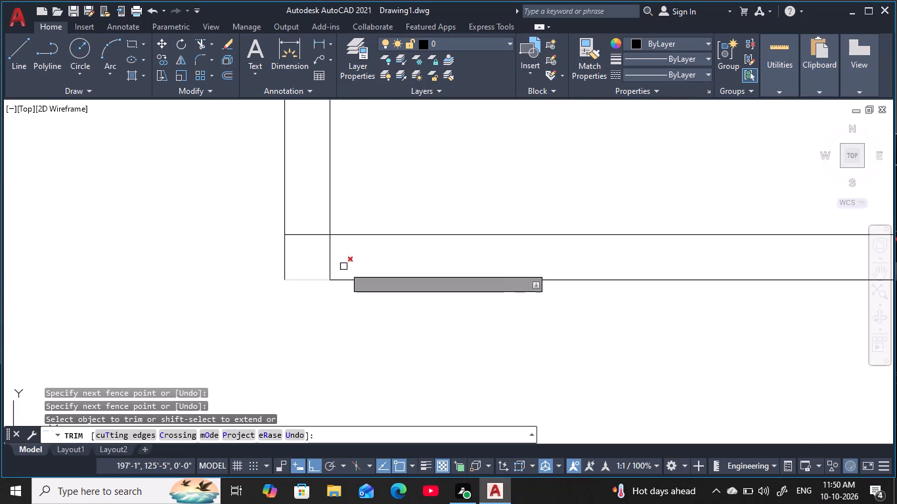
left_click(364, 257)
left_click(303, 230)
Trim the two inner lines overlapping inside the bottom-right corner of the external walls.
scroll(362, 282, "down", 4)
middle_click_drag(370, 285, 171, 302)
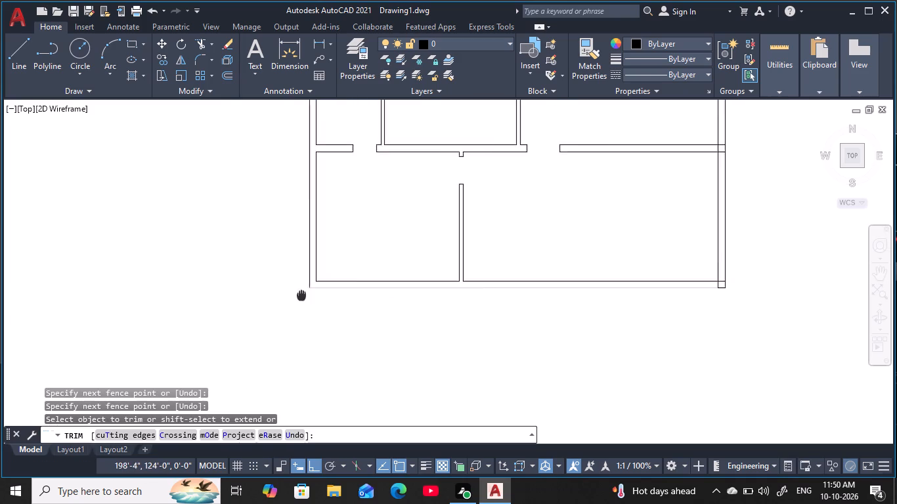
scroll(579, 295, "up", 5)
left_click_drag(498, 285, 500, 285)
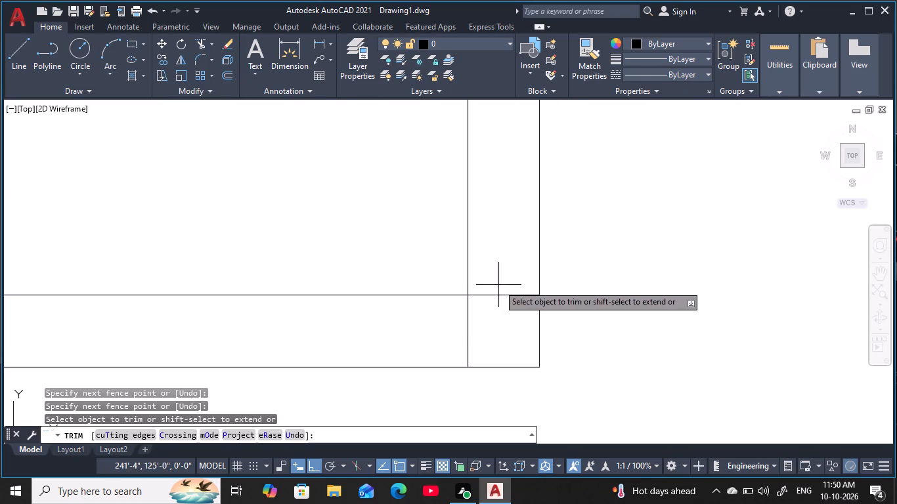
left_click_drag(500, 285, 500, 292)
left_click(450, 337)
Trim the overlapping lines where the thick horizontal wall meets the right external wall, and end the Trim command.
scroll(392, 274, "down", 4)
middle_click_drag(346, 215, 502, 411)
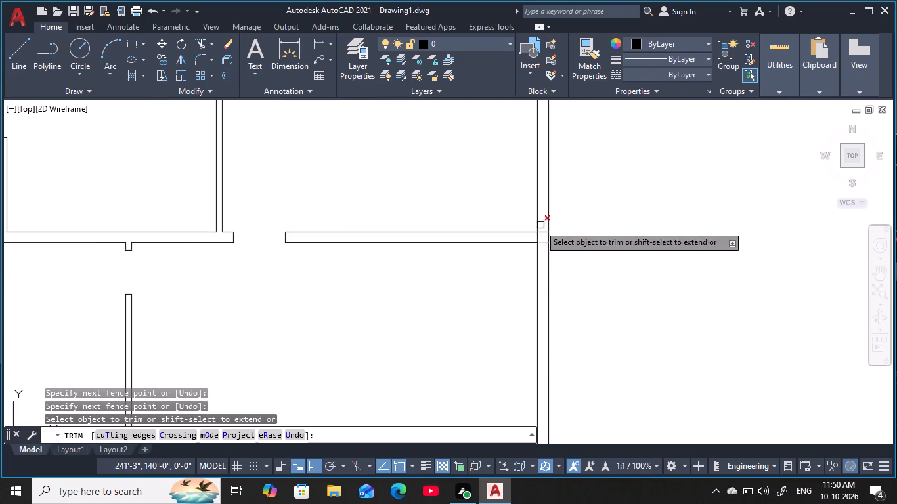
scroll(538, 224, "up", 4)
left_click_drag(579, 235, 579, 246)
left_click(567, 392)
left_click(556, 339)
left_click(470, 343)
scroll(475, 334, "down", 4)
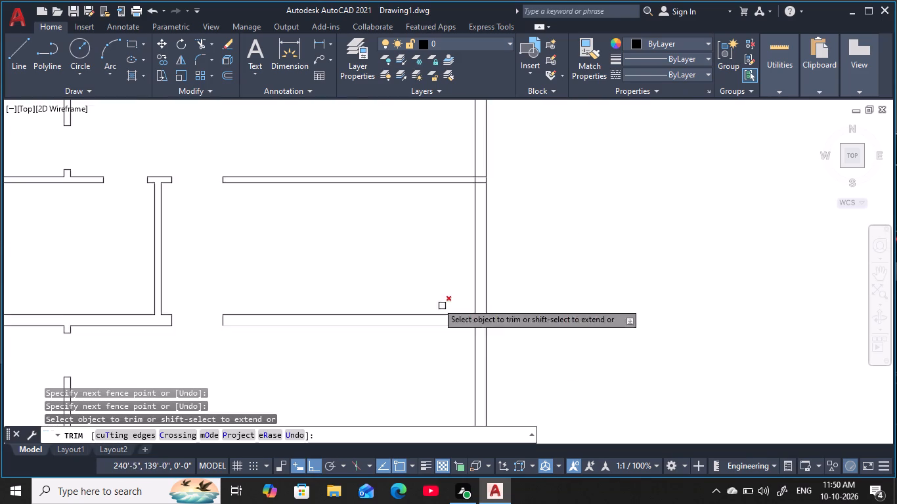
scroll(396, 255, "down", 3)
middle_click_drag(396, 255, 449, 285)
scroll(420, 240, "up", 1)
key("Escape")
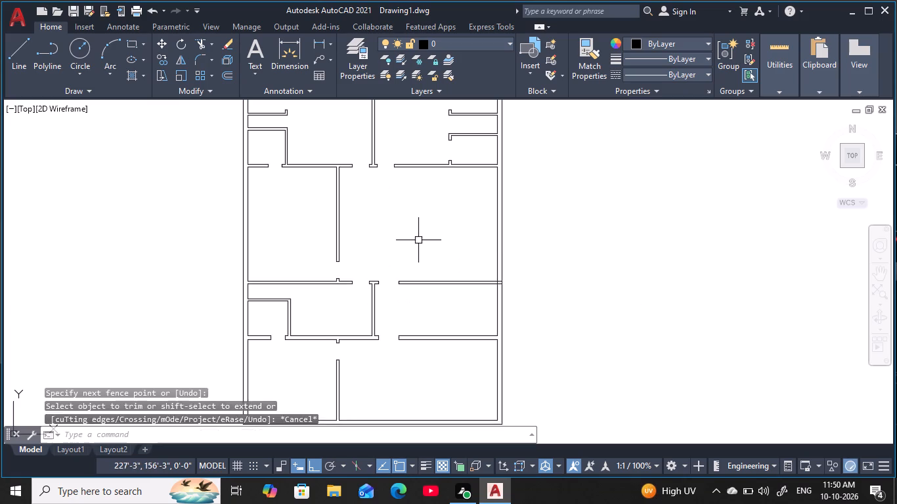
key("Escape")
key("Escape")
key("Escape")
key("Escape")
key("Escape")
key("Escape")
key("Escape")
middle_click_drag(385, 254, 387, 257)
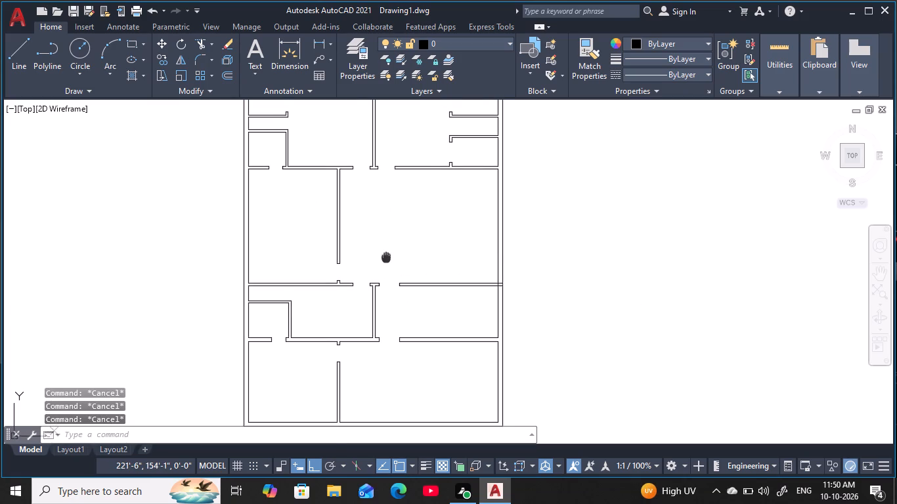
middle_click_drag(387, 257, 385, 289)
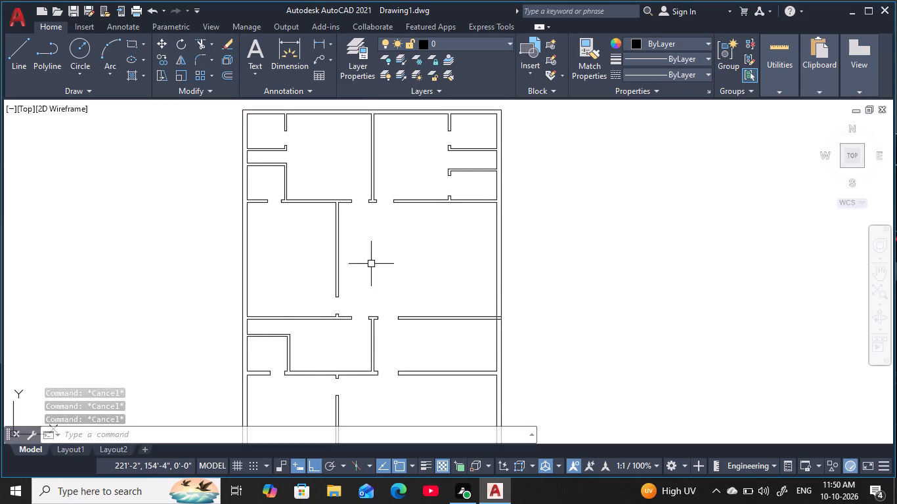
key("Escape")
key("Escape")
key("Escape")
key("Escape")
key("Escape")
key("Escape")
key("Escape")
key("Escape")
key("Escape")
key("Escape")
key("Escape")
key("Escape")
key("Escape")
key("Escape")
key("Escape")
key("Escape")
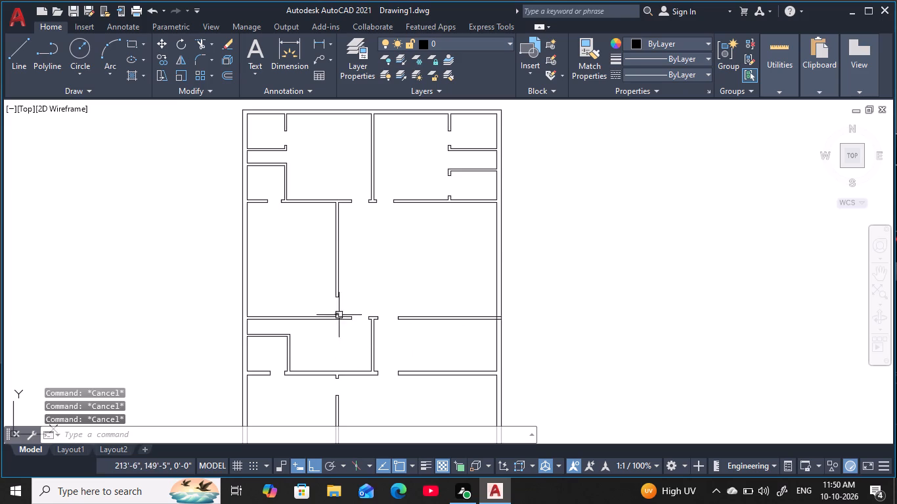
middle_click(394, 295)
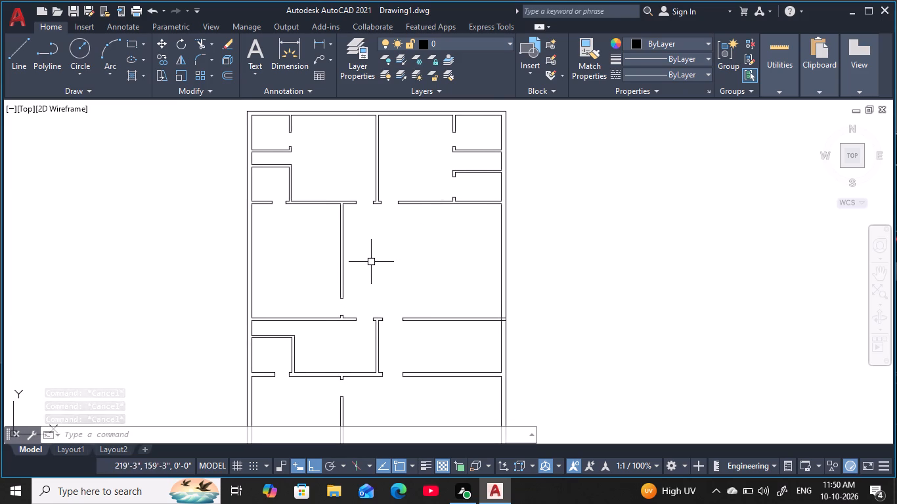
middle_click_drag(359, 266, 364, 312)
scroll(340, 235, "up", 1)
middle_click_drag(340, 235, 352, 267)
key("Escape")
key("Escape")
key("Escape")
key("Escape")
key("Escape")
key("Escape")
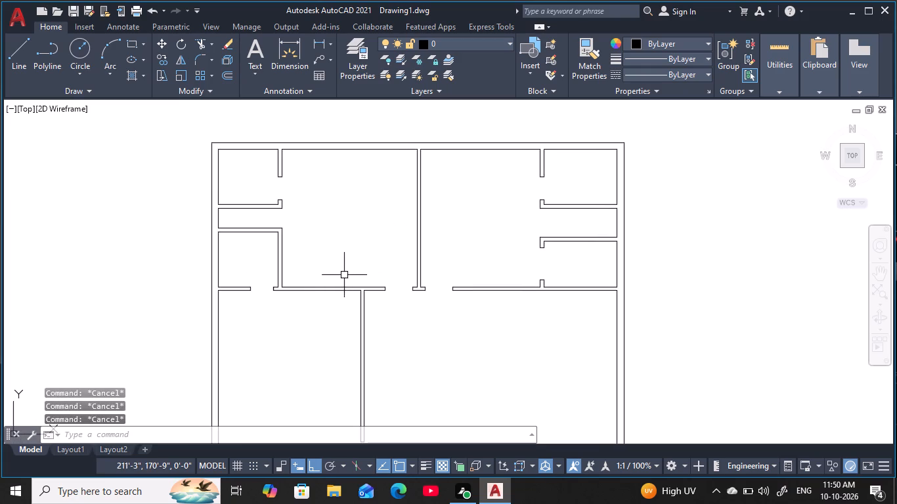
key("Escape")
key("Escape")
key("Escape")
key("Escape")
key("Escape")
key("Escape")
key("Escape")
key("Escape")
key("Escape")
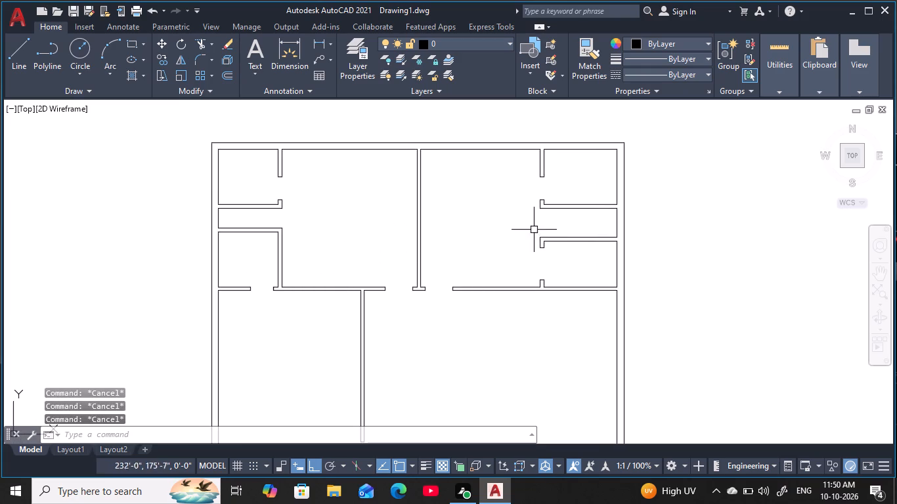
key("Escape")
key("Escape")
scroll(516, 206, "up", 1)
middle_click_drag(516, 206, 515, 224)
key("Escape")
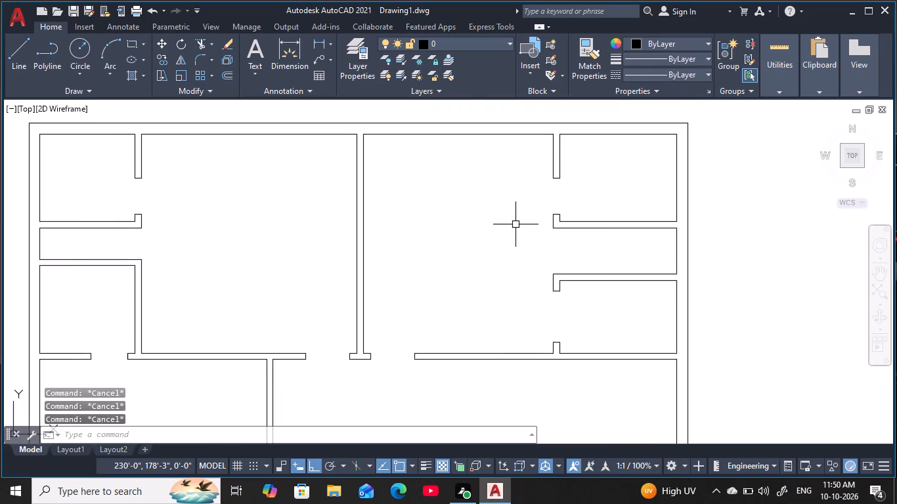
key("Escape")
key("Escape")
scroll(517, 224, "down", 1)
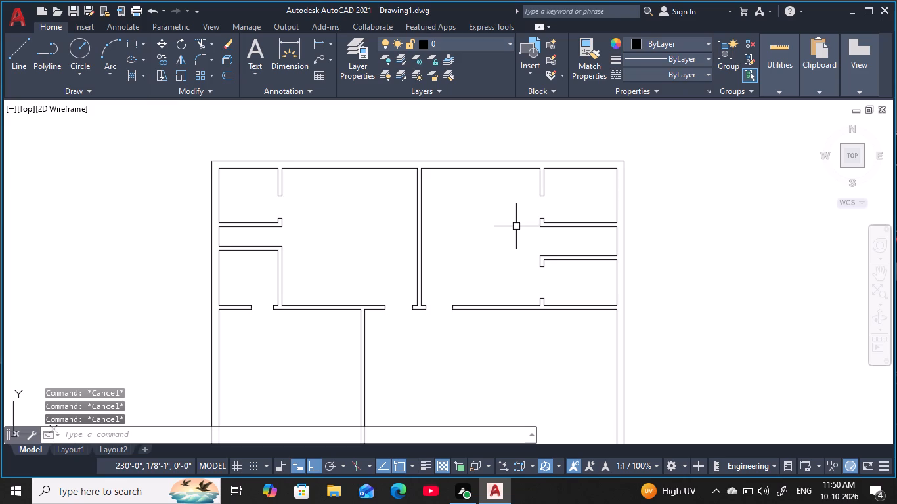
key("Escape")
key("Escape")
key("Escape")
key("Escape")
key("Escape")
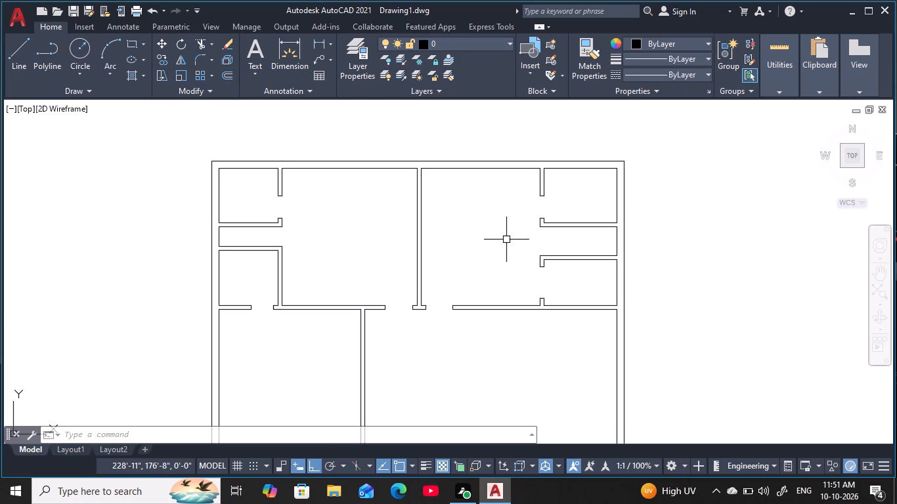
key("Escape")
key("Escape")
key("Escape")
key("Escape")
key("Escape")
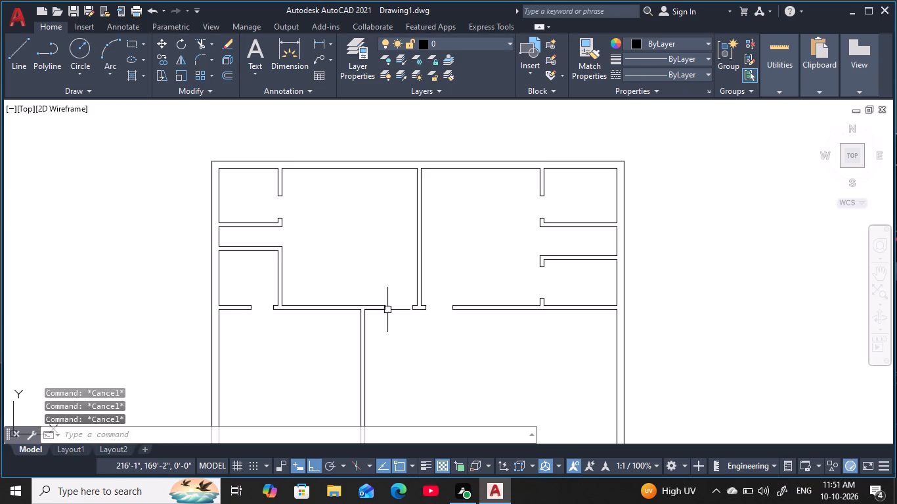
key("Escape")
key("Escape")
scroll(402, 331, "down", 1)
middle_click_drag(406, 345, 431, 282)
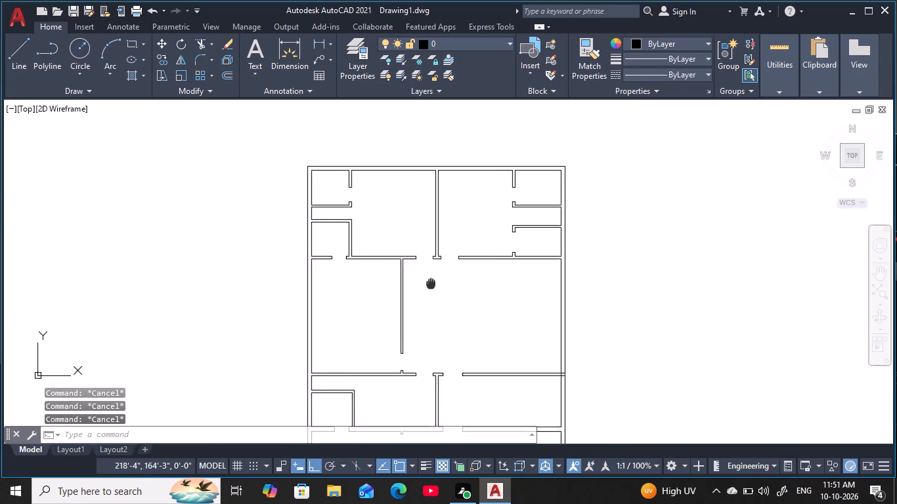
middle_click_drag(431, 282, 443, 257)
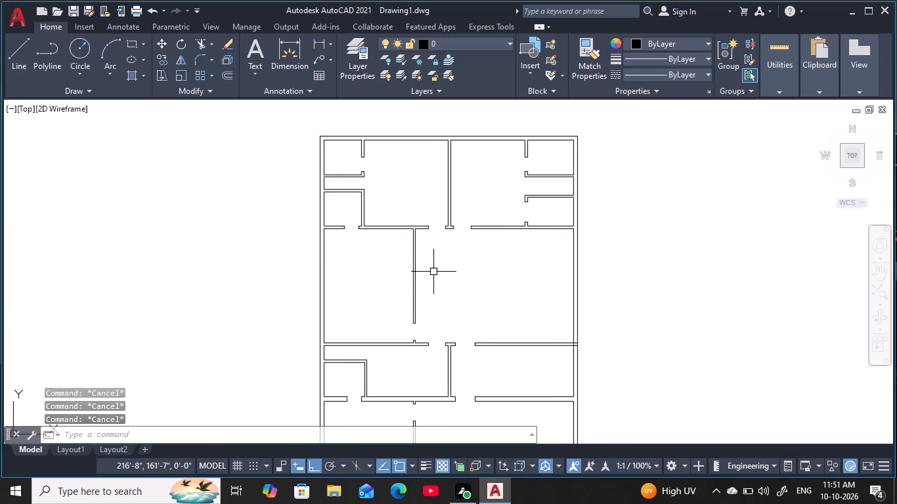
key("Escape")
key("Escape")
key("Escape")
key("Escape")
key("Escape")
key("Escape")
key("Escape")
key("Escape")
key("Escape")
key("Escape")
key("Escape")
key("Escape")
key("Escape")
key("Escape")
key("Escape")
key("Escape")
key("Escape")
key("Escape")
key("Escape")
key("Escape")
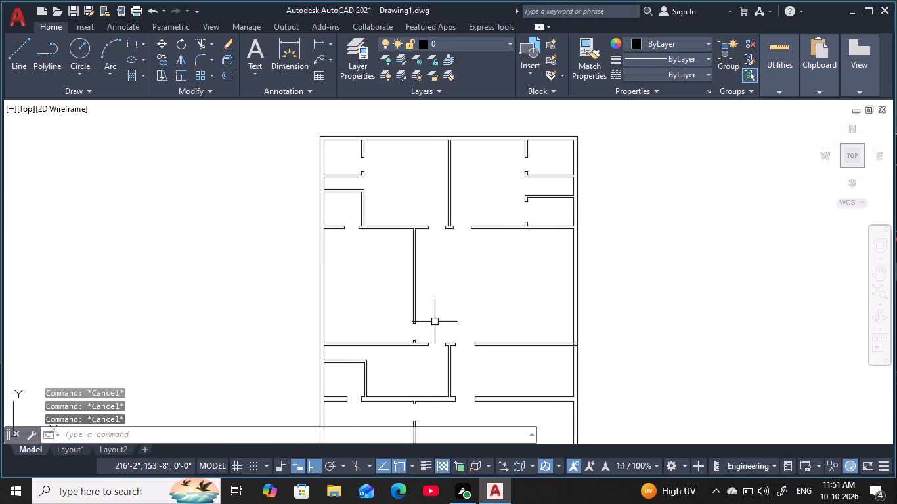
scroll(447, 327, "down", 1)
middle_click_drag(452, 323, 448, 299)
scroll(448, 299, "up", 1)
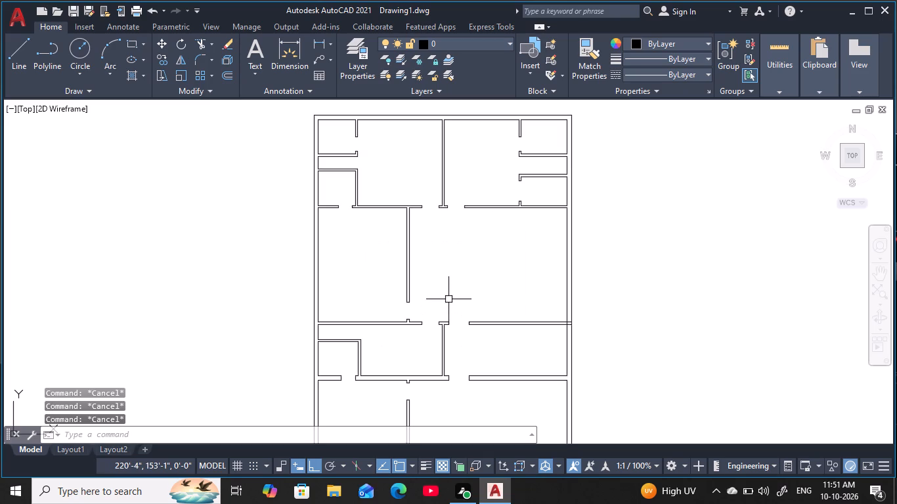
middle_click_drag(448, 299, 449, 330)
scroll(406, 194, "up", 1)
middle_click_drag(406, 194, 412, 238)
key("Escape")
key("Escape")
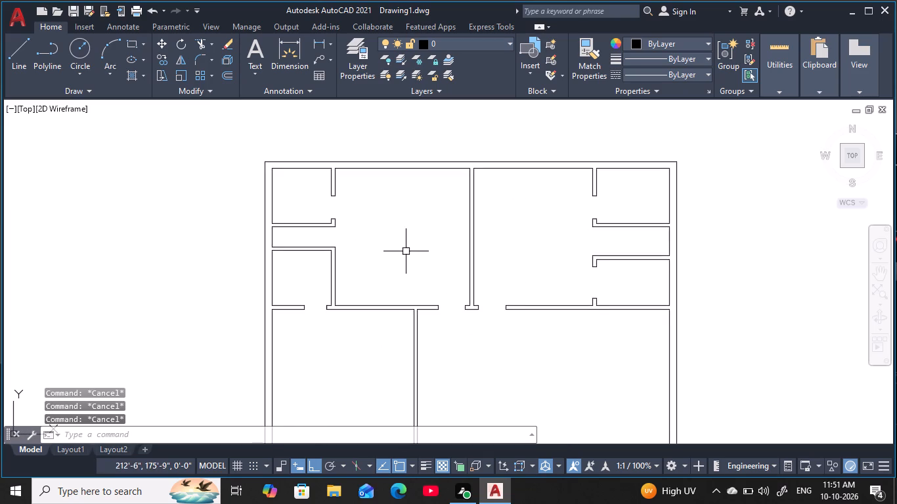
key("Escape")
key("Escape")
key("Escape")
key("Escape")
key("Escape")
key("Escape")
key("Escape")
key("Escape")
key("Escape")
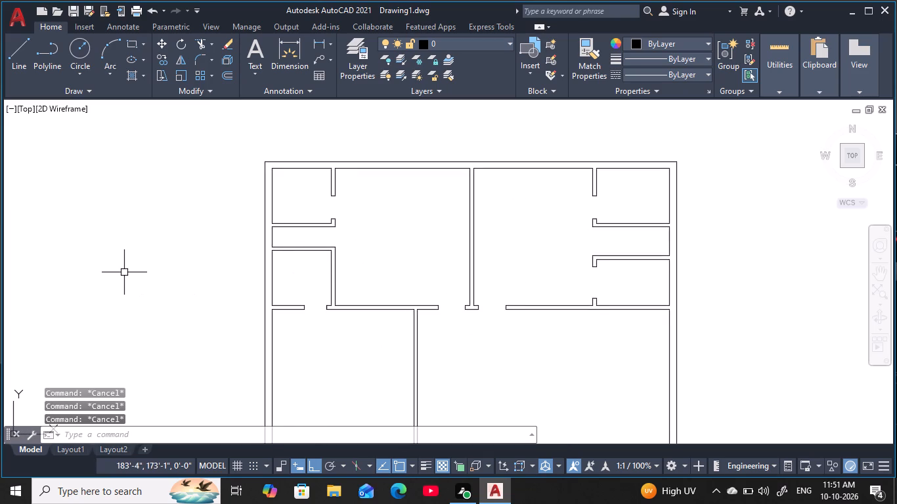
Open DesignCenter and browse through the en-us DesignCenter samples to the Blocks of Home - Space Planner.dwg.
key("ctrl+2")
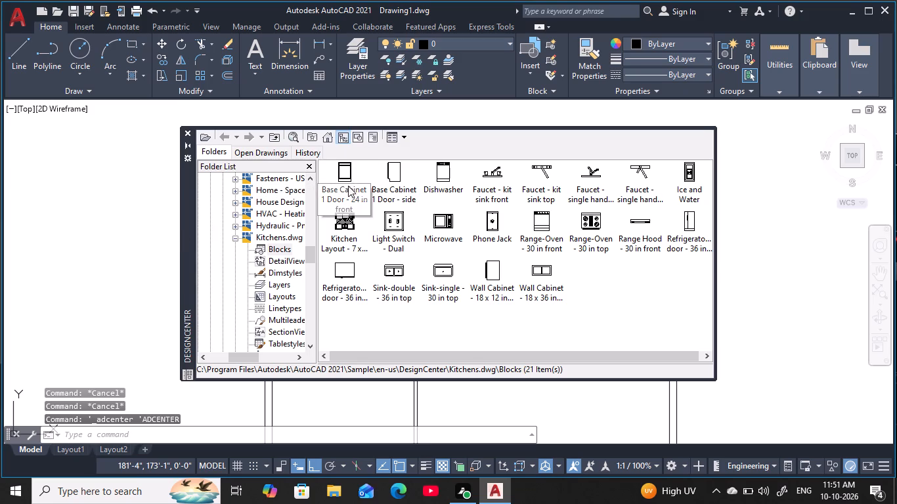
left_click(328, 138)
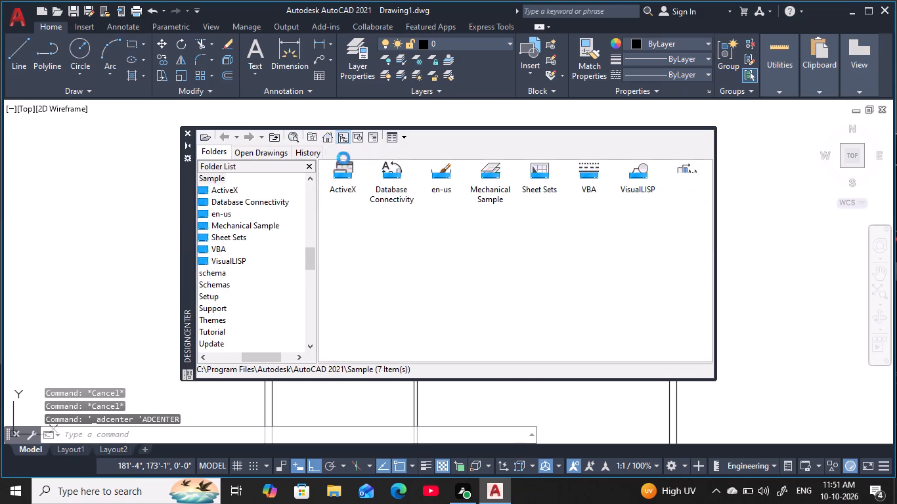
double_click(443, 182)
double_click(364, 182)
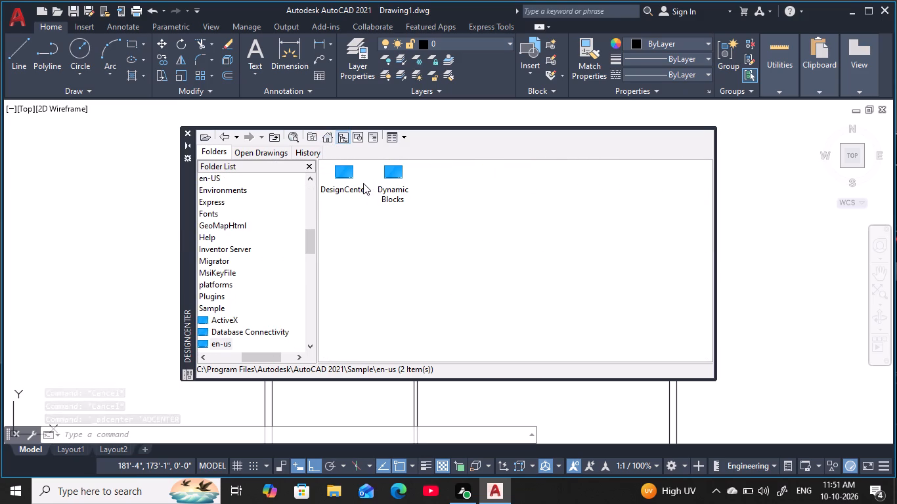
double_click(345, 184)
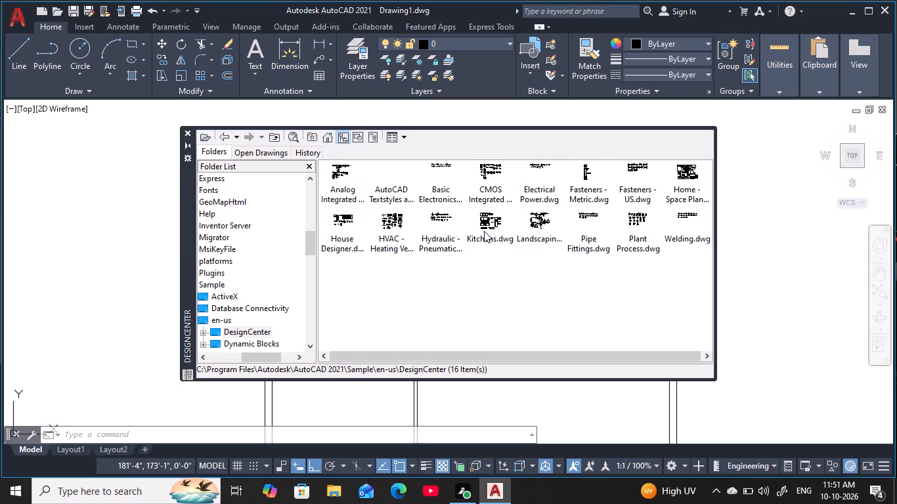
double_click(697, 177)
double_click(355, 177)
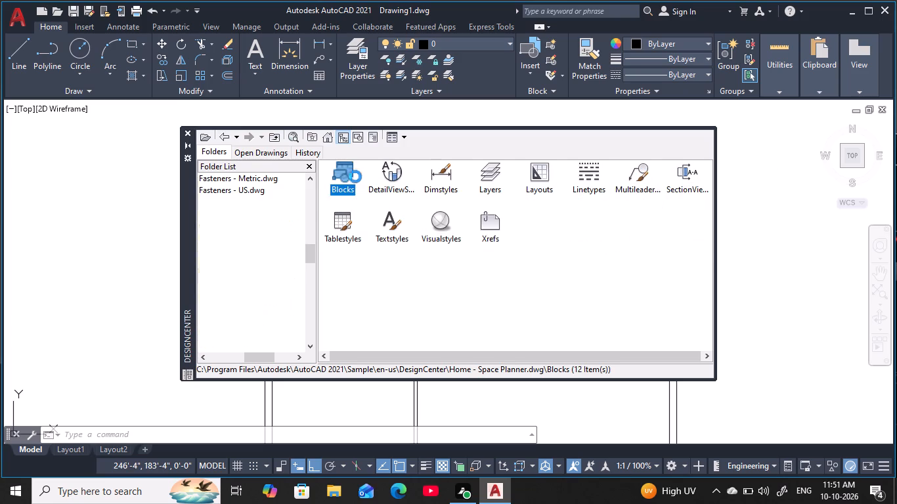
Insert the queen bed, both roundback sofas, the rectangular and square tables, and the table lamp blocks in the blank area left of the plan.
left_click_drag(343, 180, 12, 232)
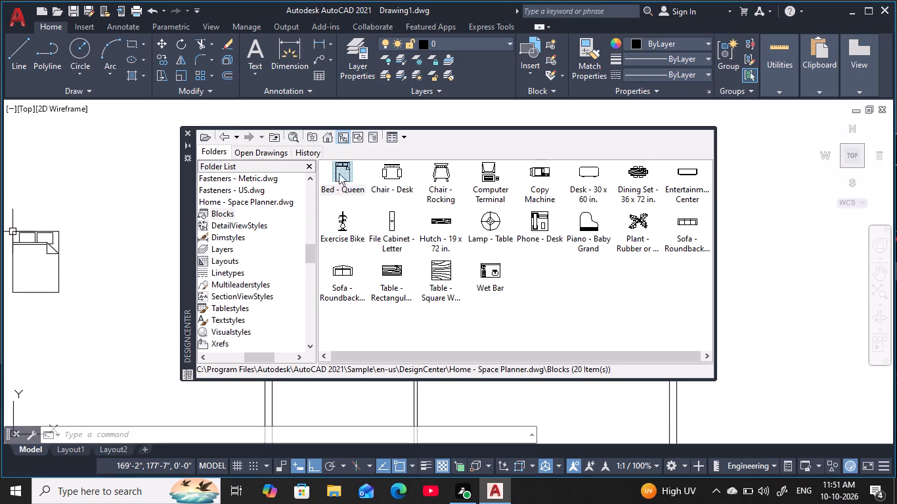
left_click_drag(348, 276, 141, 281)
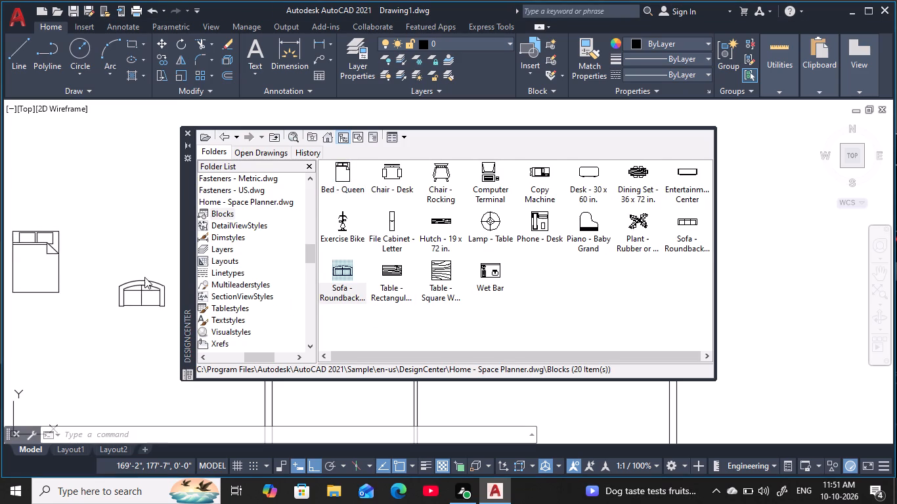
left_click_drag(684, 225, 118, 176)
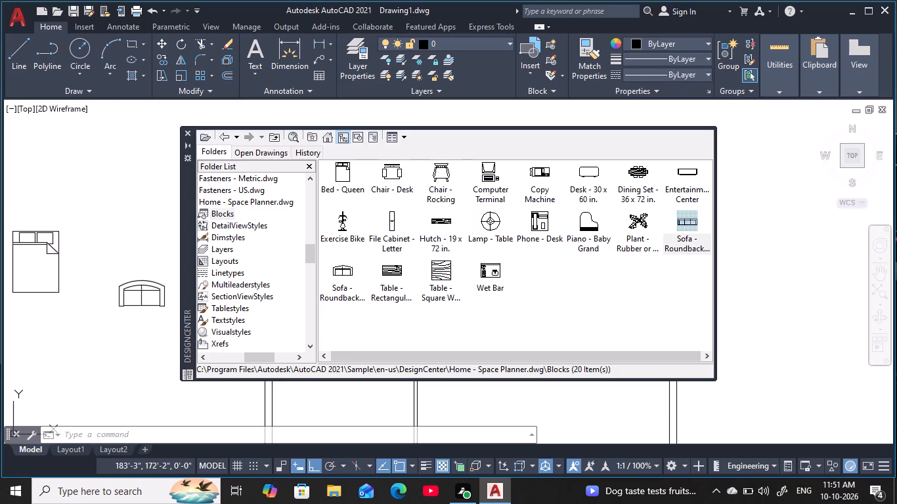
left_click_drag(118, 176, 118, 177)
left_click_drag(403, 272, 125, 245)
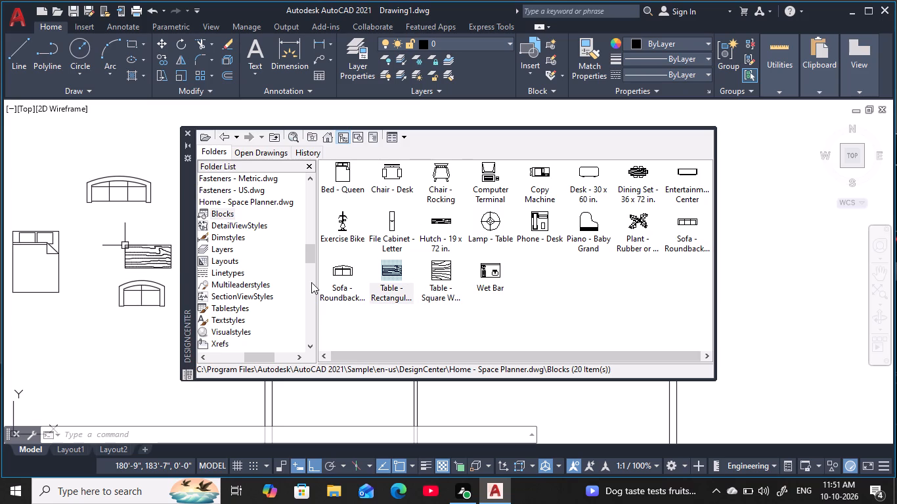
left_click_drag(446, 275, 66, 314)
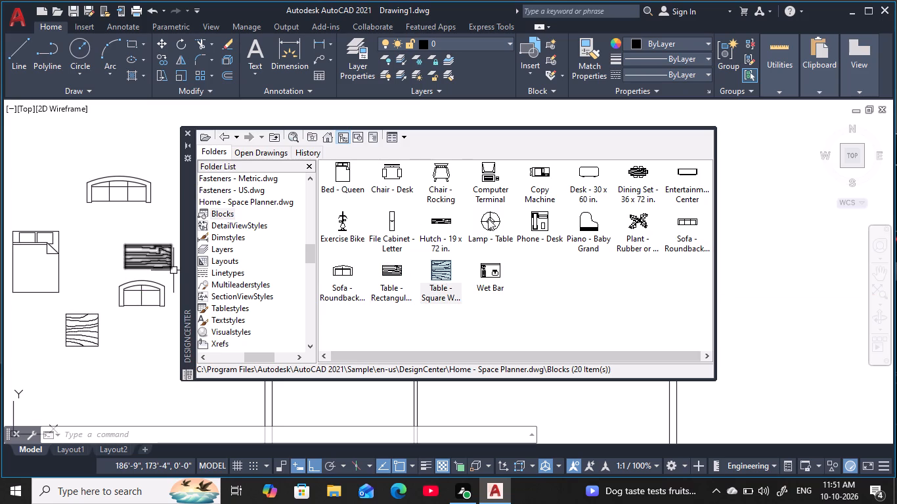
left_click_drag(495, 219, 100, 237)
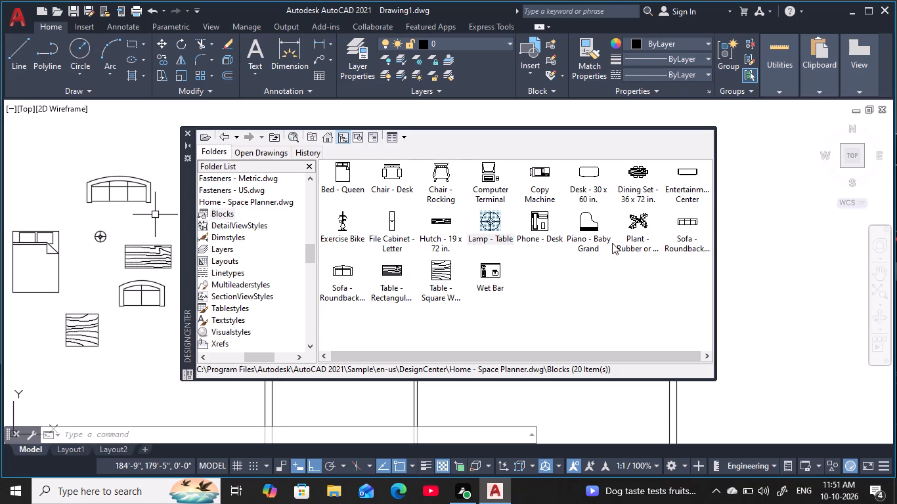
Insert the 36 x 72 in. dining set, entertainment center and desk chair blocks beside the plan, and close DesignCenter.
left_click_drag(644, 177, 81, 264)
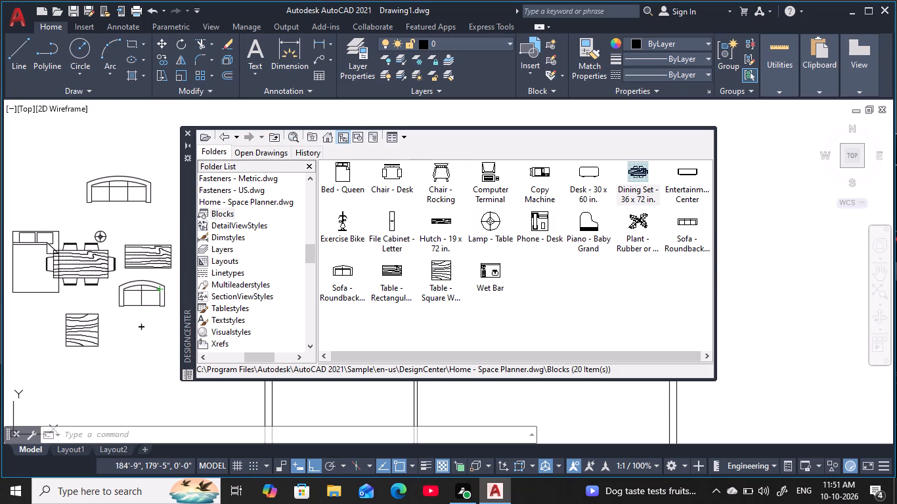
left_click_drag(81, 264, 112, 400)
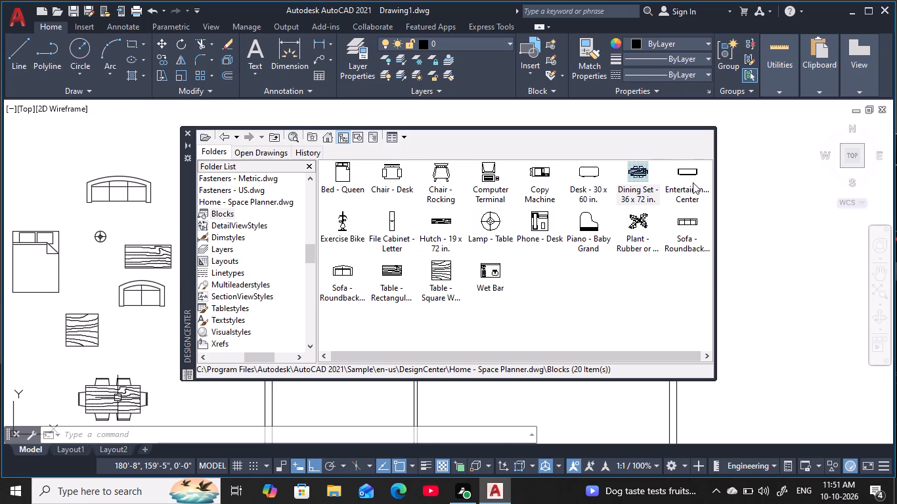
left_click_drag(695, 180, 43, 343)
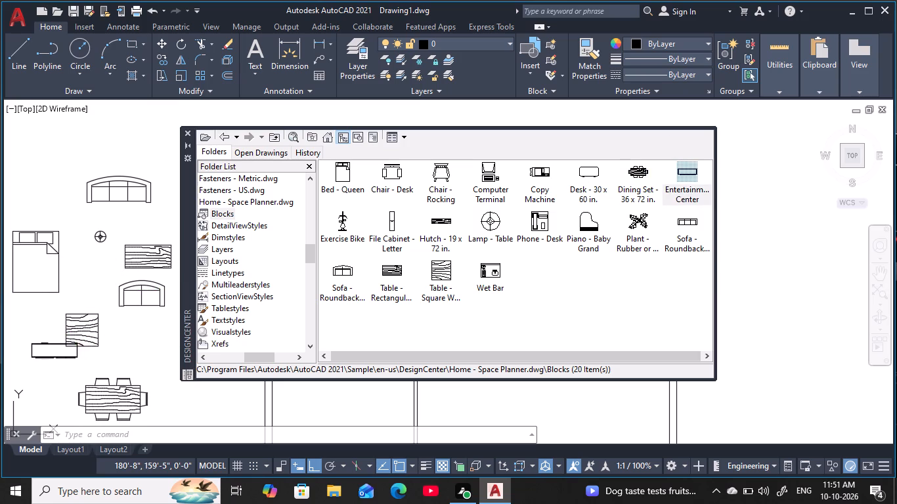
left_click_drag(43, 343, 22, 357)
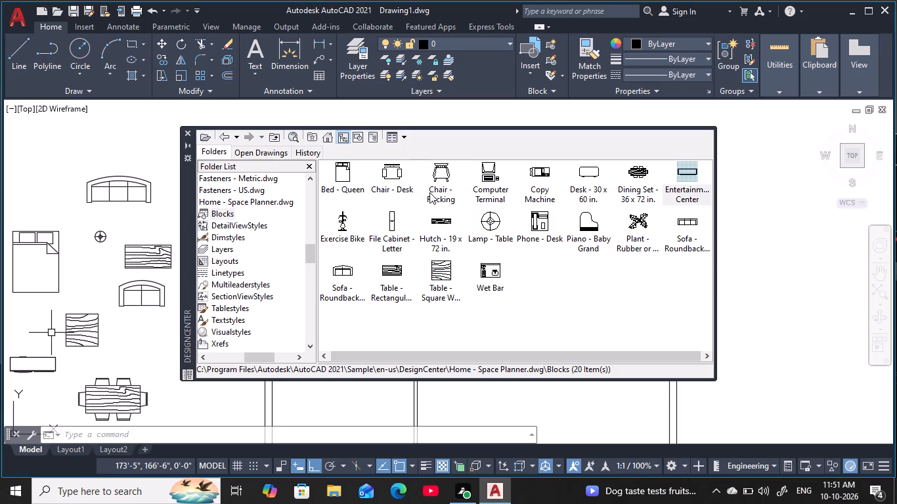
left_click_drag(386, 179, 135, 136)
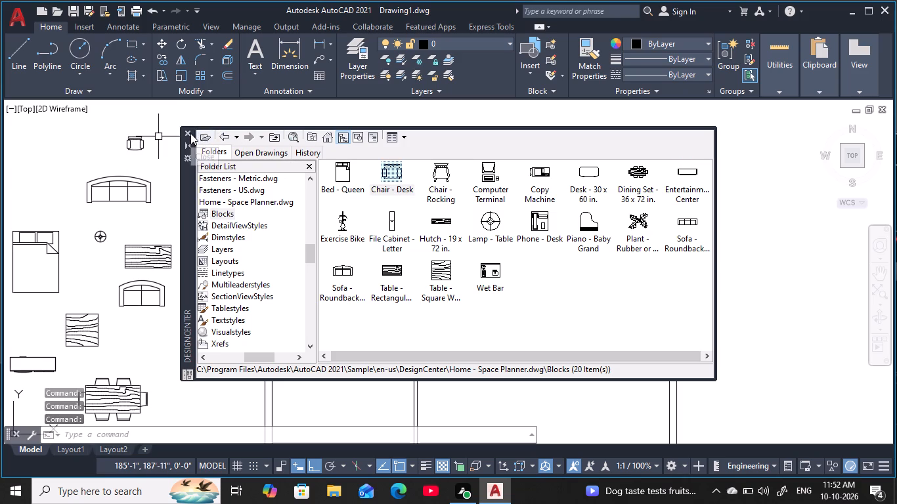
left_click(190, 133)
Copy the queen bed into both upper bedrooms, placing each copy with its headboard near the top external wall.
middle_click_drag(429, 211, 448, 186)
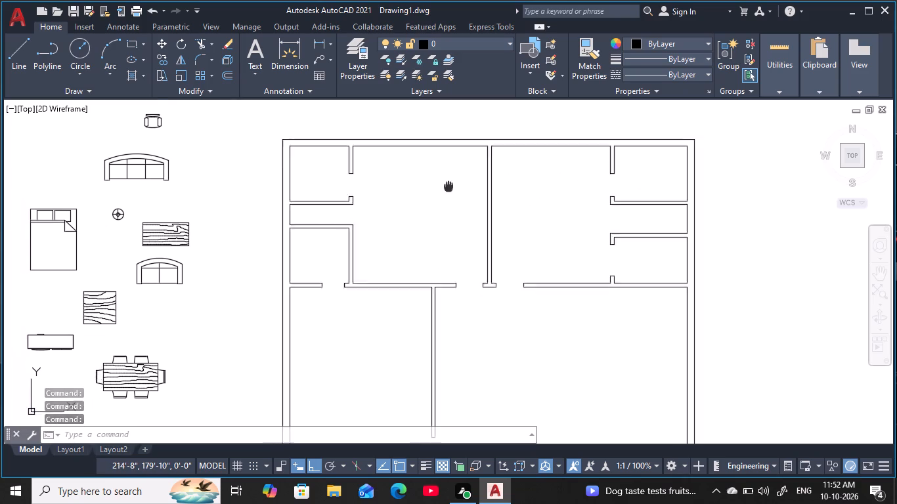
middle_click_drag(448, 186, 480, 185)
scroll(481, 186, "up", 1)
scroll(152, 227, "down", 2)
middle_click_drag(208, 237, 209, 237)
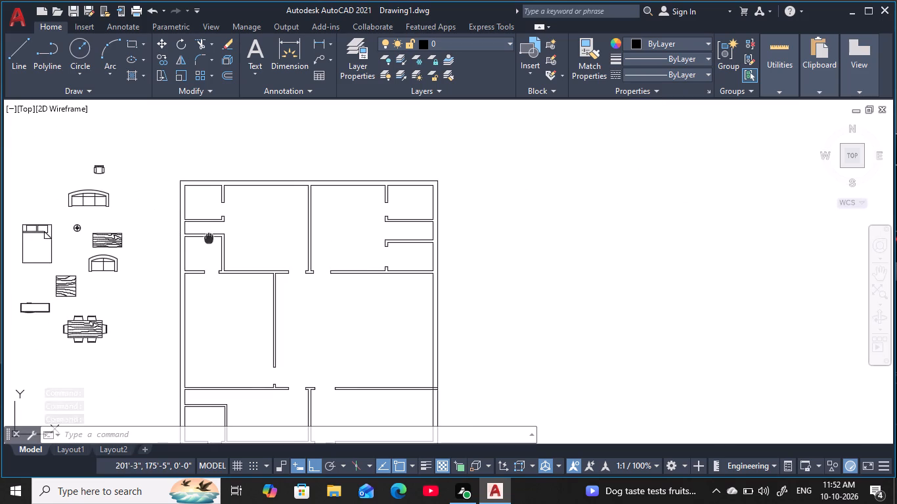
middle_click_drag(209, 237, 288, 221)
left_click(124, 226)
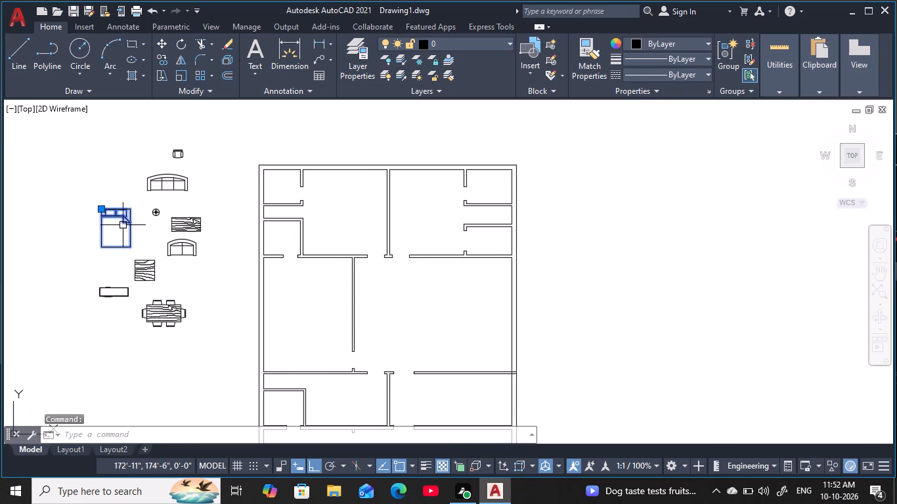
type("co")
key("space")
left_click(123, 220)
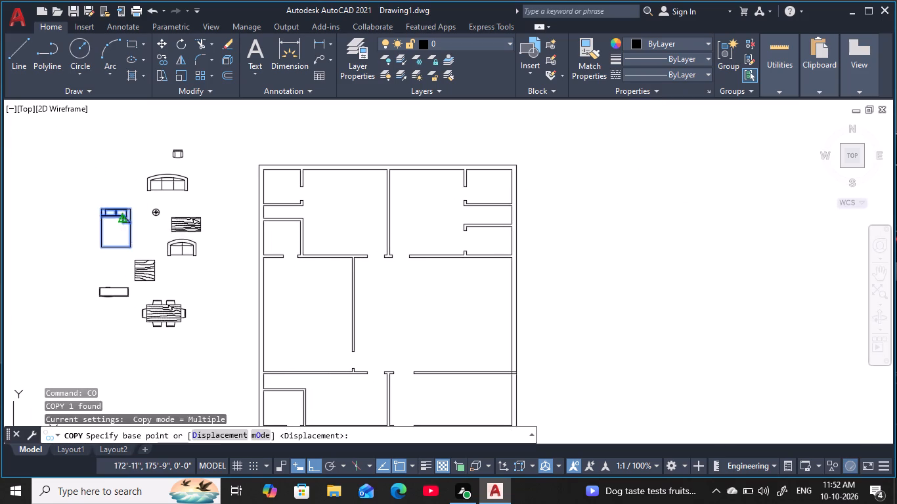
key("F9")
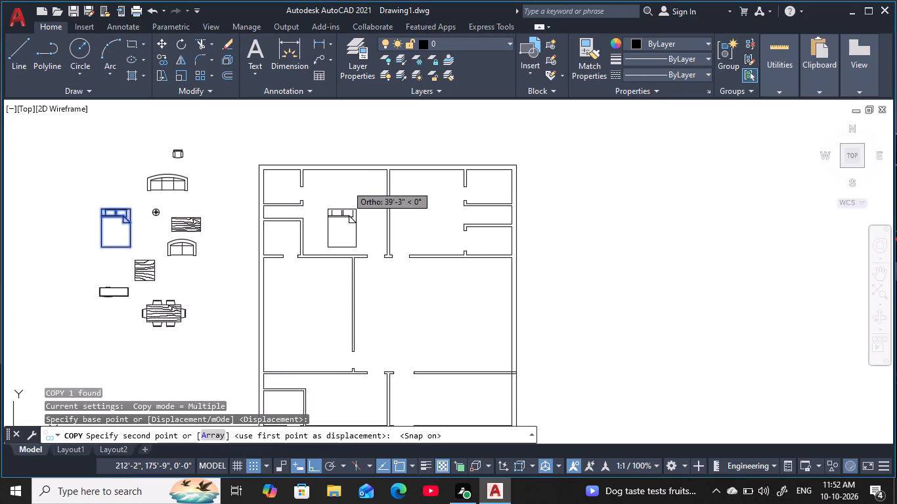
key("F9")
key("F8")
scroll(347, 185, "up", 2)
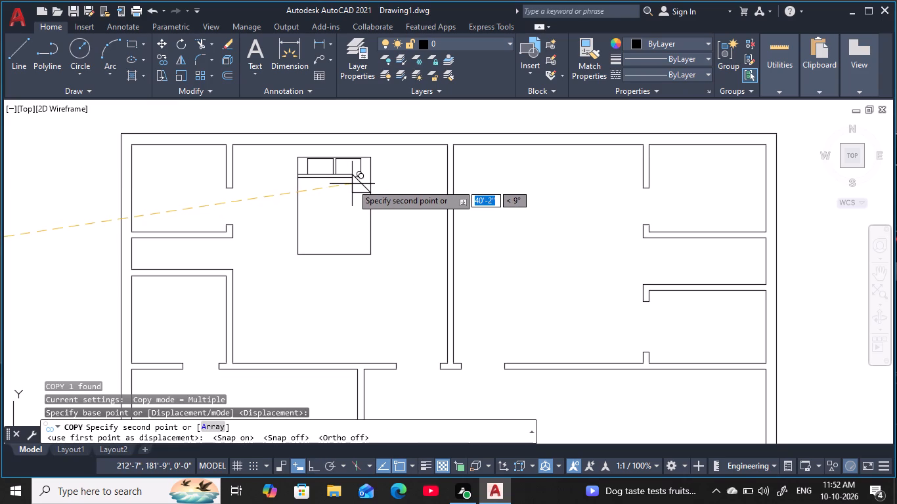
left_click(352, 184)
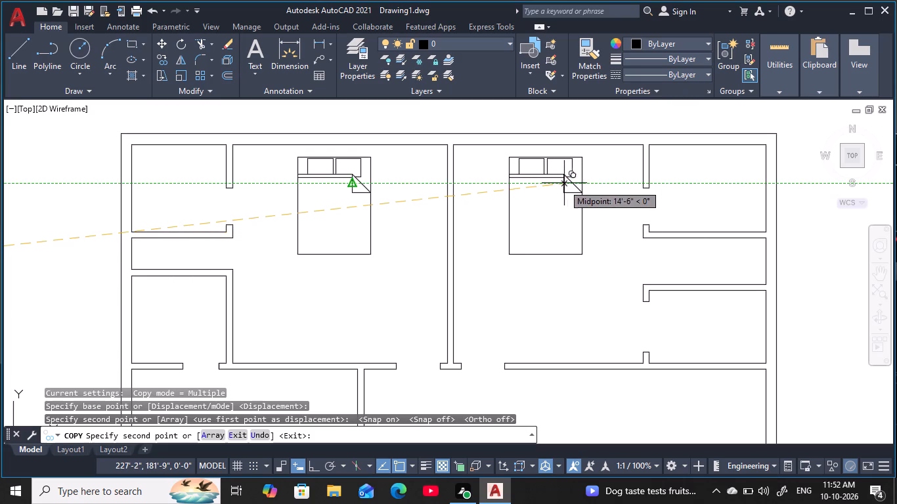
left_click(565, 183)
Place a third copy of the queen bed in the large middle room and end the Copy command.
scroll(580, 220, "down", 2)
middle_click_drag(580, 222, 586, 147)
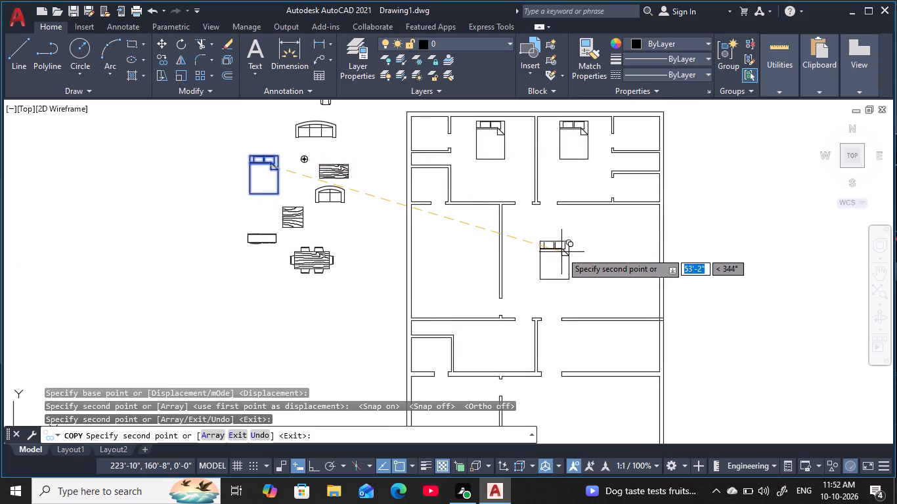
middle_click_drag(567, 247, 562, 204)
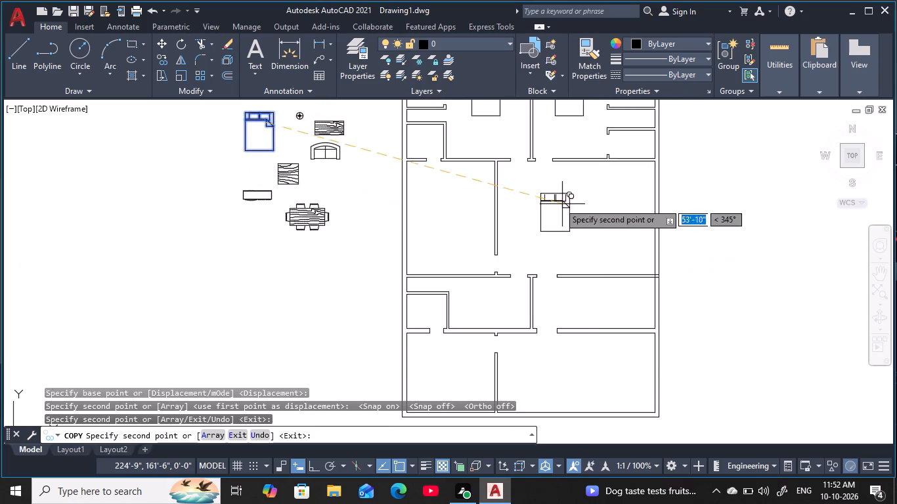
left_click(567, 196)
key("Escape")
key("Escape")
key("Escape")
key("Escape")
Rotate the bed in the large middle room a quarter turn counterclockwise so its pillows face the left external wall.
left_click(564, 195)
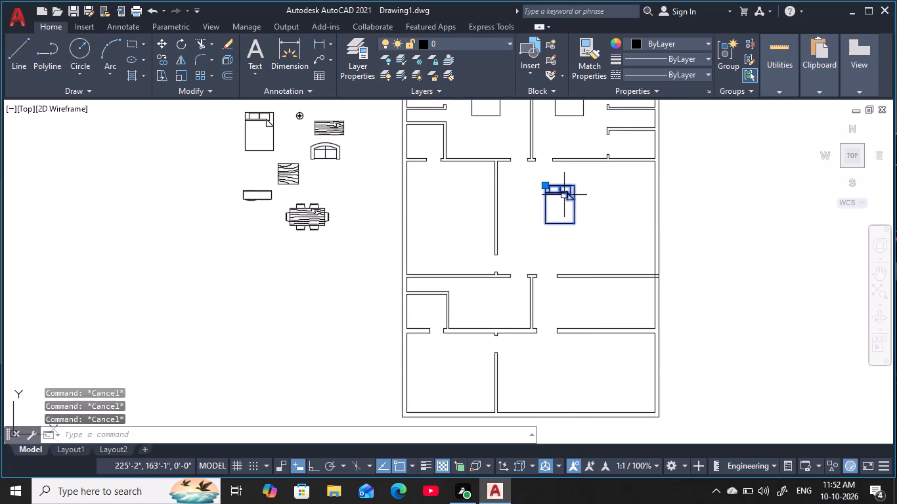
key("r")
key("o")
key("space")
key("space")
left_click(569, 206)
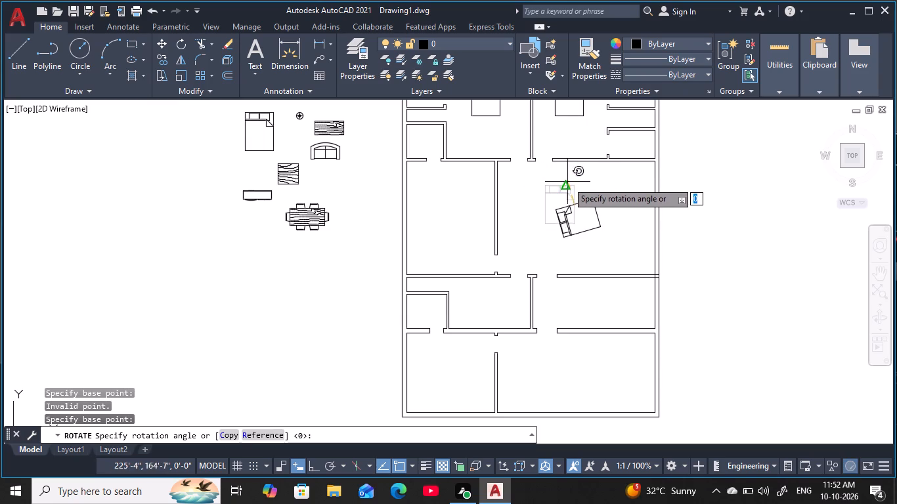
key("F8")
left_click(569, 188)
key("Escape")
key("Escape")
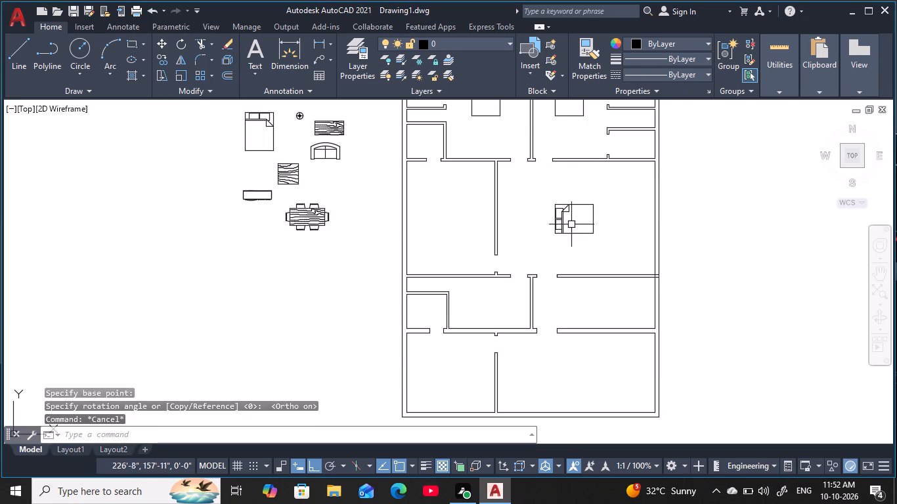
key("Escape")
key("Escape")
key("Escape")
key("Escape")
Move the rotated bed into the middle-left bedroom, with its headboard near the left external wall.
left_click(558, 224)
key("F8")
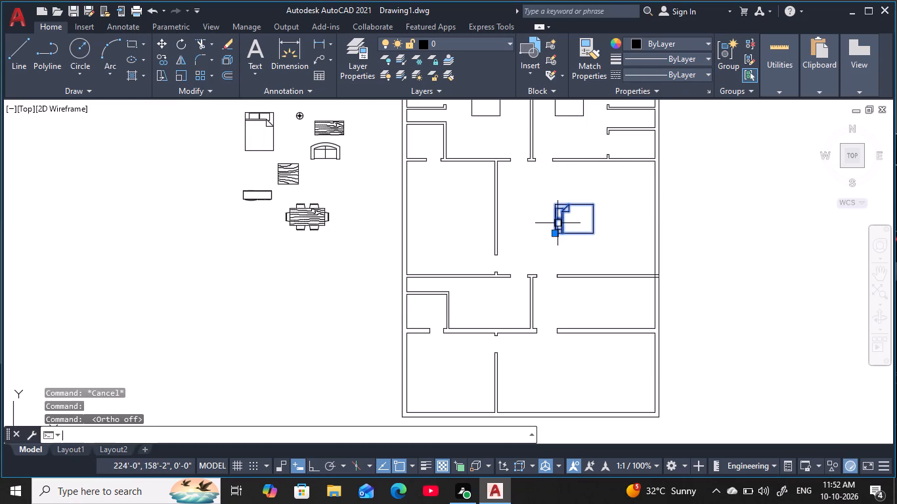
type("m")
key("space")
left_click(558, 224)
scroll(445, 207, "up", 3)
scroll(439, 213, "down", 2)
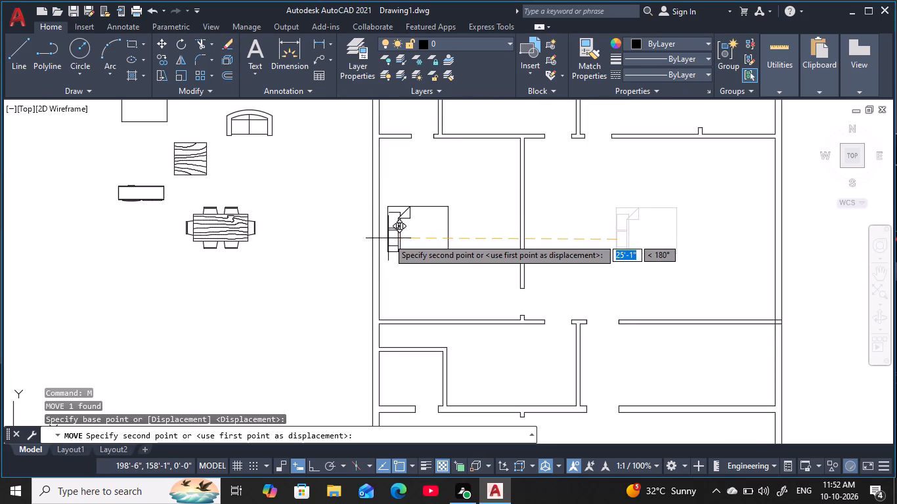
left_click(388, 238)
Move the three-seat sofa from the loose furniture blocks into the large middle room and clear the selection.
scroll(445, 226, "down", 2)
middle_click_drag(451, 227, 405, 238)
scroll(418, 224, "up", 2)
middle_click(418, 224)
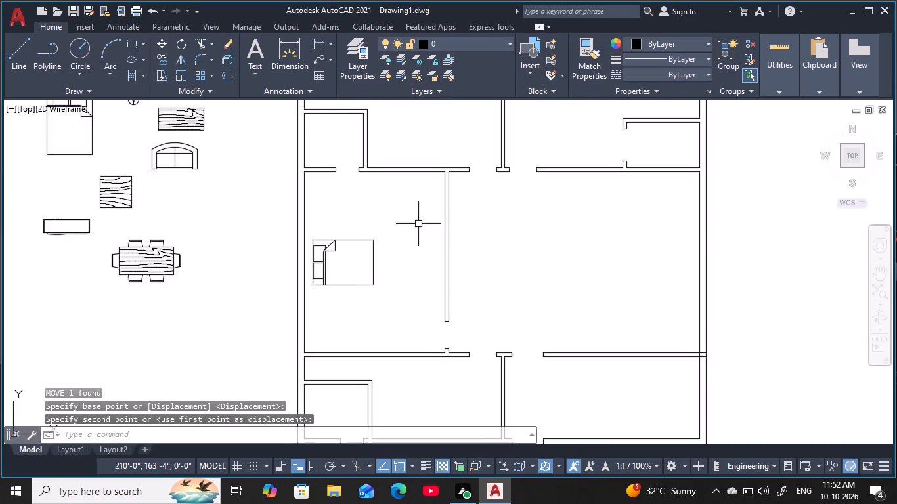
scroll(417, 210, "down", 1)
middle_click_drag(417, 210, 416, 223)
middle_click_drag(409, 224, 372, 245)
middle_click_drag(405, 199, 406, 188)
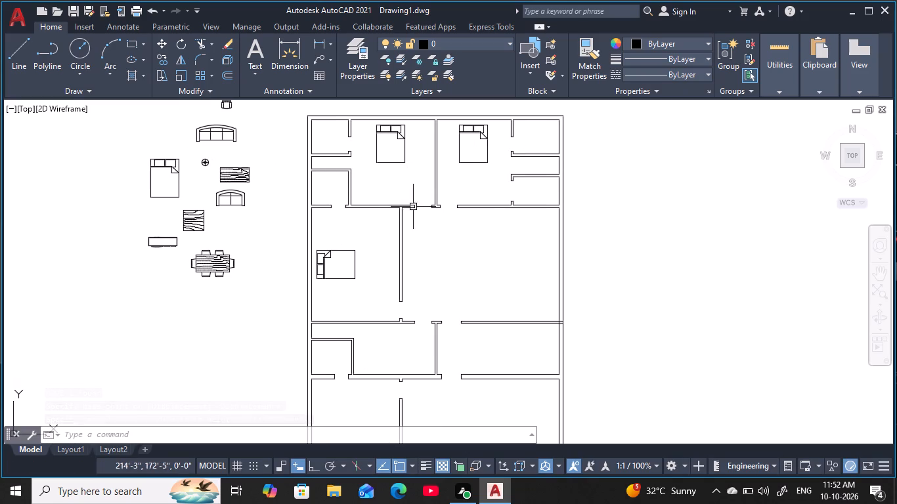
left_click(224, 134)
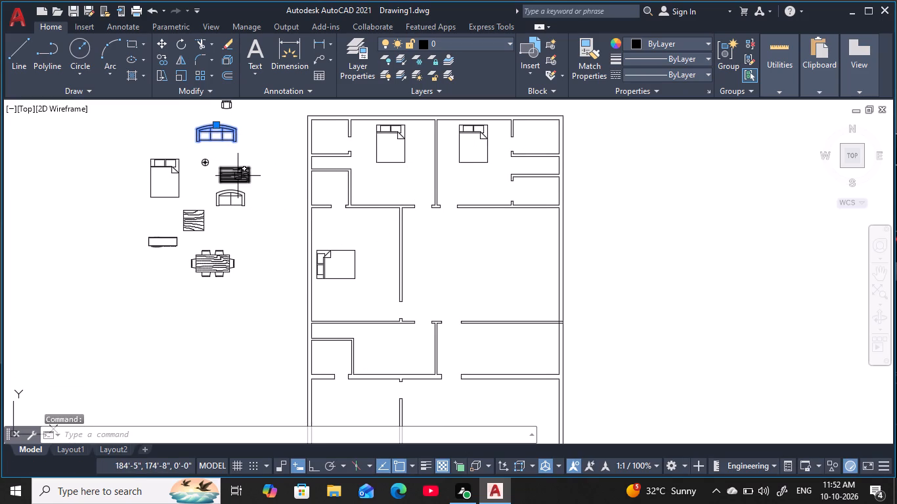
type("m")
key("space")
left_click(225, 141)
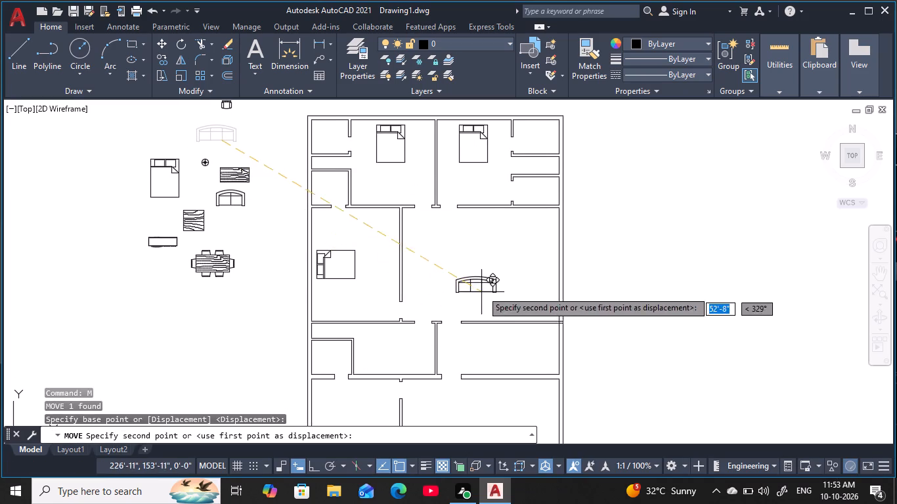
left_click(481, 275)
key("Escape")
key("Escape")
key("Escape")
key("Escape")
key("Escape")
key("Escape")
key("Escape")
key("Escape")
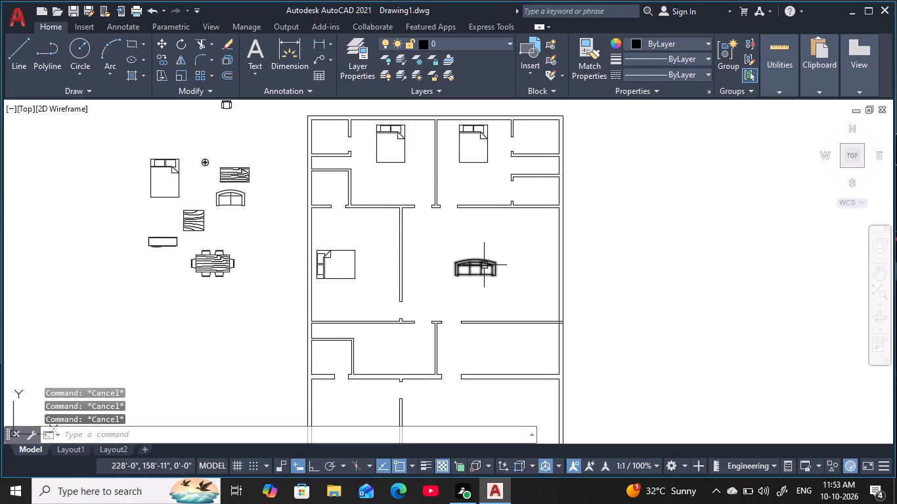
key("Escape")
key("Escape")
key("Escape")
key("Escape")
key("Escape")
Rotate the three-seat sofa a quarter turn clockwise so its curved back faces the right external wall.
left_click(479, 269)
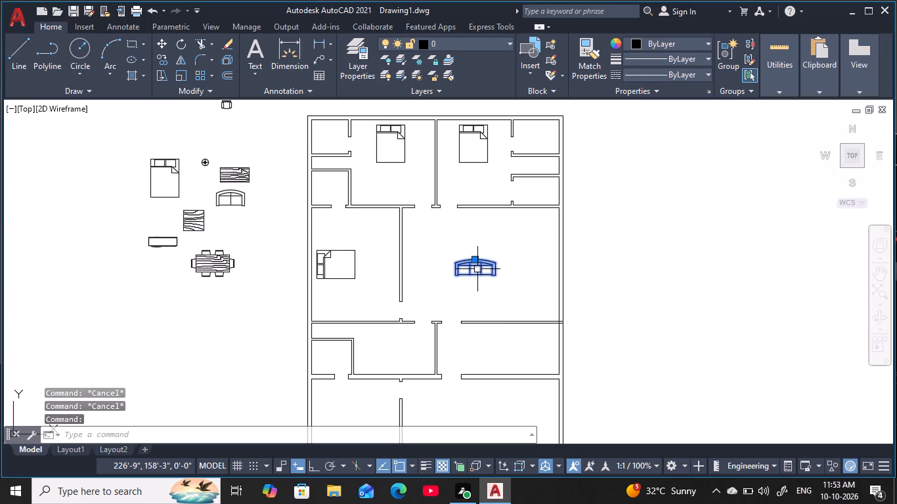
key("r")
key("o")
key("space")
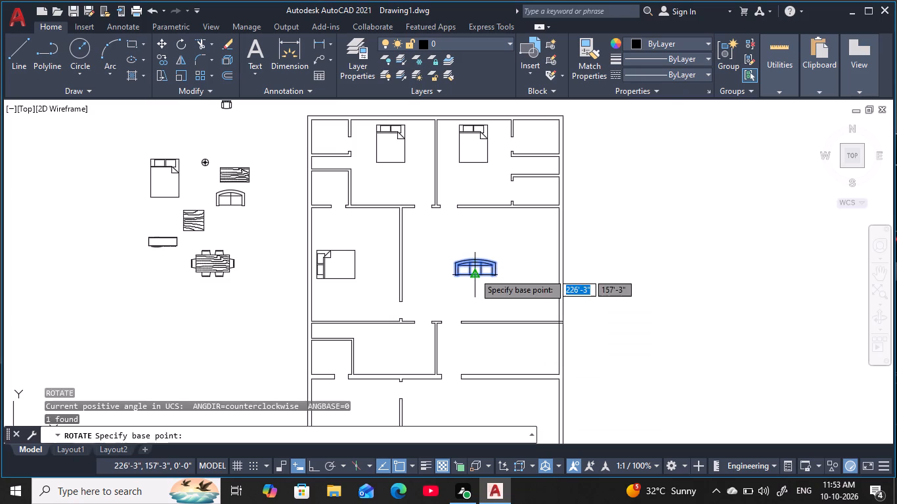
left_click(474, 273)
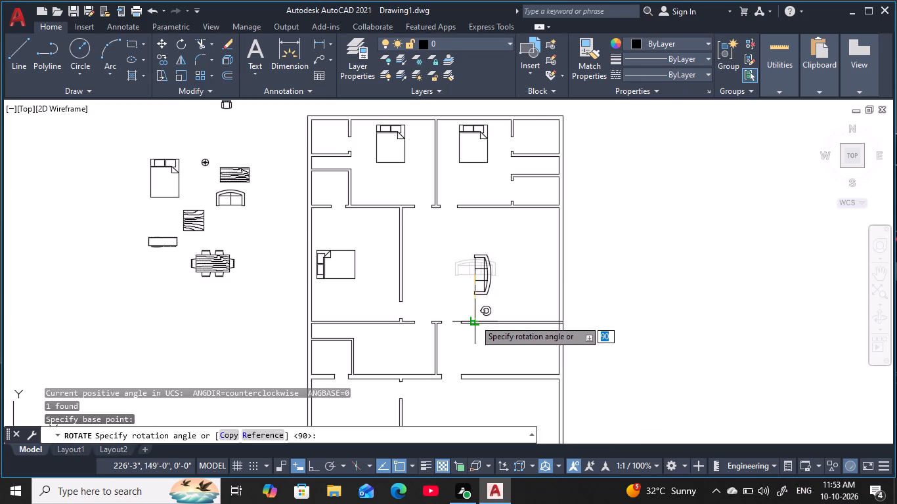
left_click(475, 320)
key("Escape")
key("Escape")
key("Escape")
key("Escape")
Copy the round lamp block to both sides of the upper-left bedroom bed's headboard, about 7'-6" apart.
scroll(217, 163, "up", 2)
middle_click_drag(217, 164, 217, 180)
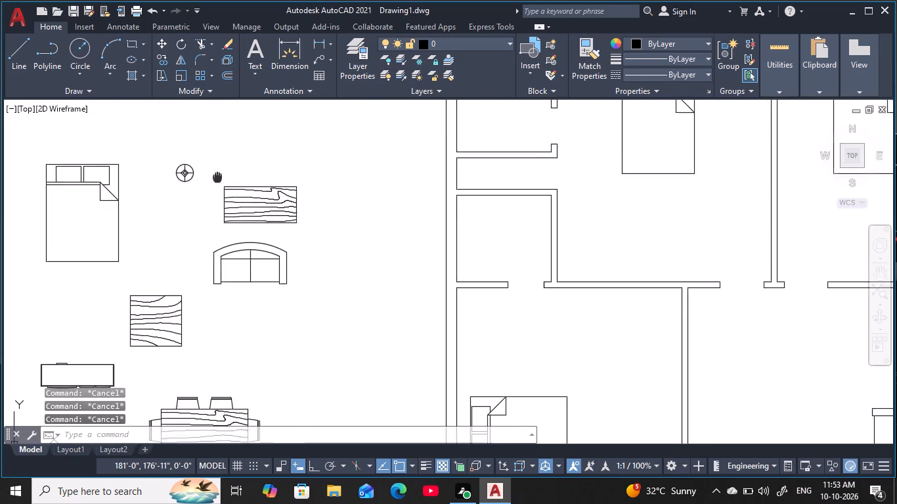
middle_click_drag(217, 180, 231, 212)
left_click(204, 212)
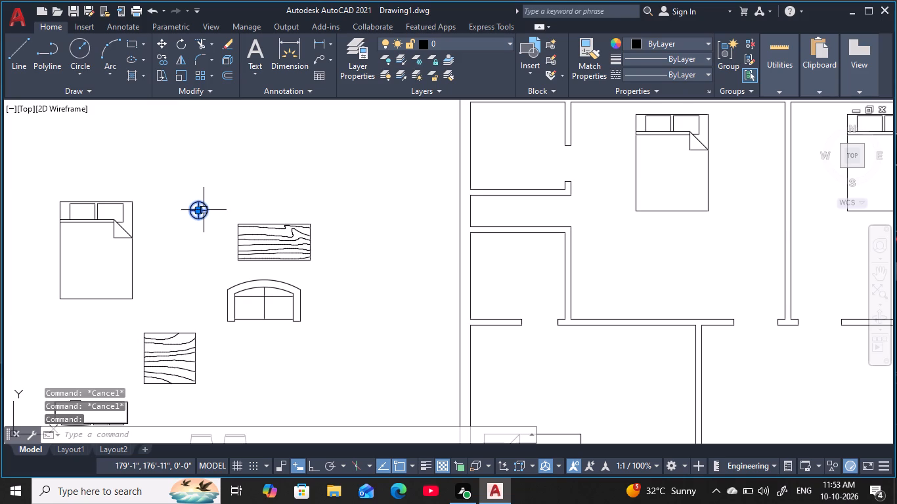
key("c")
type("o")
key("space")
left_click(200, 208)
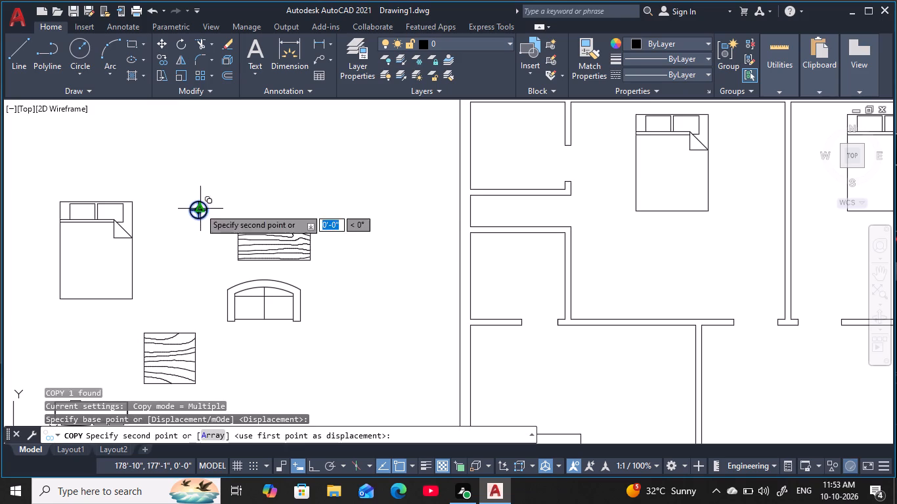
middle_click_drag(449, 184, 382, 220)
scroll(560, 182, "up", 2)
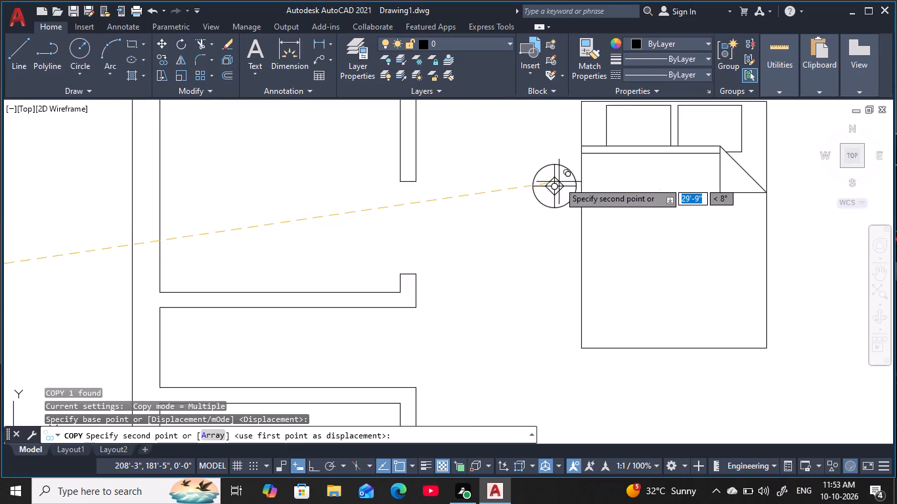
middle_click_drag(540, 178, 437, 215)
scroll(437, 215, "down", 1)
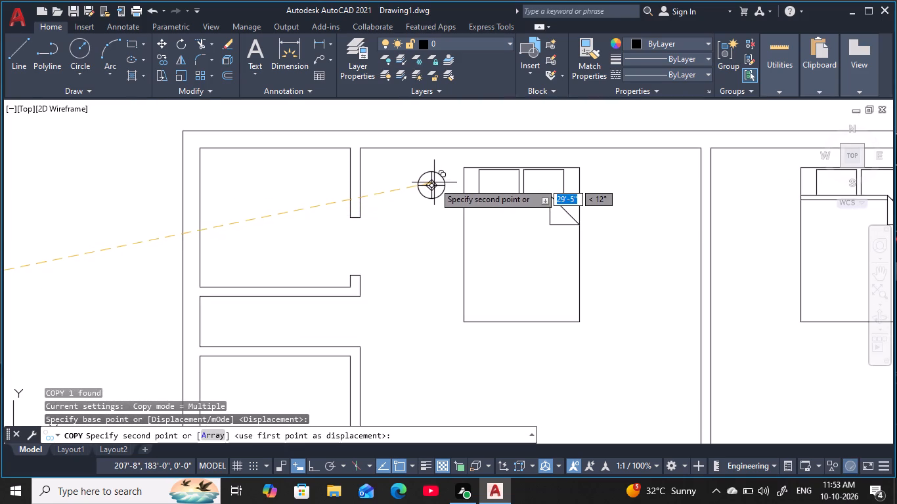
left_click(437, 182)
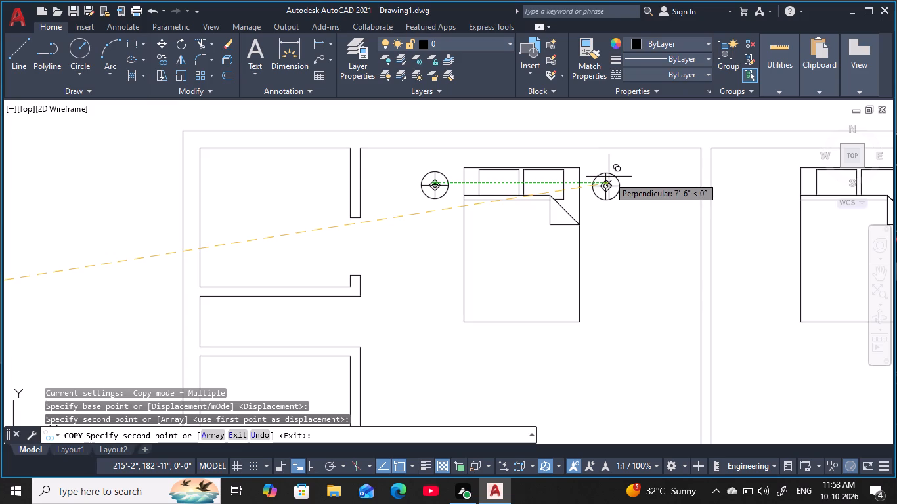
left_click(609, 177)
Place two more lamp copies beside the upper-right bedroom bed's headboard, about 7'-11" apart, and end the Copy command.
middle_click_drag(686, 248, 535, 236)
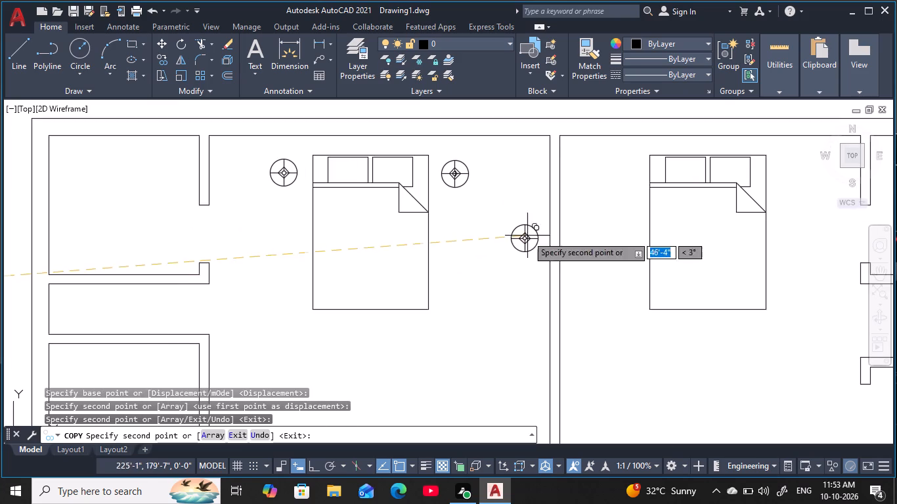
middle_click_drag(604, 216, 529, 231)
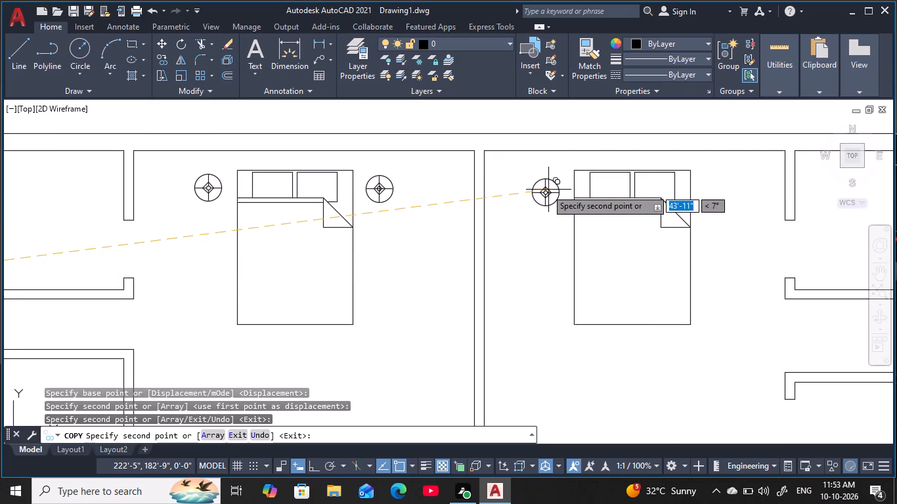
left_click(539, 188)
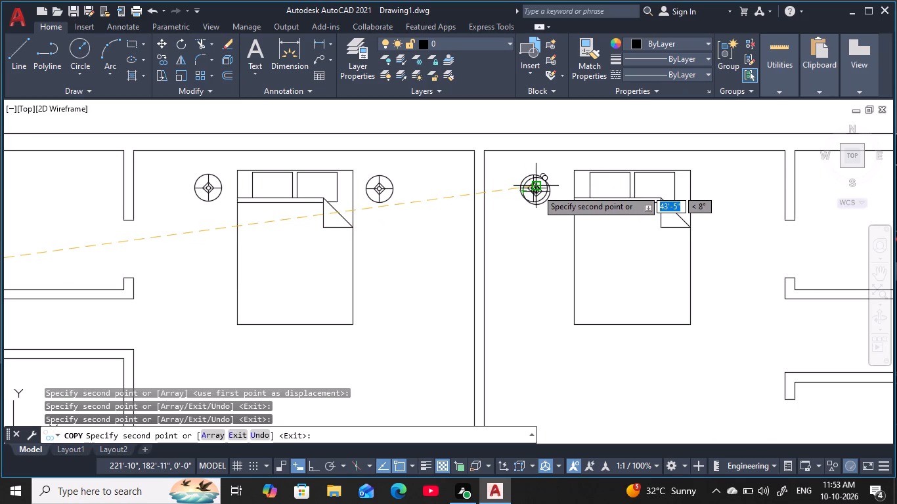
scroll(538, 190, "up", 3)
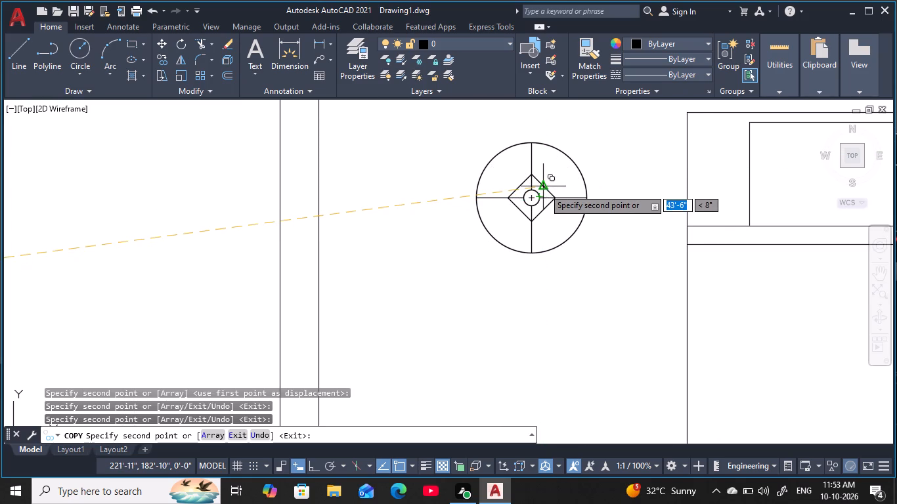
scroll(544, 188, "down", 3)
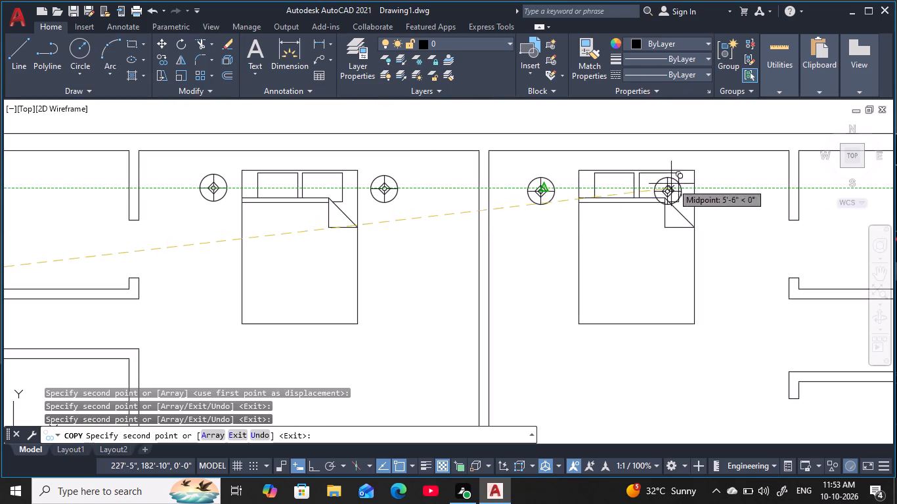
left_click(727, 186)
middle_click_drag(657, 302, 619, 240)
scroll(619, 240, "down", 1)
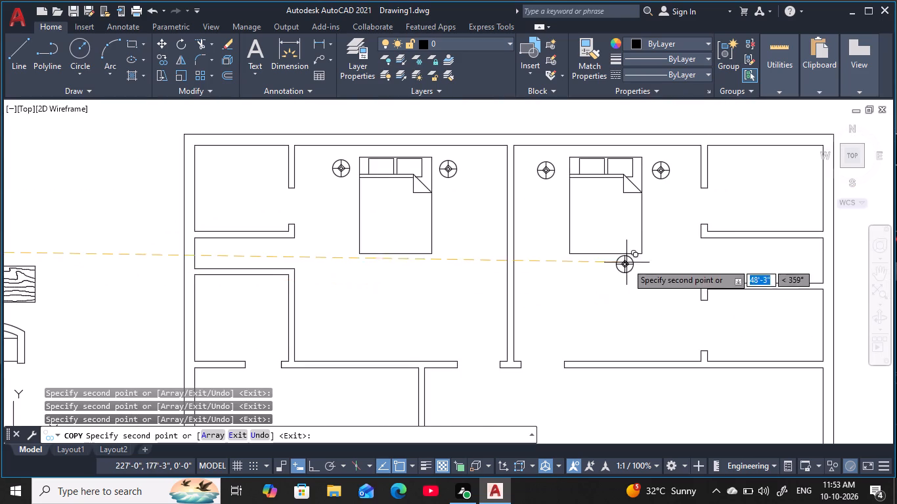
middle_click_drag(628, 268, 630, 286)
key("Escape")
key("Escape")
key("Escape")
key("Escape")
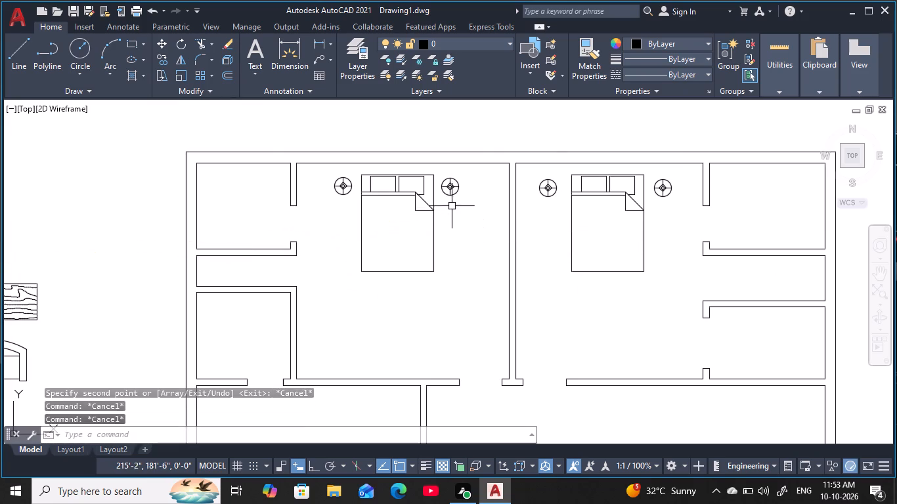
key("Escape")
Move both lamps in the upper-left bedroom closer to the bed, shifting the one right of the bed about 4".
scroll(447, 185, "up", 2)
key("Escape")
key("Escape")
key("Escape")
key("Escape")
key("Escape")
key("Escape")
left_click(451, 187)
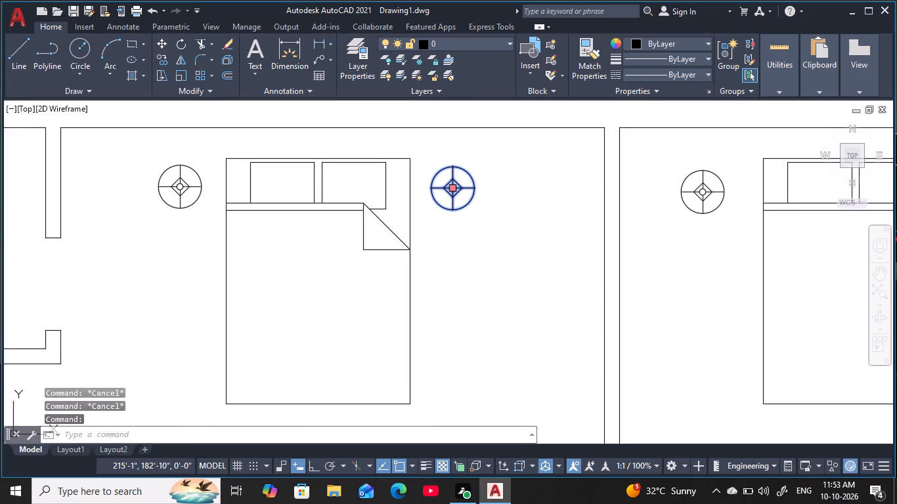
type("m")
key("space")
left_click(453, 193)
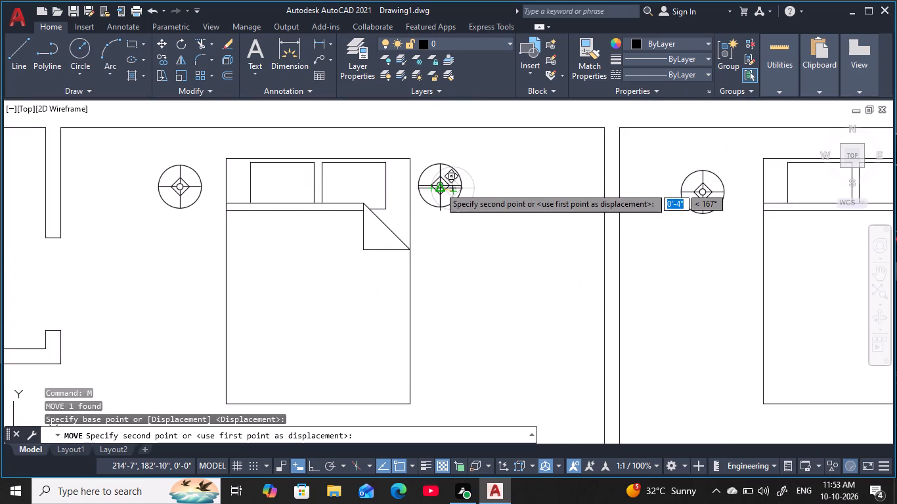
left_click(441, 187)
key("space")
left_click(178, 186)
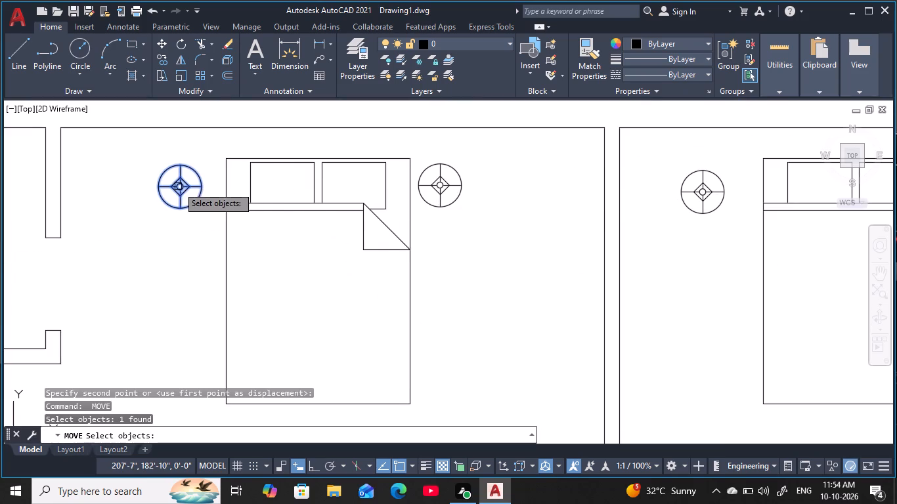
key("space")
left_click(182, 186)
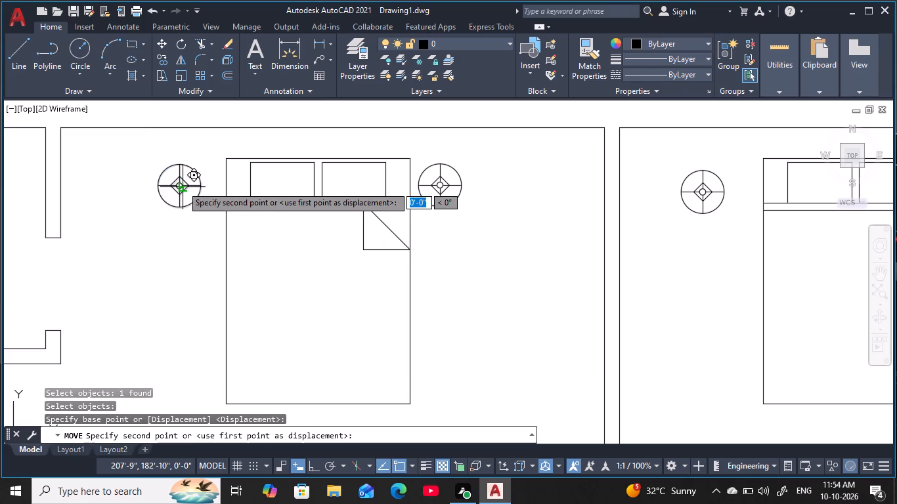
left_click(200, 187)
Move both lamps in the upper-right bedroom closer to the bed, shifting the one left of the bed about 10".
scroll(481, 234, "down", 1)
middle_click_drag(483, 234, 475, 231)
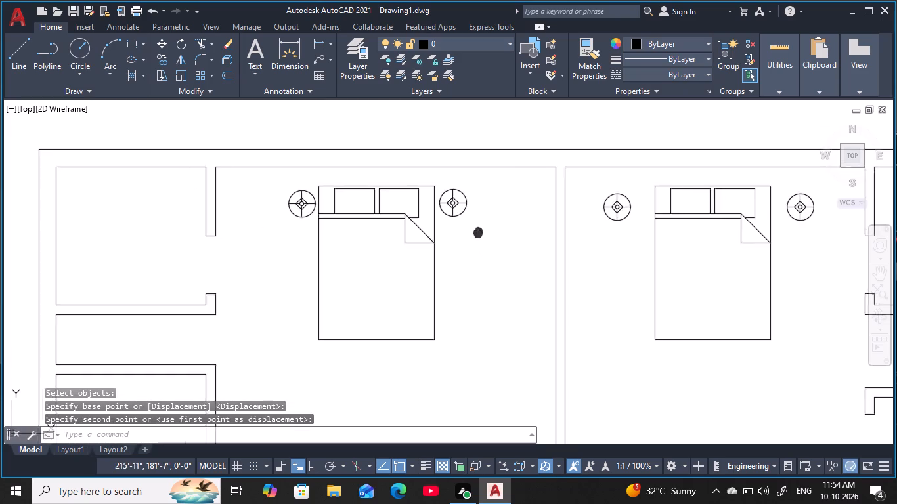
middle_click_drag(475, 231, 318, 209)
scroll(433, 199, "up", 1)
key("space")
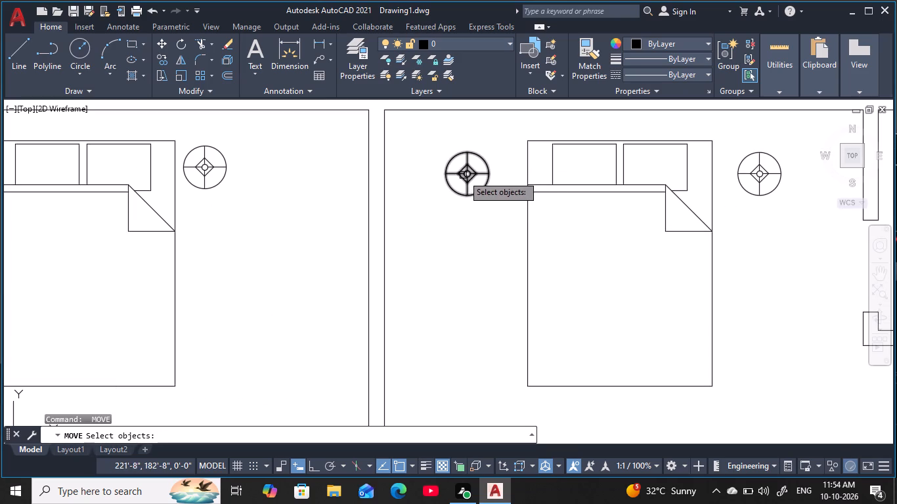
left_click(466, 175)
key("space")
left_click(467, 174)
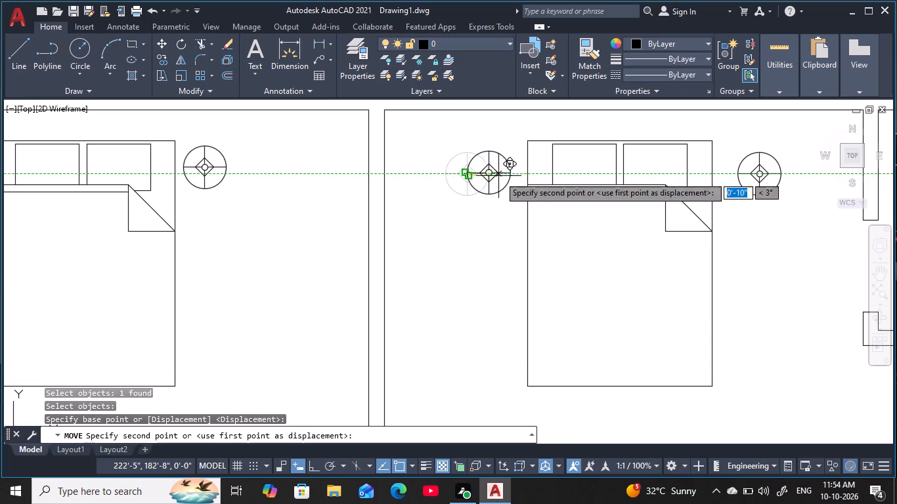
left_click(499, 176)
key("space")
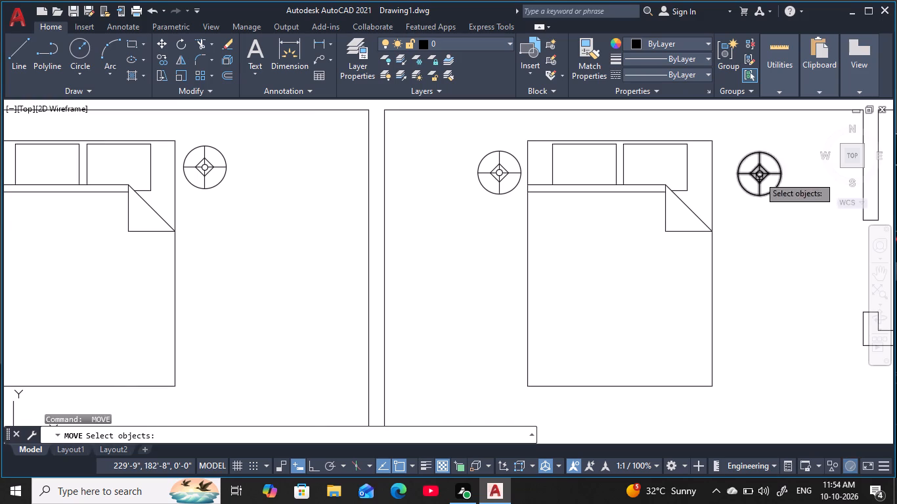
key("space")
left_click(759, 177)
left_click(759, 177)
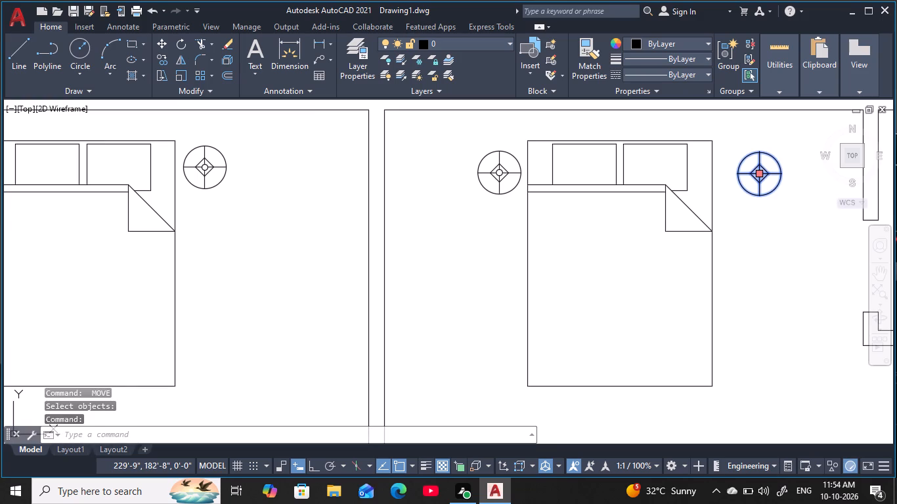
key("space")
left_click(759, 175)
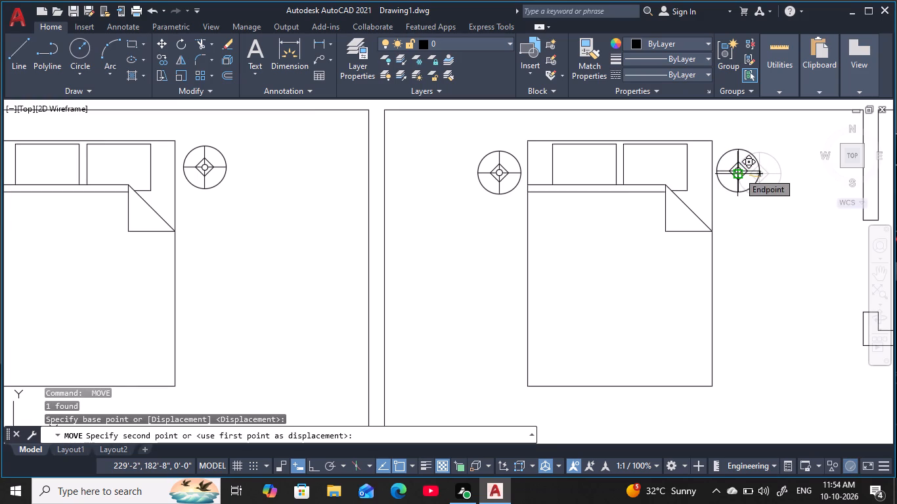
left_click(739, 173)
Copy the round lamp block from the furniture set into the living room's upper-right corner, near the external wall.
scroll(700, 238, "down", 3)
middle_click_drag(709, 242, 678, 187)
middle_click_drag(656, 247, 623, 185)
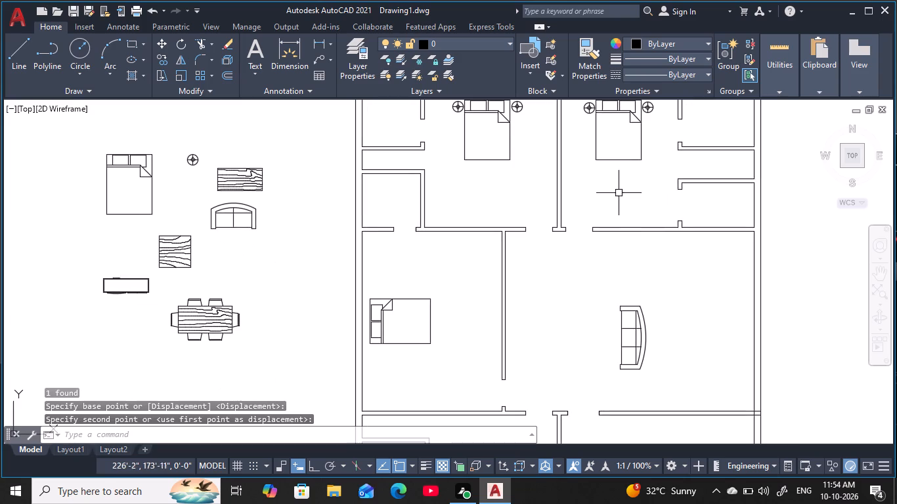
middle_click_drag(573, 326, 551, 330)
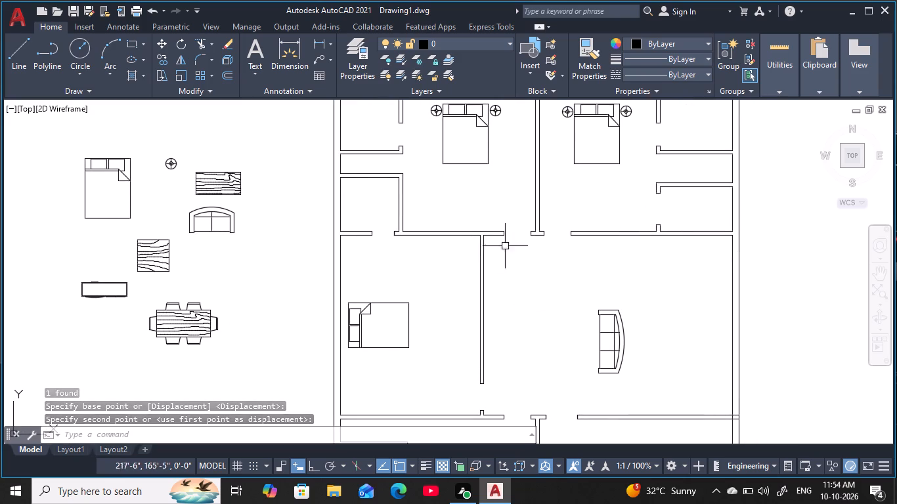
left_click(167, 162)
type("co")
key("space")
left_click(167, 162)
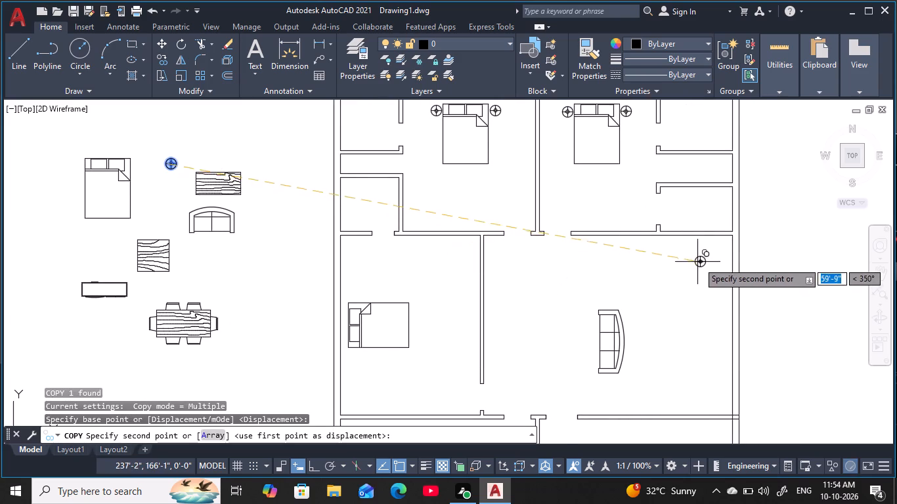
scroll(702, 259, "up", 1)
middle_click_drag(703, 259, 543, 259)
scroll(567, 251, "up", 2)
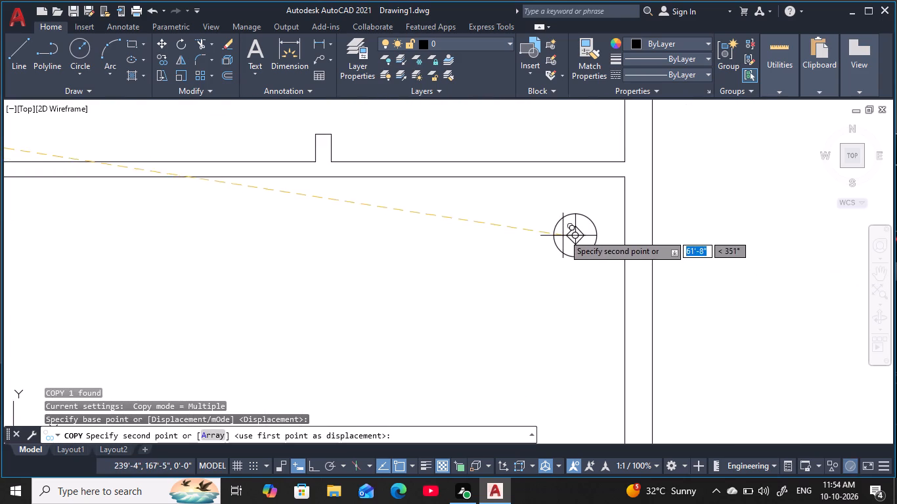
left_click(567, 217)
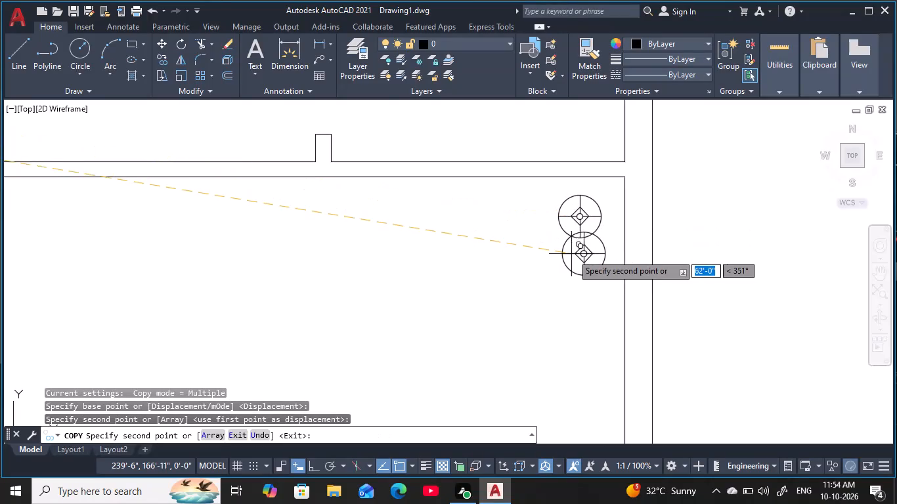
key("Escape")
key("Escape")
key("Escape")
key("Escape")
key("Escape")
key("Escape")
key("Escape")
key("Escape")
key("Escape")
key("Escape")
key("Escape")
key("Escape")
key("Escape")
key("Escape")
key("Escape")
Scale up the living-room corner lamp about its centre to about 1.6 times its size.
type("sc")
key("space")
left_click(580, 220)
key("space")
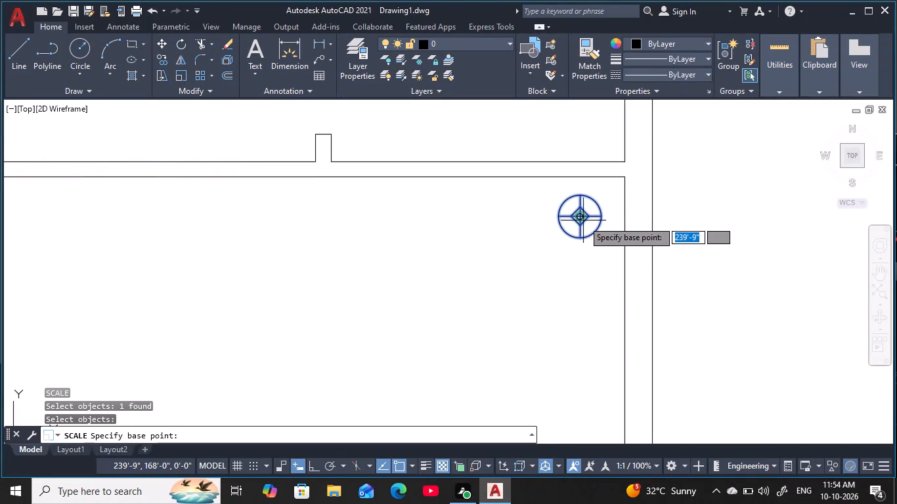
left_click(580, 216)
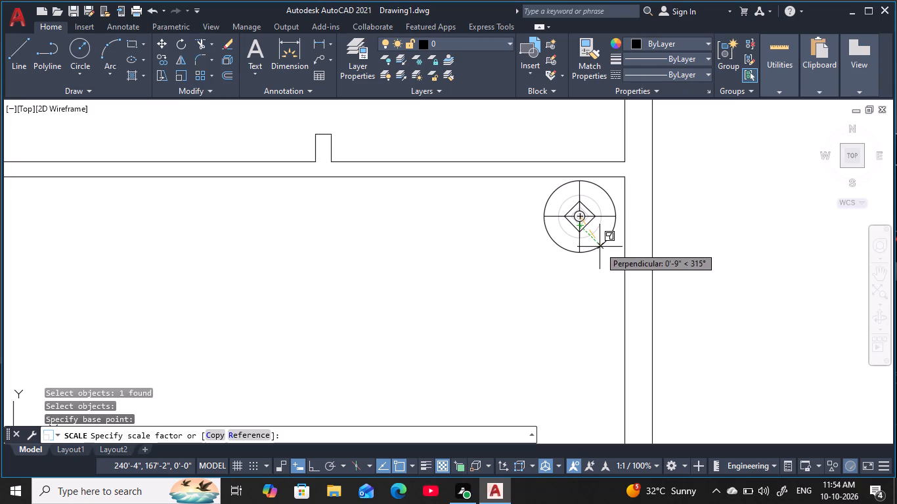
left_click(600, 245)
scroll(559, 261, "down", 1)
middle_click_drag(559, 262, 563, 258)
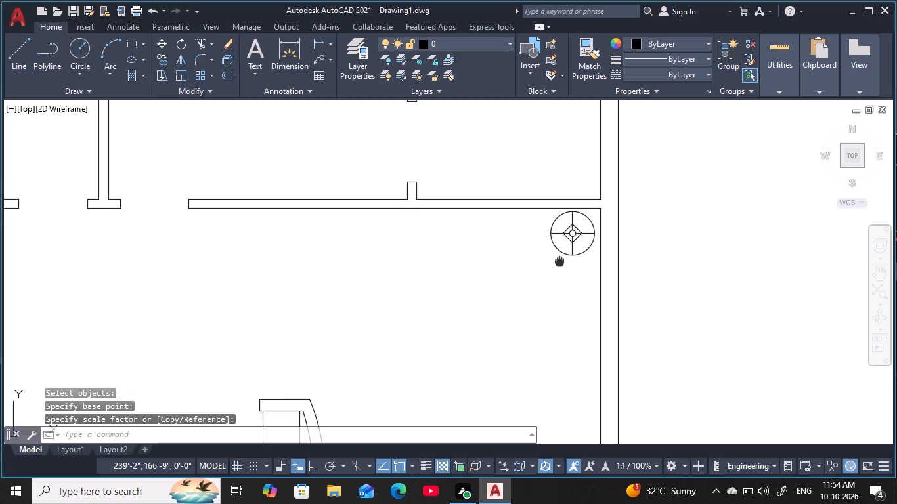
middle_click_drag(563, 258, 618, 213)
key("Escape")
key("Escape")
key("Escape")
Move the living room's three-seat sofa against the right external wall, just below the corner lamp.
middle_click_drag(520, 280, 500, 201)
scroll(520, 280, "down", 1)
key("Escape")
key("Escape")
key("Escape")
left_click(402, 272)
type("m")
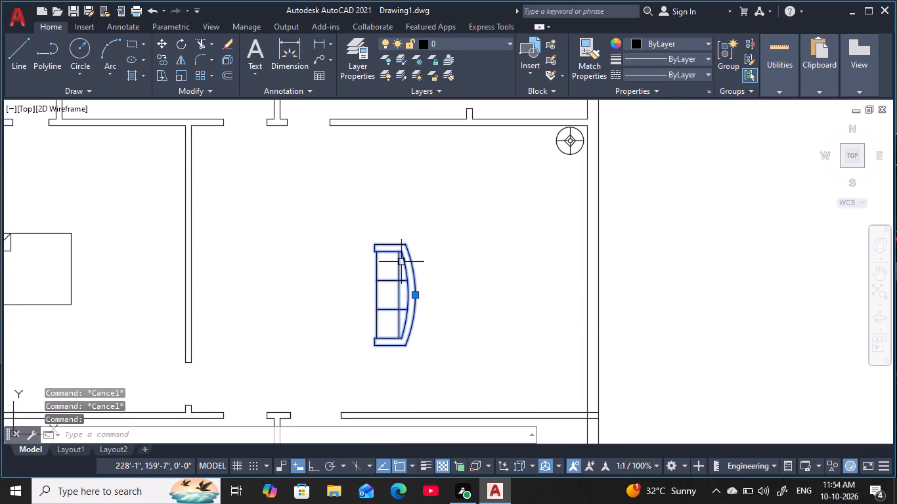
key("space")
left_click(419, 300)
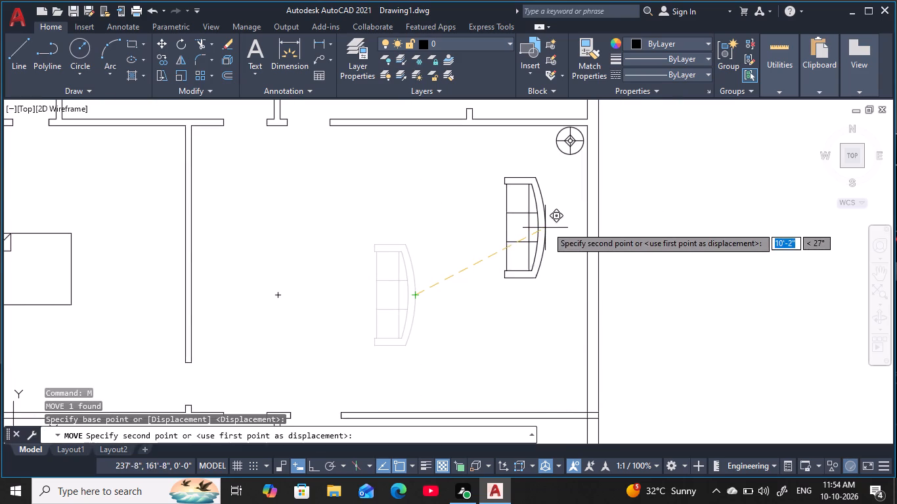
left_click(581, 214)
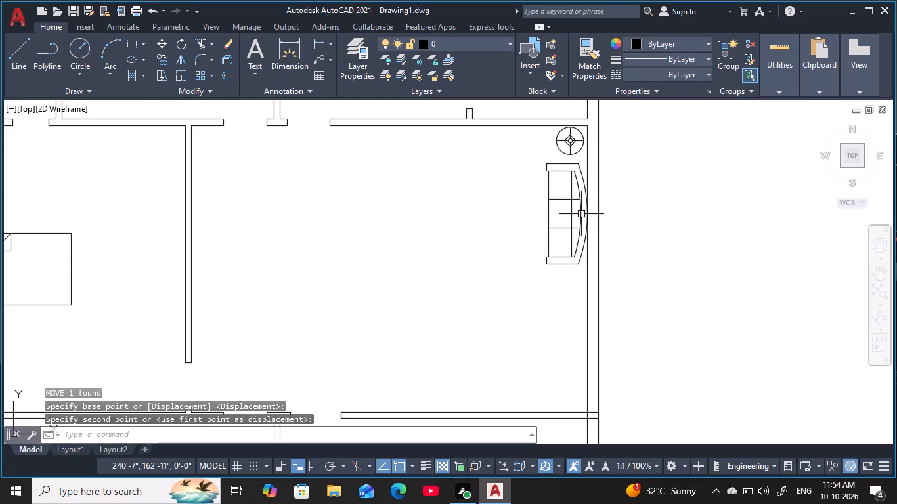
key("Escape")
key("Escape")
key("Escape")
Shift the three-seat sofa about 1'-2" down and away from the external wall.
left_click(579, 226)
key("space")
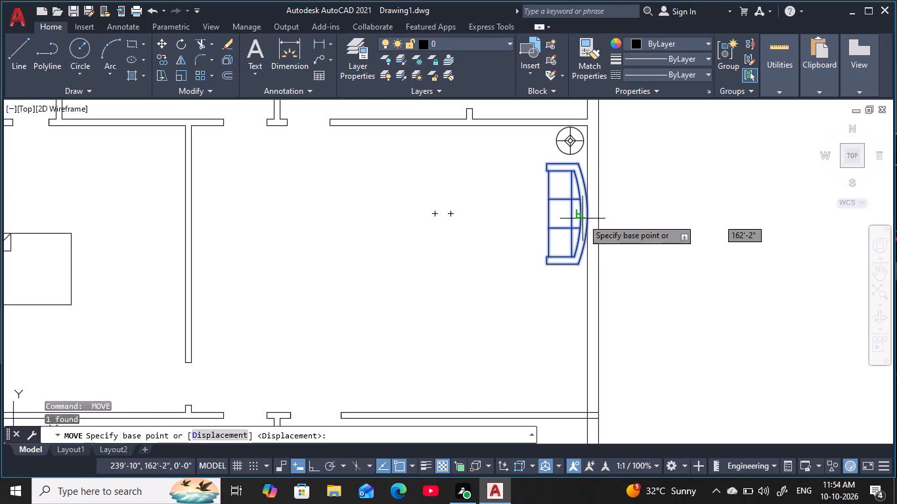
left_click(582, 218)
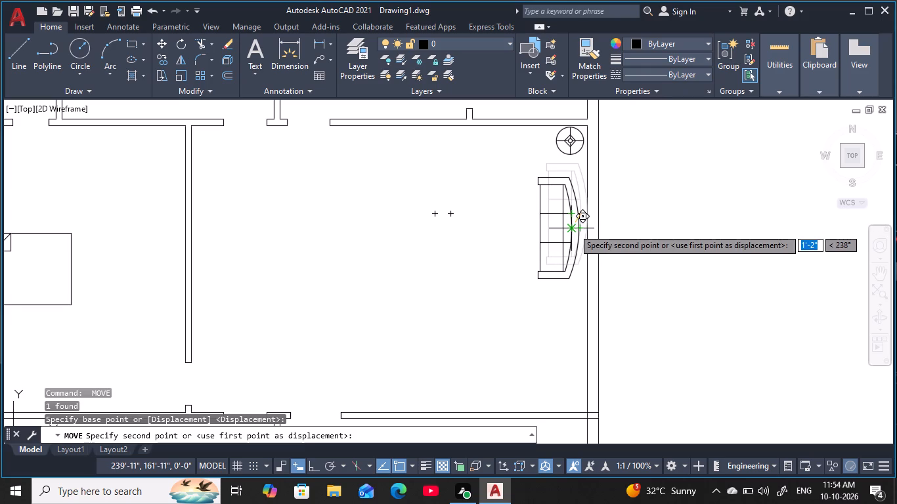
left_click(573, 228)
key("Escape")
key("Escape")
key("Escape")
key("Escape")
Move the corner lamp slightly down and away from the walls, closer to the top of the three-seat sofa.
left_click(577, 157)
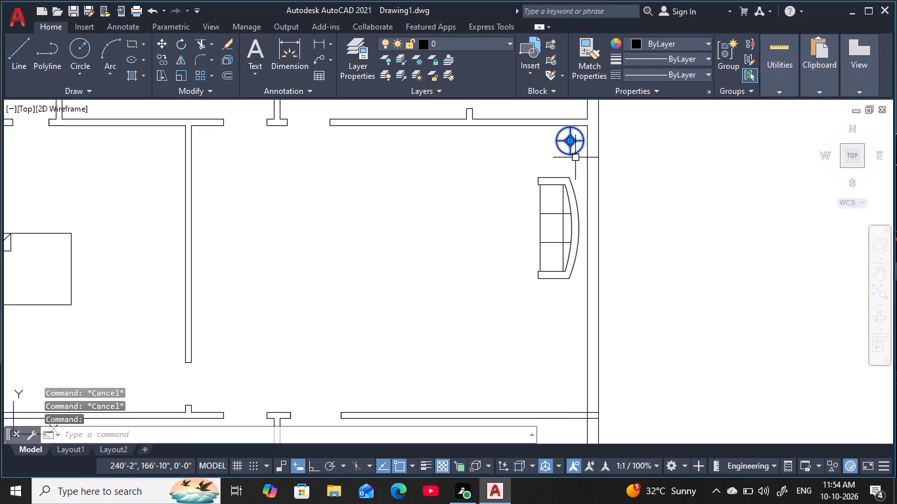
type("m")
key("space")
left_click(573, 144)
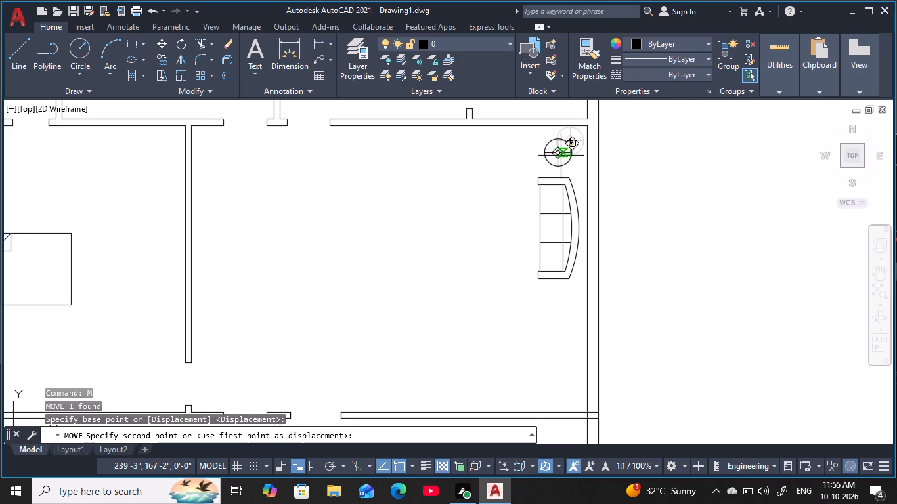
left_click(561, 156)
key("Escape")
key("Escape")
key("Escape")
key("Escape")
Move the two-seat sofa from the furniture set into the living room, below the upper wall and left of the lamp.
scroll(449, 185, "down", 1)
middle_click_drag(449, 186, 503, 182)
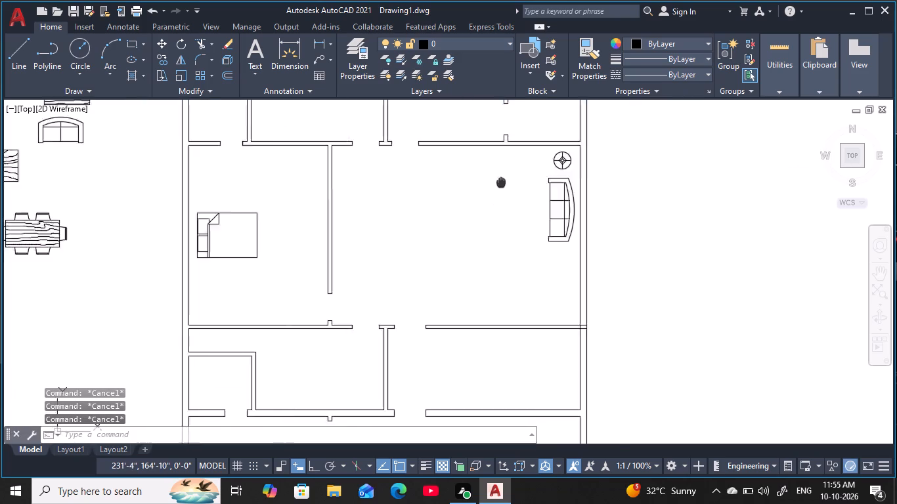
middle_click_drag(503, 182, 526, 182)
key("Escape")
scroll(325, 200, "down", 1)
middle_click_drag(324, 200, 433, 218)
key("Escape")
key("Escape")
key("Escape")
left_click(295, 179)
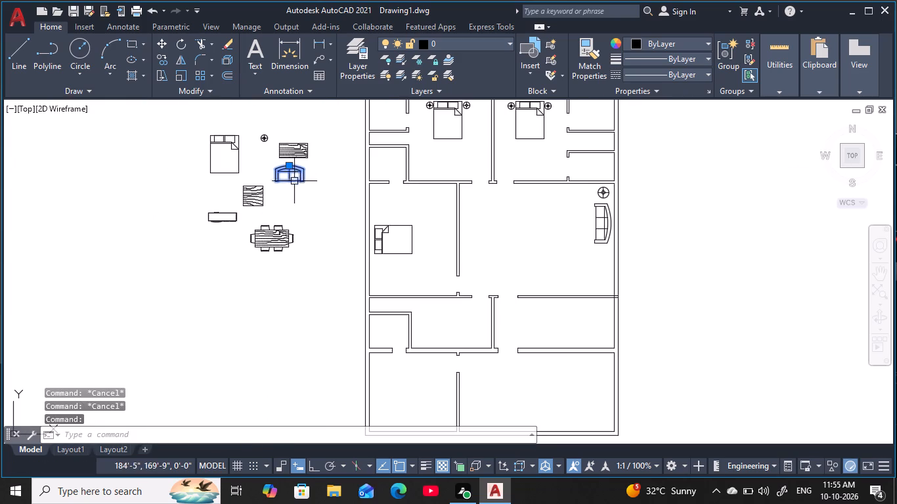
key("m")
key("space")
left_click(289, 181)
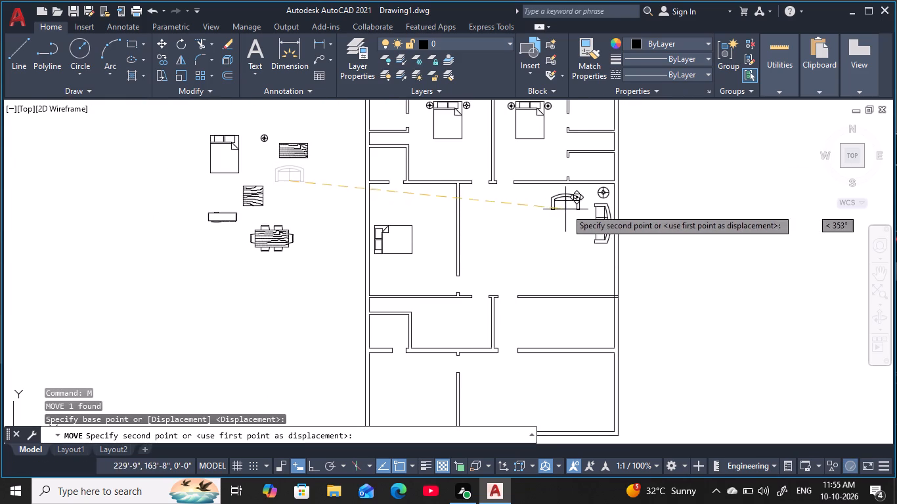
scroll(570, 207, "up", 3)
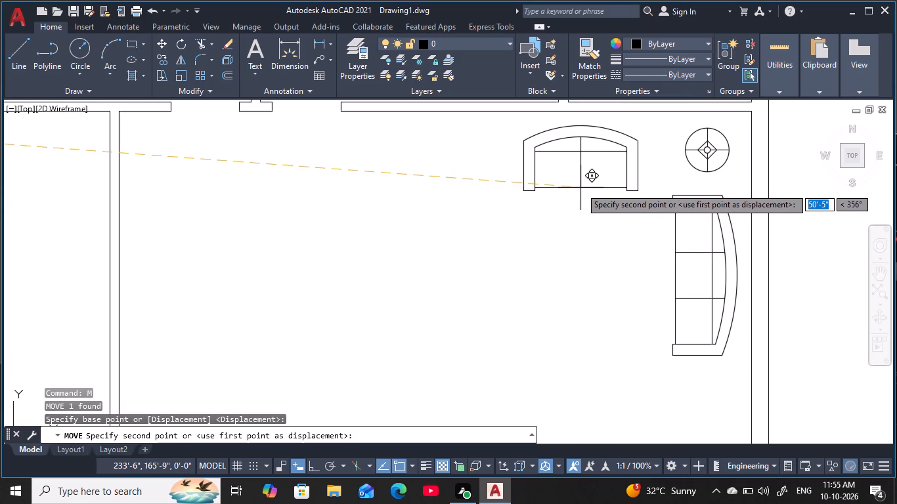
left_click(580, 188)
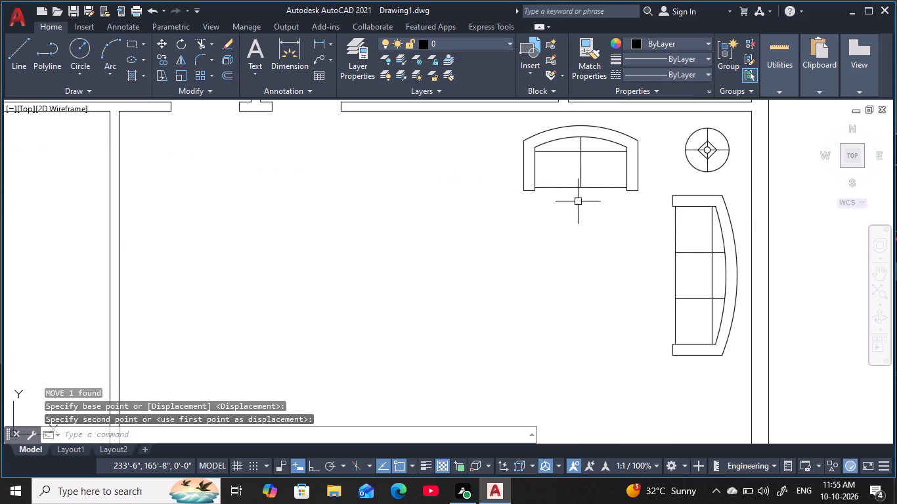
key("Escape")
key("Escape")
key("Escape")
key("Escape")
key("Escape")
Copy the two-seat sofa to the open floor area lower in the living room.
left_click(579, 158)
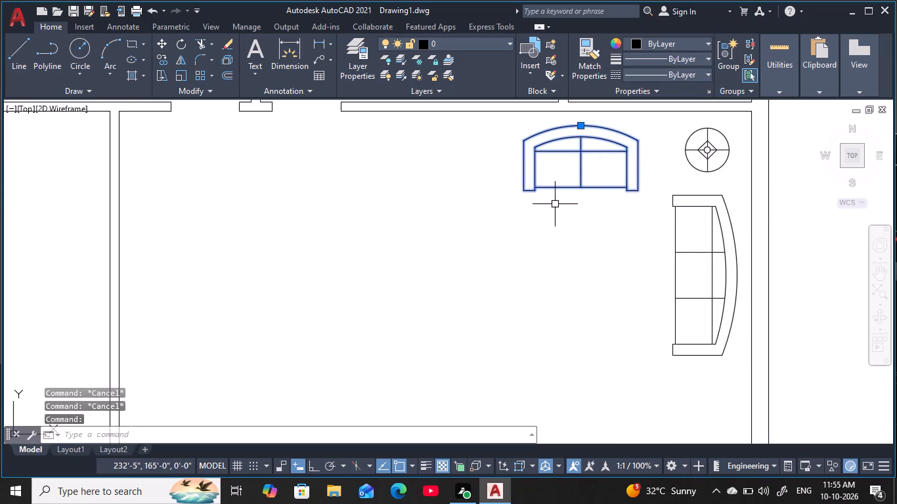
type("coi")
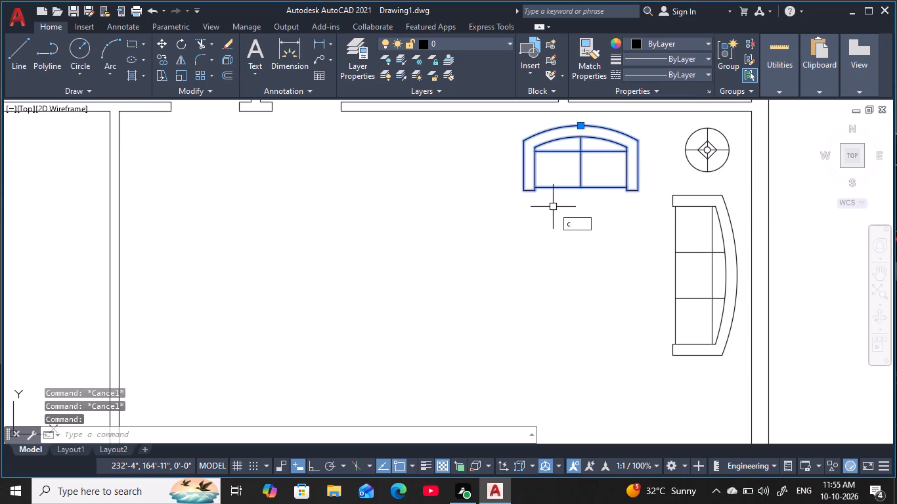
key("BackSpace")
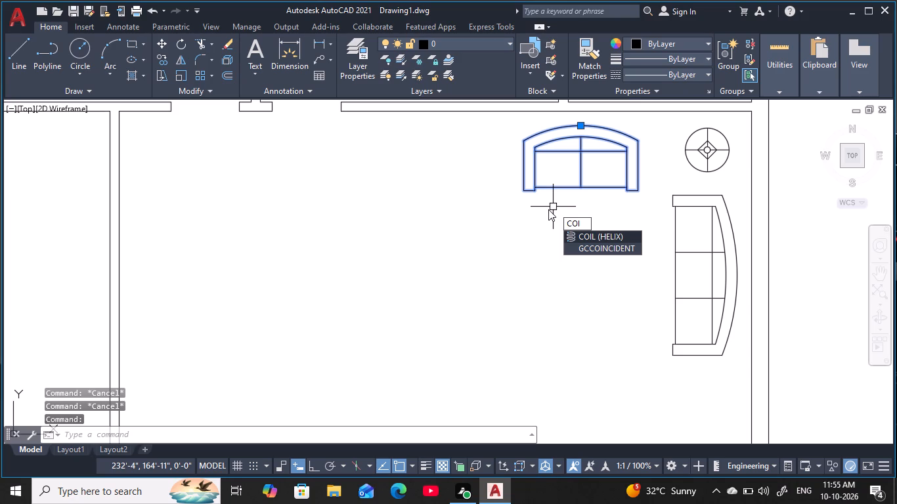
key("BackSpace")
key("space")
left_click(580, 152)
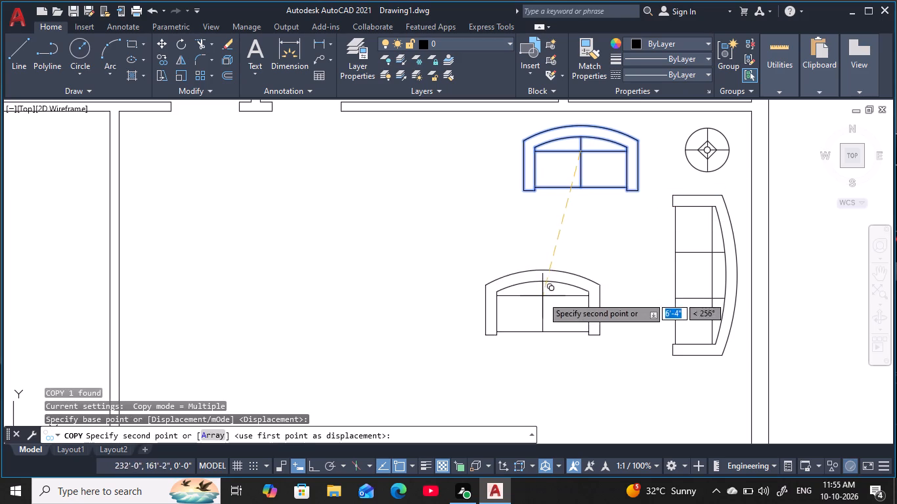
middle_click_drag(519, 299, 484, 230)
left_click(438, 303)
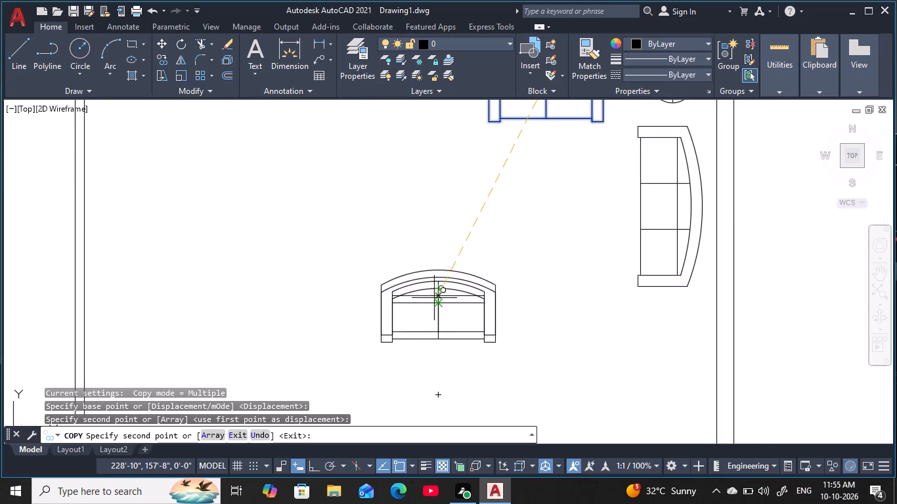
key("Escape")
key("Escape")
key("Escape")
key("Escape")
key("Escape")
key("Escape")
key("Escape")
key("Escape")
key("Escape")
key("Escape")
key("Escape")
key("Escape")
key("Escape")
key("Escape")
key("Escape")
key("Escape")
key("Escape")
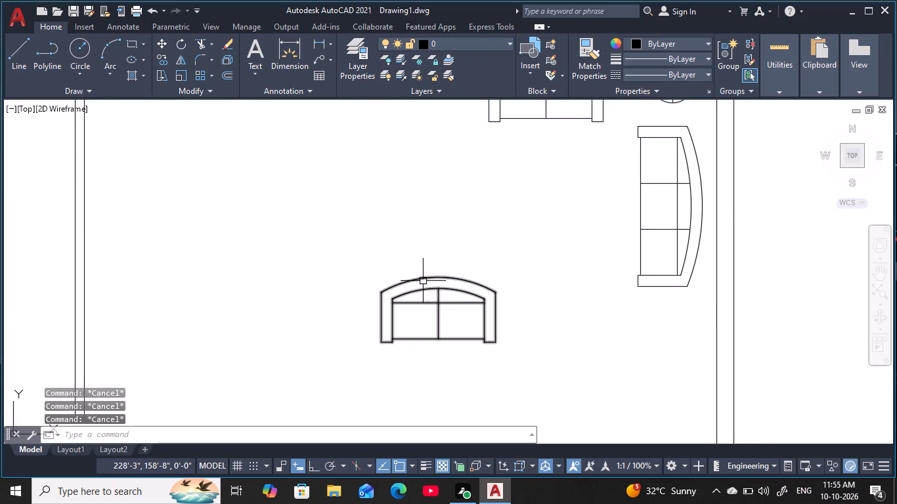
Rotate the copied two-seat sofa 180° with Ortho on, so its back faces down.
key("r")
key("o")
key("space")
left_click(411, 280)
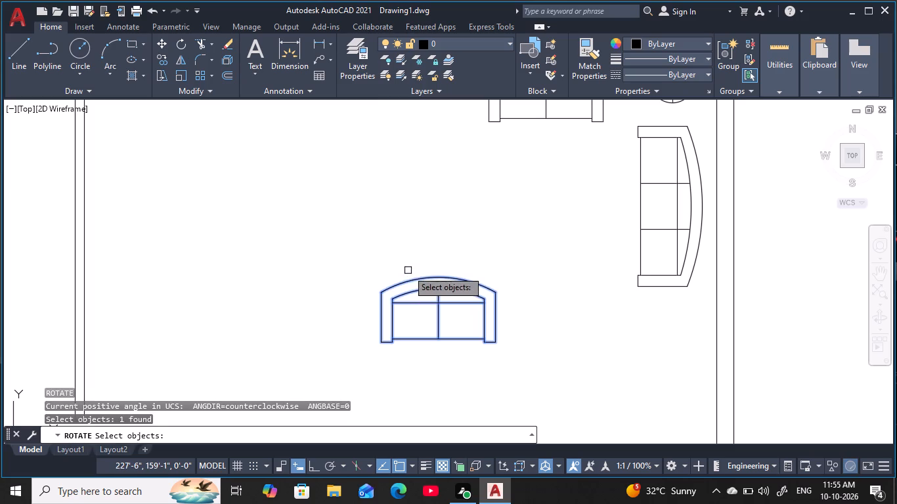
key("space")
left_click(408, 270)
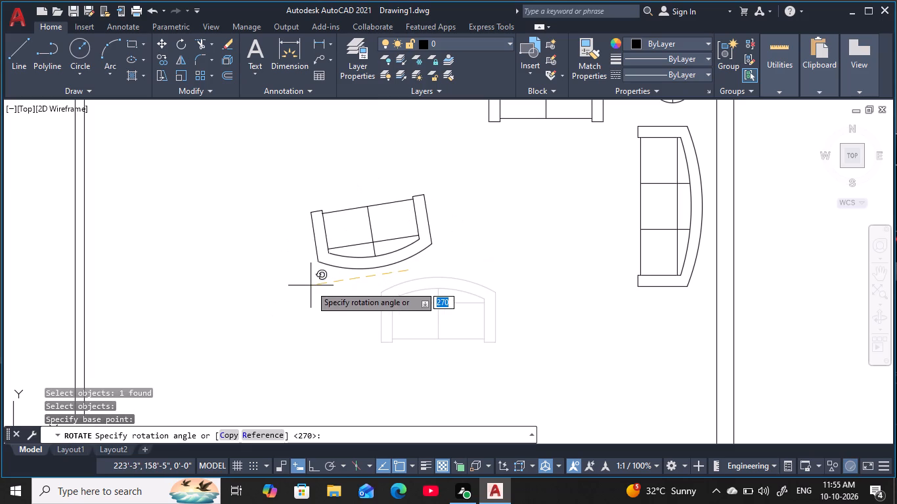
key("F8")
left_click(314, 282)
key("Escape")
key("Escape")
key("Escape")
key("Escape")
key("Escape")
With Ortho off, move the rotated two-seat sofa about 8'-9" so it faces the upper one beside the three-seat sofa's lower end.
left_click(379, 247)
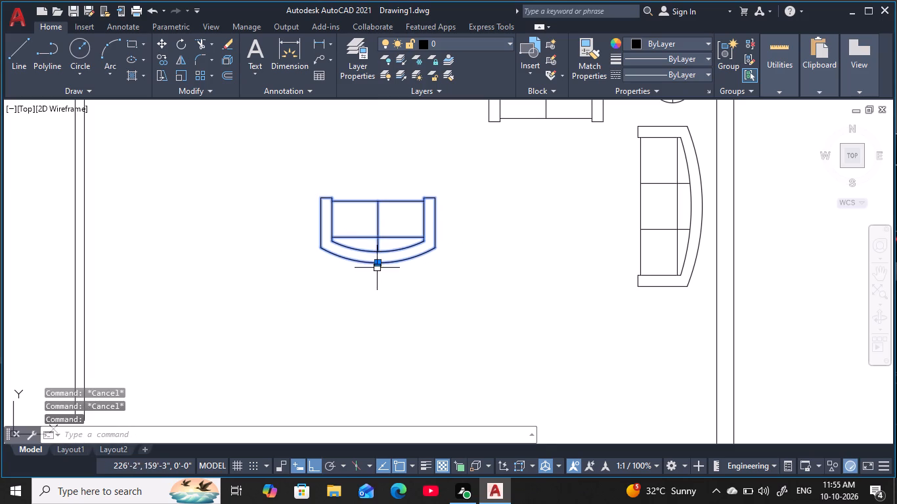
key("m")
key("space")
left_click(384, 261)
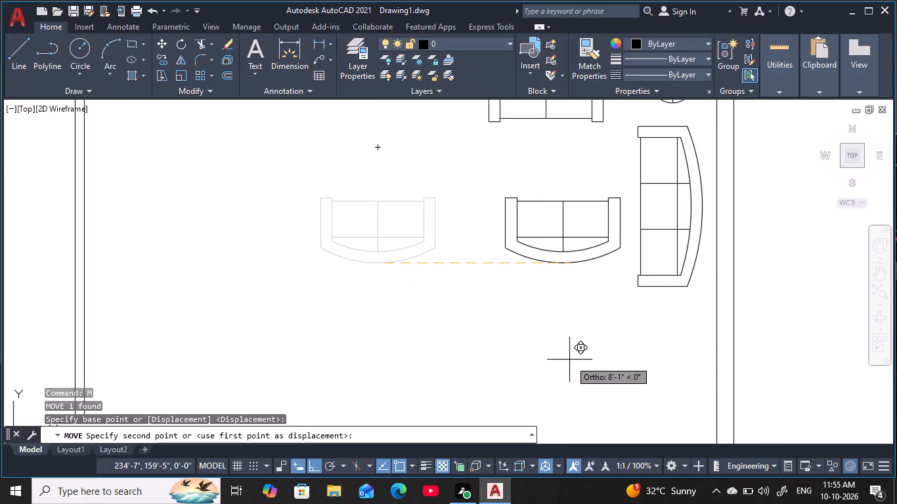
key("F8")
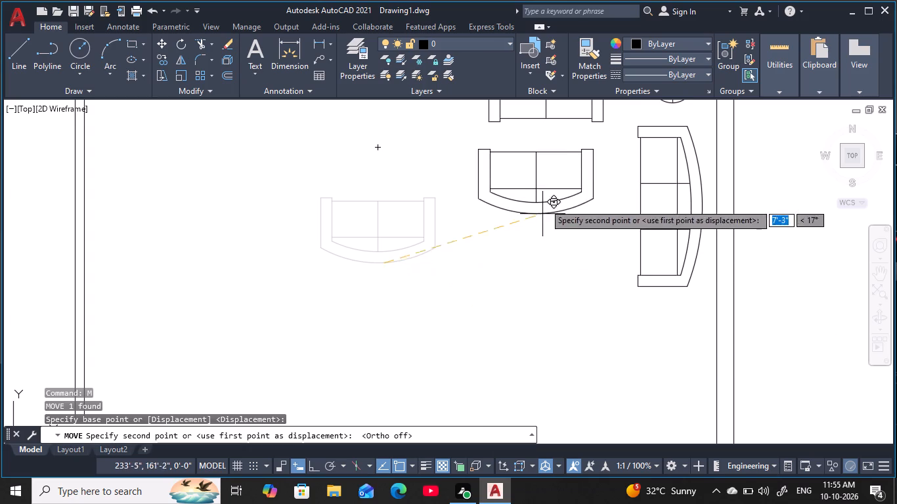
scroll(555, 161, "down", 1)
middle_click_drag(558, 175, 535, 218)
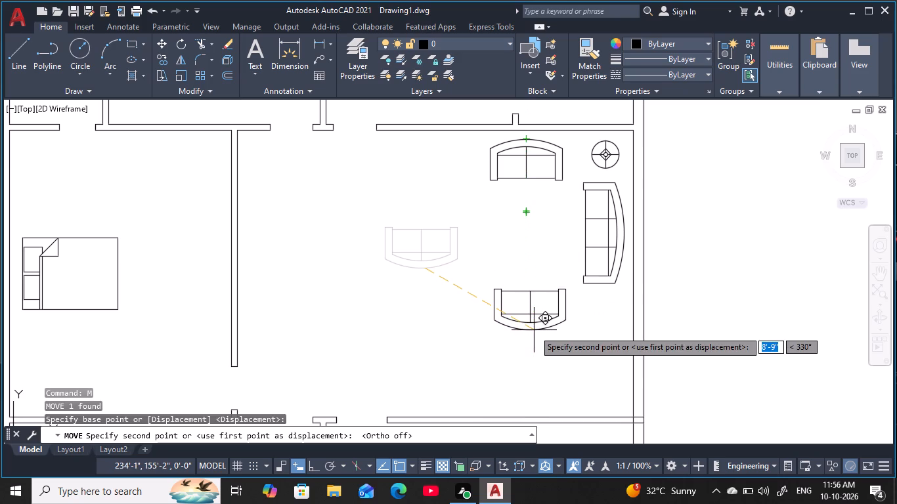
left_click(534, 330)
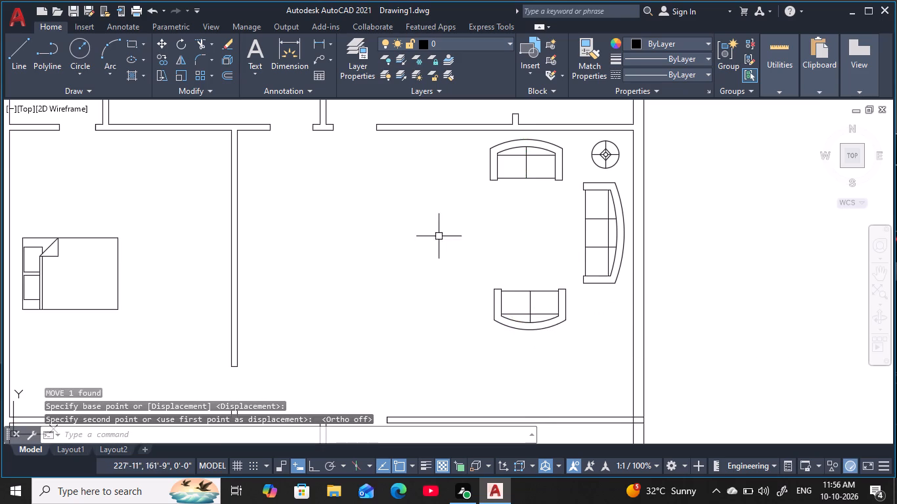
Rotate the rectangular wood-grain table in the furniture set 90° with Ortho on, so it stands lengthwise.
scroll(439, 239, "down", 2)
middle_click_drag(445, 238, 550, 231)
key("Escape")
key("Escape")
key("Escape")
key("Escape")
key("Escape")
key("Escape")
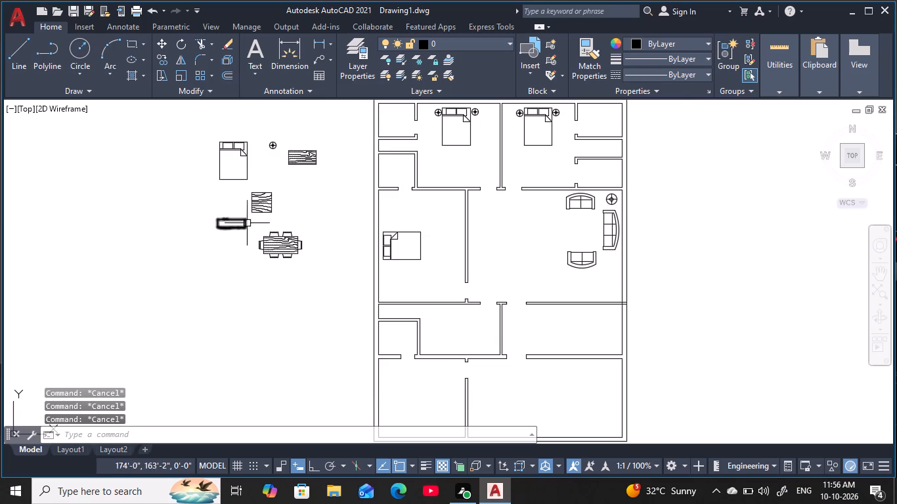
scroll(257, 212, "up", 1)
middle_click_drag(324, 205, 260, 266)
left_click(284, 197)
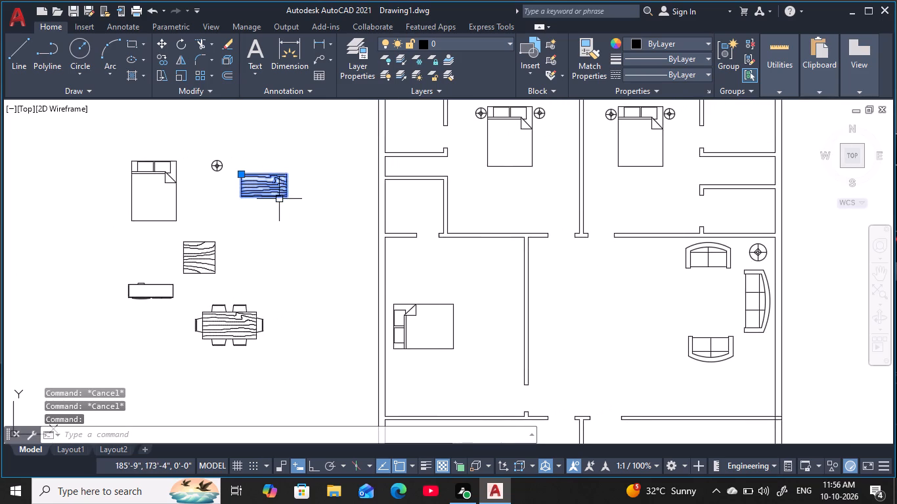
type("ro")
key("space")
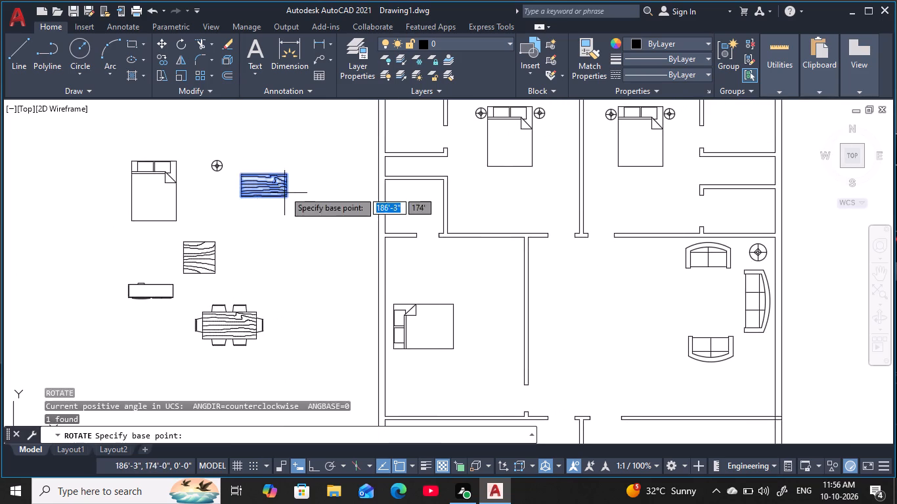
left_click(285, 191)
key("F8")
left_click(276, 156)
key("Escape")
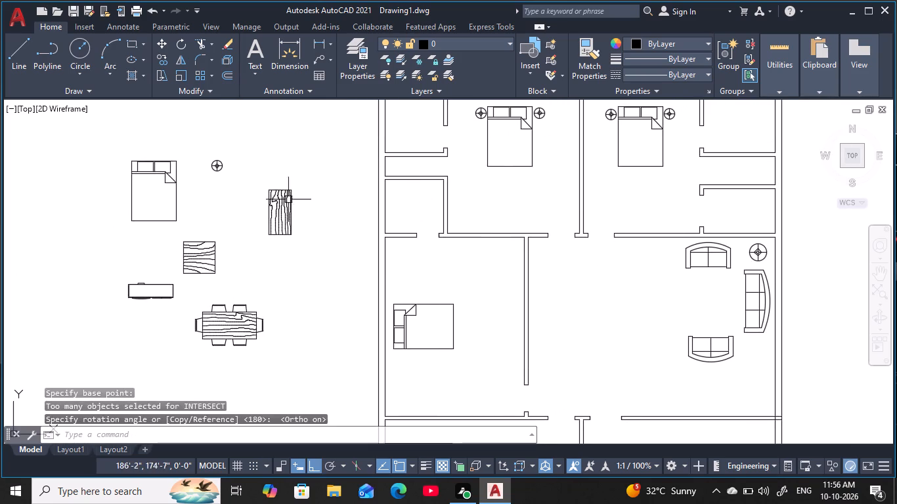
key("Escape")
key("Escape")
key("Escape")
key("Escape")
key("Escape")
key("Escape")
With Ortho off, move the rotated wooden table about 49'-6" into the living room, centred between the three sofas.
left_click(278, 211)
type("m")
key("space")
left_click(279, 213)
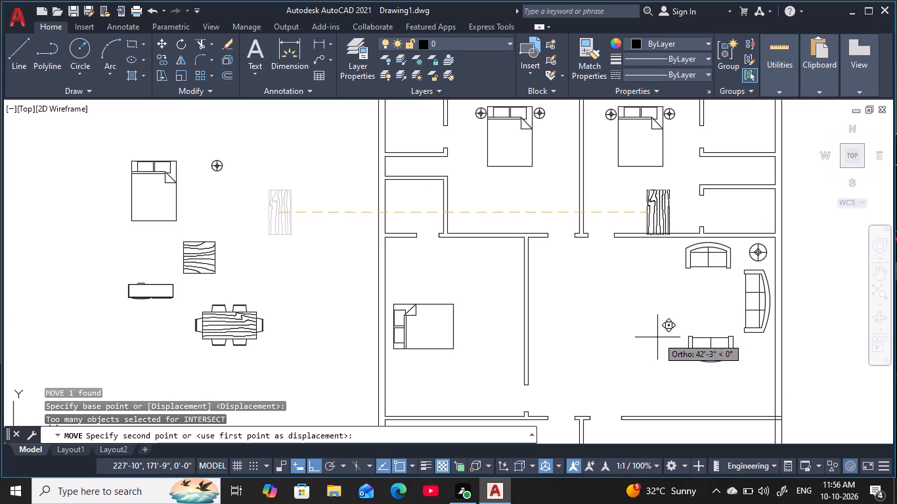
key("F8")
middle_click_drag(703, 293, 565, 288)
scroll(573, 301, "up", 1)
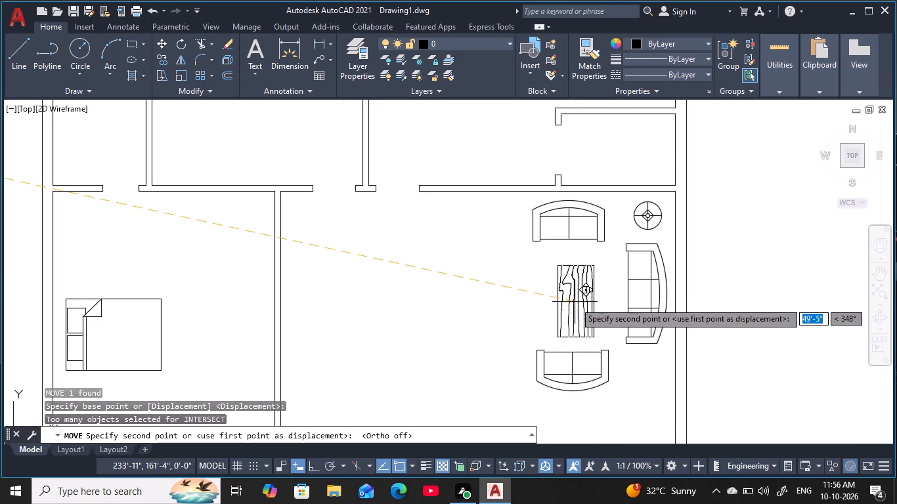
scroll(575, 302, "up", 1)
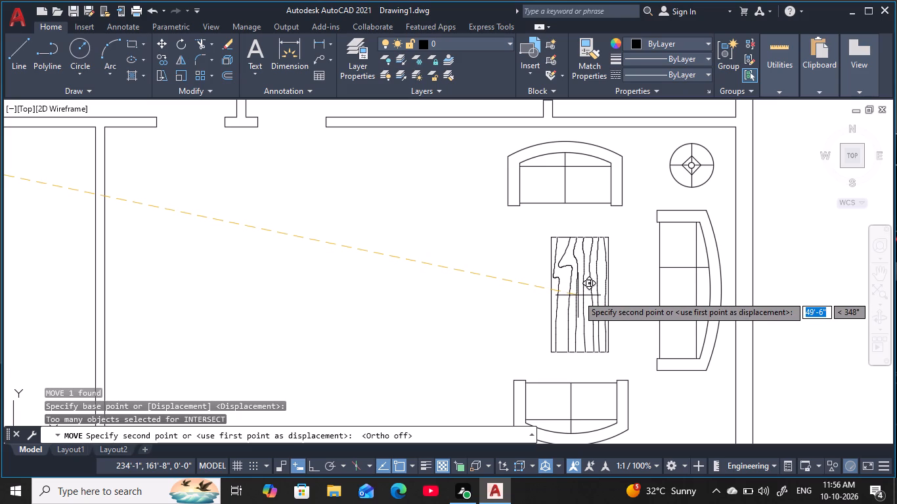
left_click(578, 295)
scroll(470, 343, "down", 2)
middle_click_drag(462, 333, 468, 270)
middle_click_drag(505, 327, 487, 296)
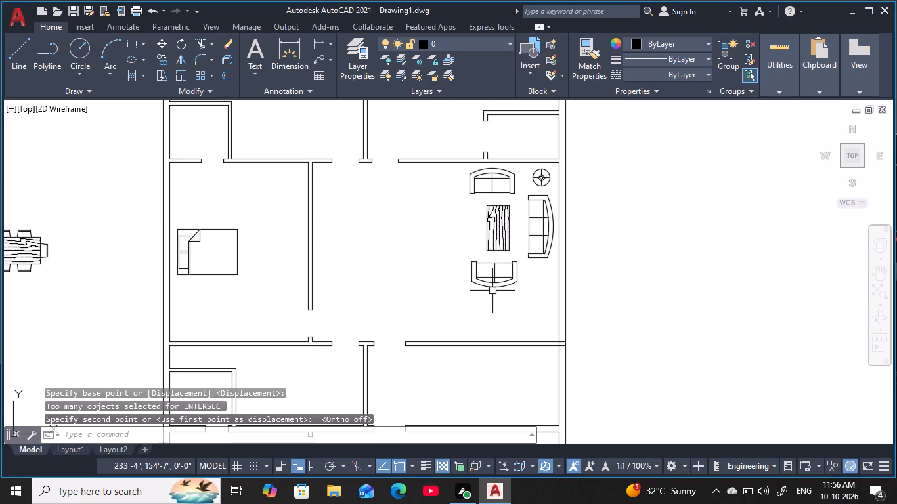
middle_click_drag(514, 338, 509, 320)
middle_click_drag(479, 308, 475, 290)
scroll(475, 290, "down", 1)
middle_click_drag(476, 290, 477, 281)
key("Escape")
key("Escape")
key("Escape")
key("Escape")
key("Escape")
Rotate the narrow TV unit in the furniture set 90° with Ortho on, so it stands upright.
middle_click_drag(154, 240, 187, 282)
key("Escape")
key("Escape")
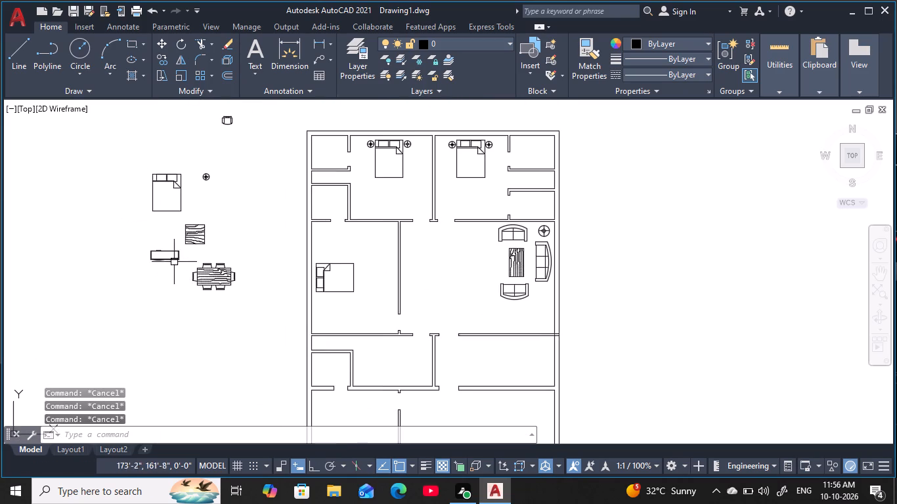
left_click(173, 262)
key("r")
type("o")
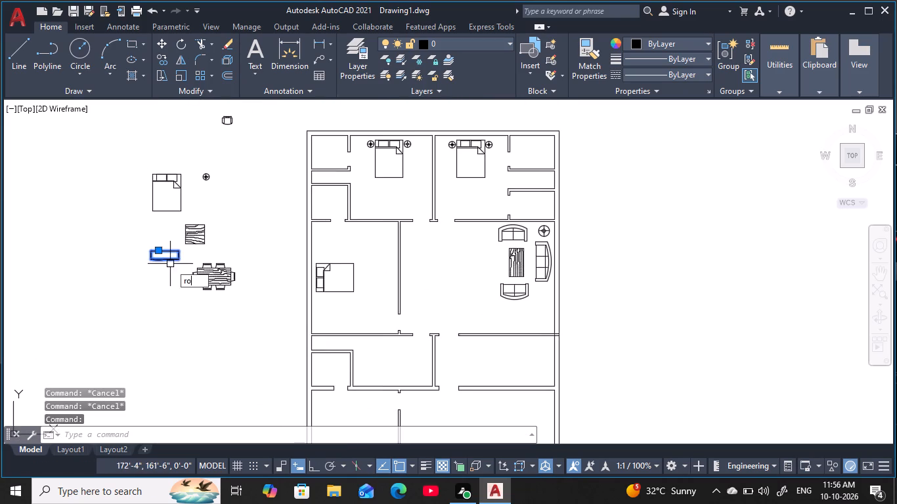
key("space")
left_click(170, 264)
key("F8")
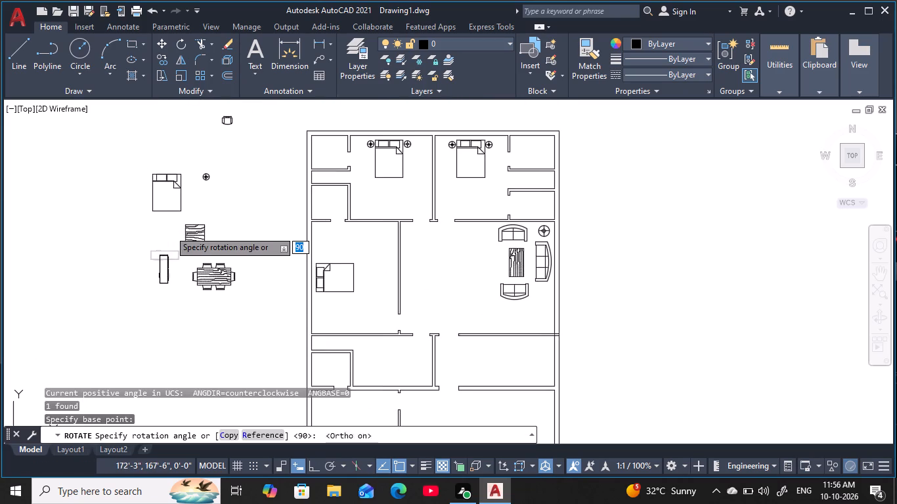
left_click(169, 230)
key("Escape")
key("Escape")
key("Escape")
key("Escape")
With Ortho off, move the TV unit about 43'-3" into the living room, beside the internal wall opposite the three-seat sofa.
left_click(166, 276)
type("m")
key("space")
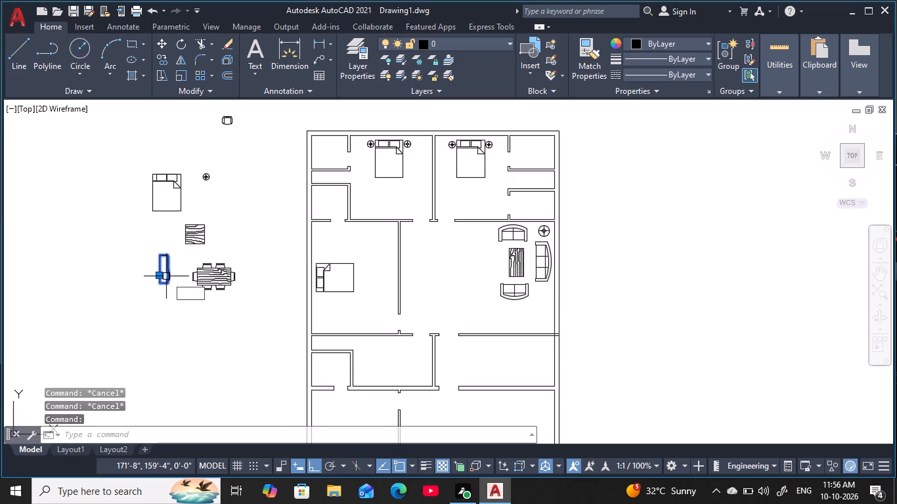
left_click(165, 276)
scroll(397, 274, "up", 1)
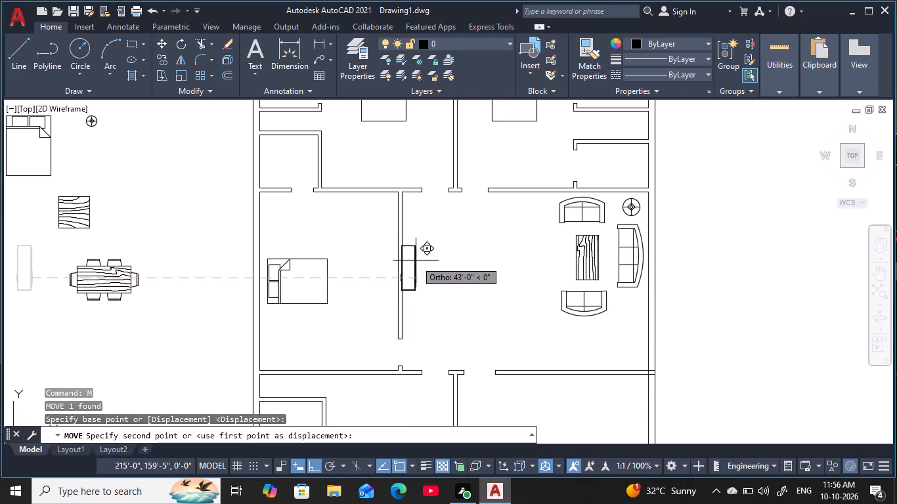
key("F8")
scroll(427, 270, "up", 2)
scroll(414, 276, "down", 2)
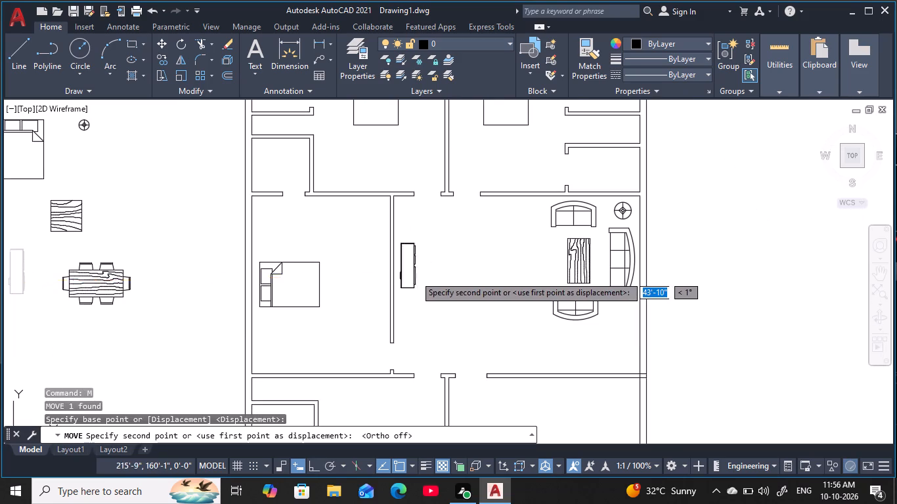
scroll(416, 276, "up", 1)
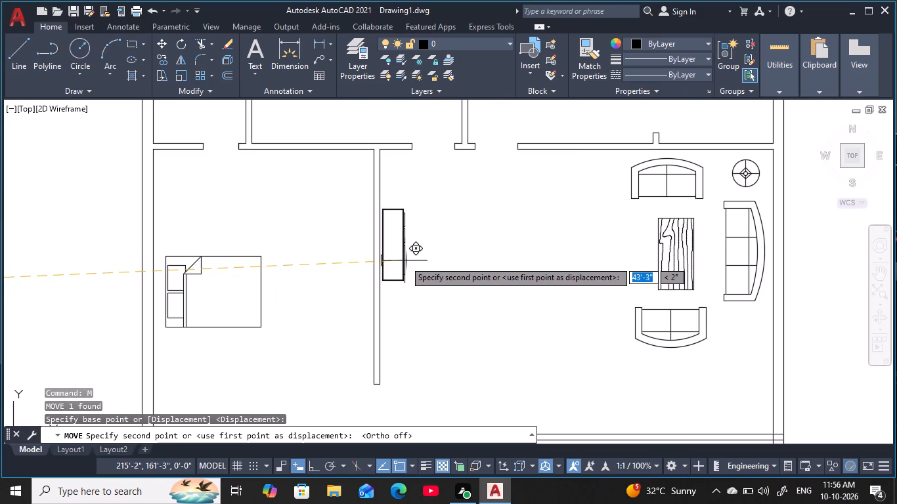
left_click(406, 262)
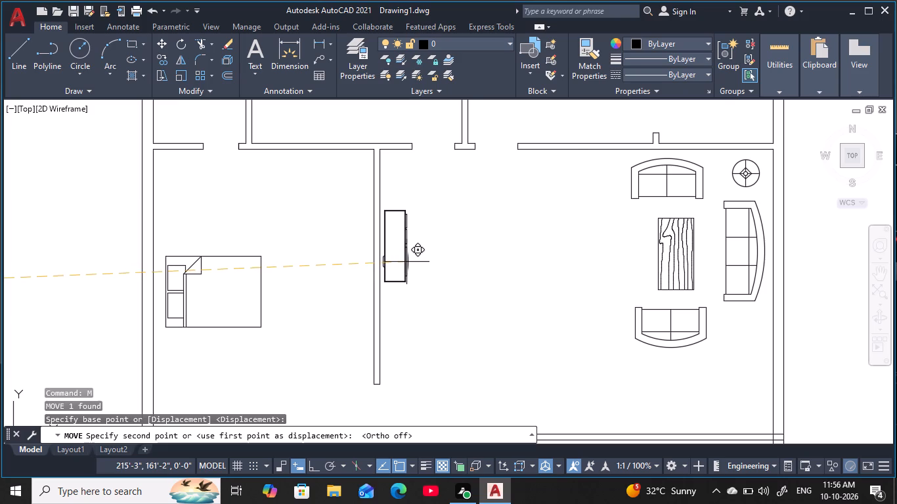
scroll(450, 289, "down", 1)
middle_click_drag(451, 289, 395, 246)
scroll(393, 249, "down", 2)
key("Escape")
key("Escape")
key("Escape")
Enlarge the TV unit freehand with Scale, using its lower right corner as the base point.
scroll(395, 246, "up", 3)
key("Escape")
key("Escape")
middle_click_drag(396, 246, 402, 247)
key("Escape")
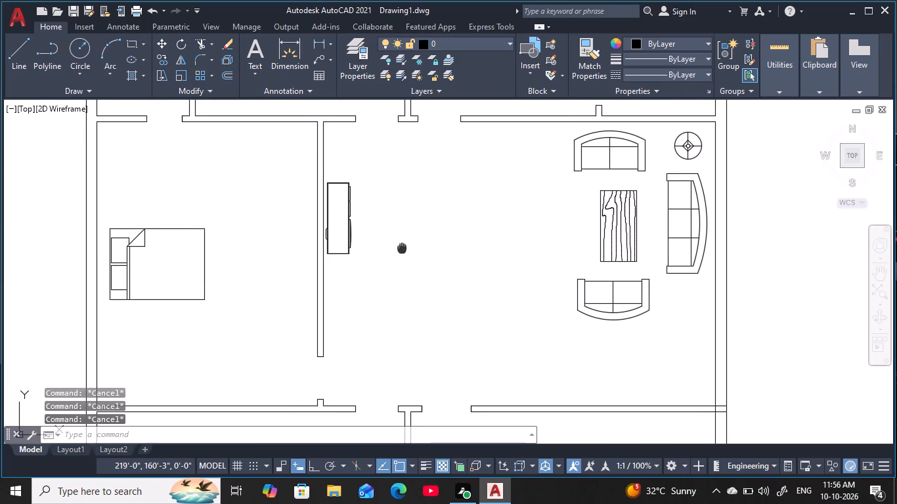
key("Escape")
left_click(345, 232)
type("scc")
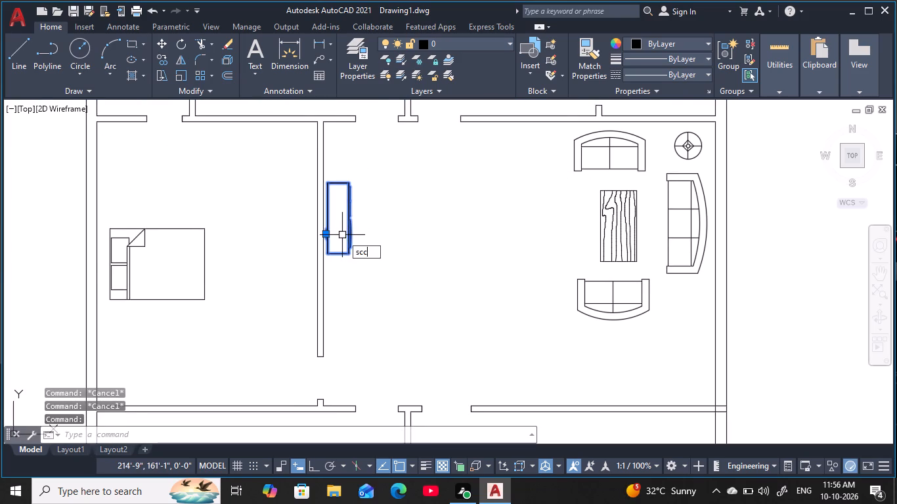
key("space")
left_click(350, 253)
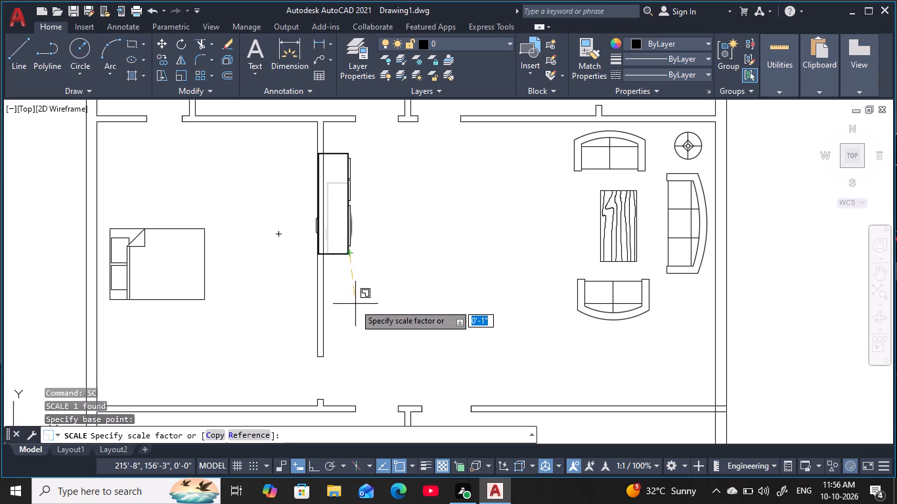
left_click(355, 304)
key("Escape")
key("Escape")
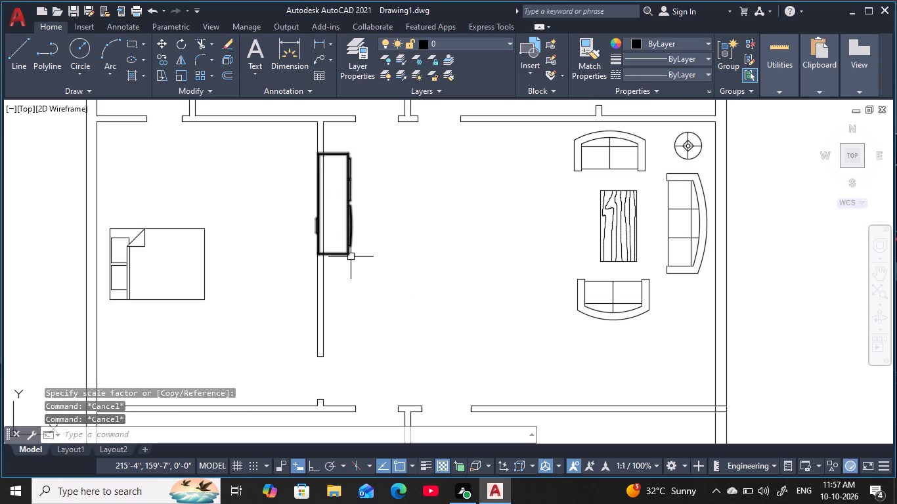
key("Escape")
Move the enlarged TV unit about 2'-3" down and to the right, so it sits just clear of the internal wall.
left_click(349, 255)
type("m")
key("space")
left_click(350, 252)
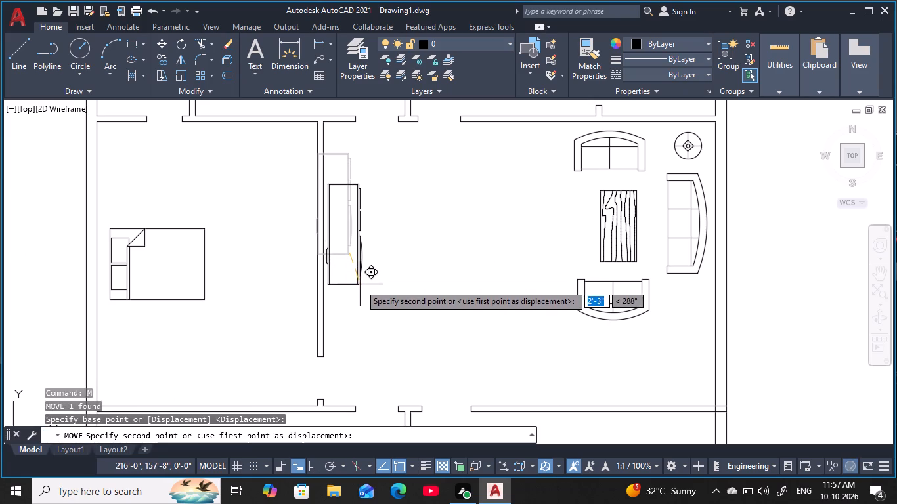
left_click(360, 284)
scroll(435, 286, "down", 2)
middle_click_drag(435, 286, 412, 253)
key("Escape")
key("Escape")
scroll(429, 258, "up", 1)
key("Escape")
middle_click_drag(424, 255, 403, 244)
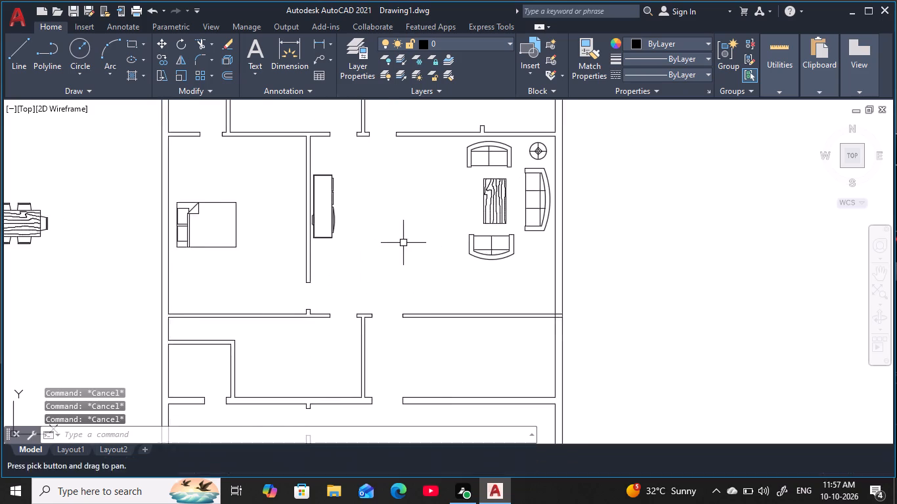
key("Escape")
Move the six-chair dining table about 54'-8" from the furniture set into the living room, between the lower two-seat sofa and the lower wall.
scroll(405, 243, "down", 1)
key("Escape")
middle_click(405, 243)
key("Escape")
key("Escape")
left_click(165, 234)
key("m")
key("space")
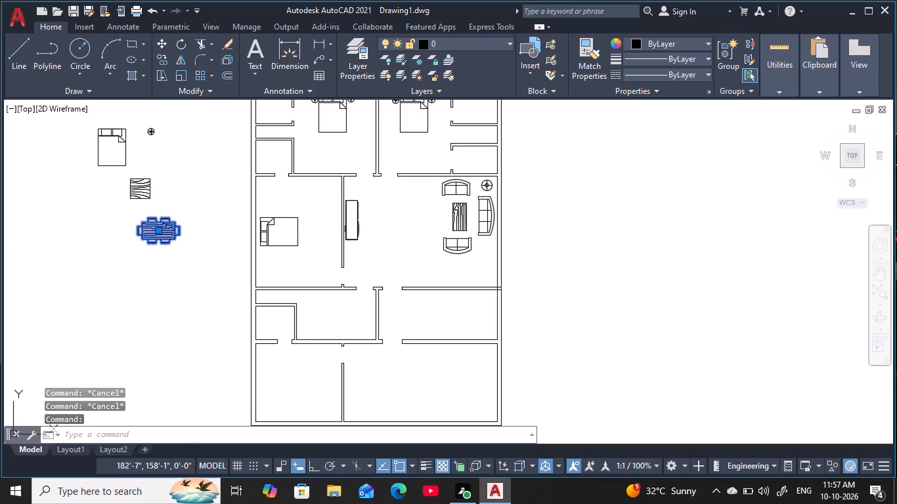
left_click(170, 241)
scroll(462, 291, "up", 1)
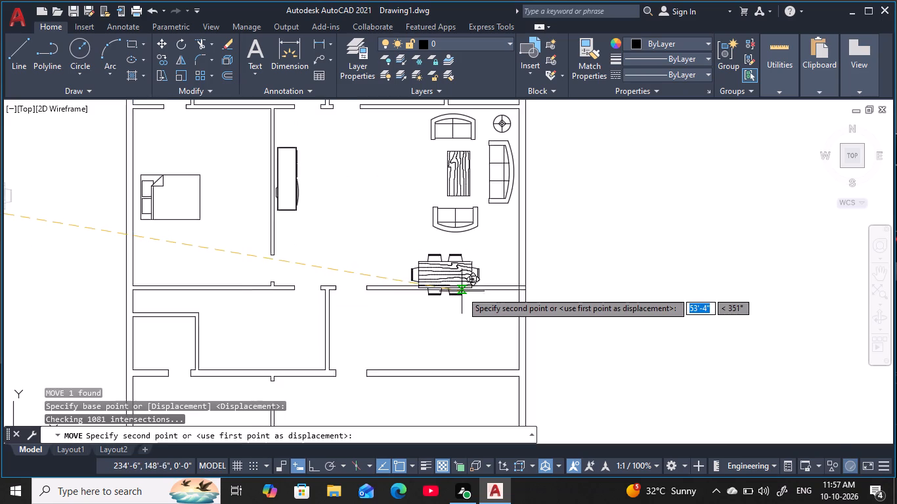
scroll(462, 291, "up", 1)
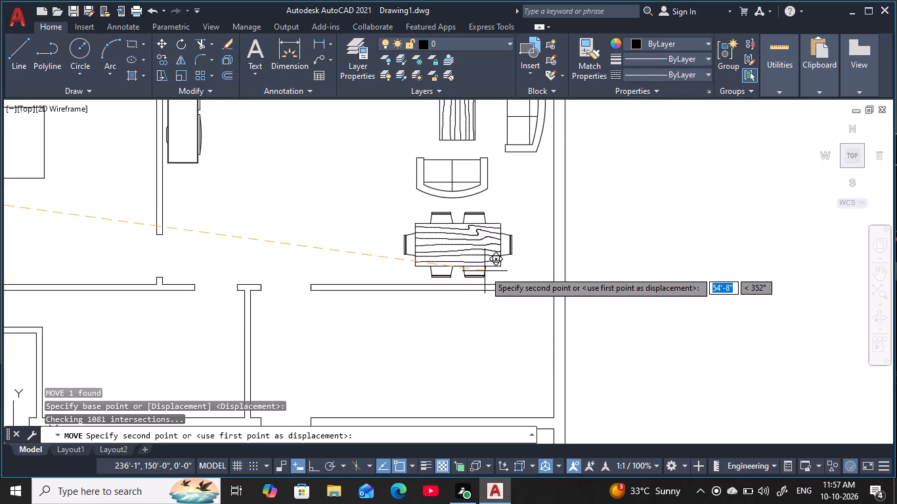
left_click(485, 271)
scroll(495, 262, "down", 2)
middle_click_drag(495, 262, 481, 271)
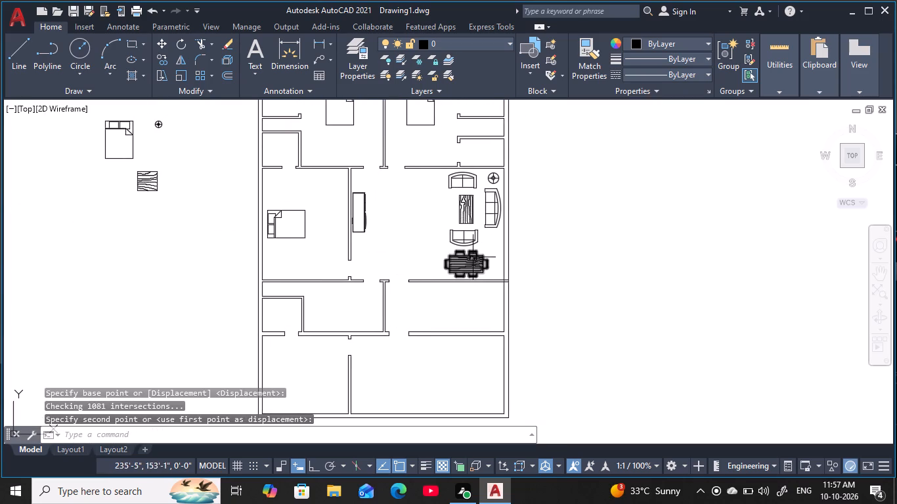
key("Escape")
key("Escape")
key("Escape")
Move the lower two-seat sofa slightly up toward the wooden table, widening its gap from the dining table.
scroll(474, 230, "up", 1)
middle_click(477, 230)
key("Escape")
scroll(477, 227, "up", 1)
key("Escape")
key("Escape")
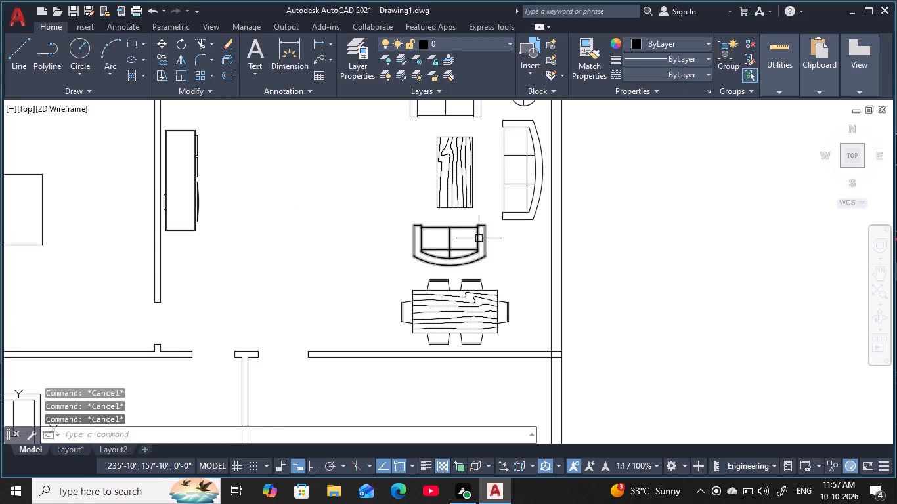
key("Escape")
left_click(479, 238)
key("space")
left_click(455, 266)
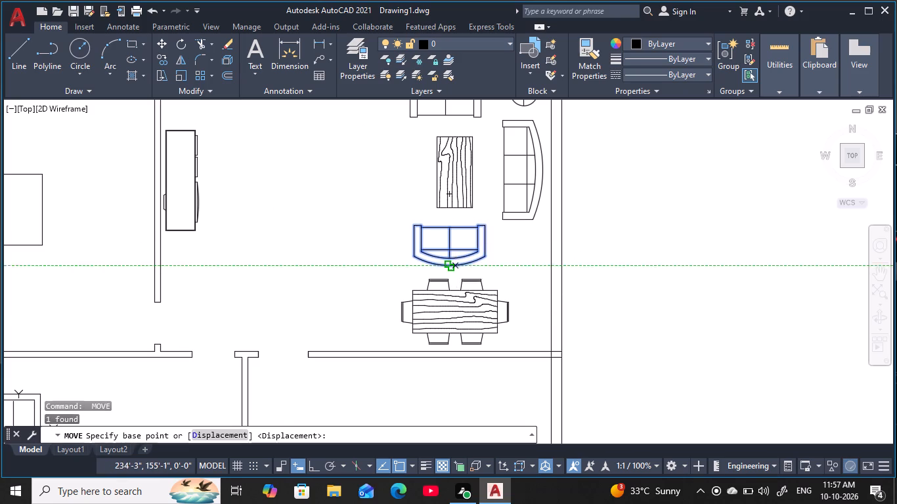
left_click(454, 255)
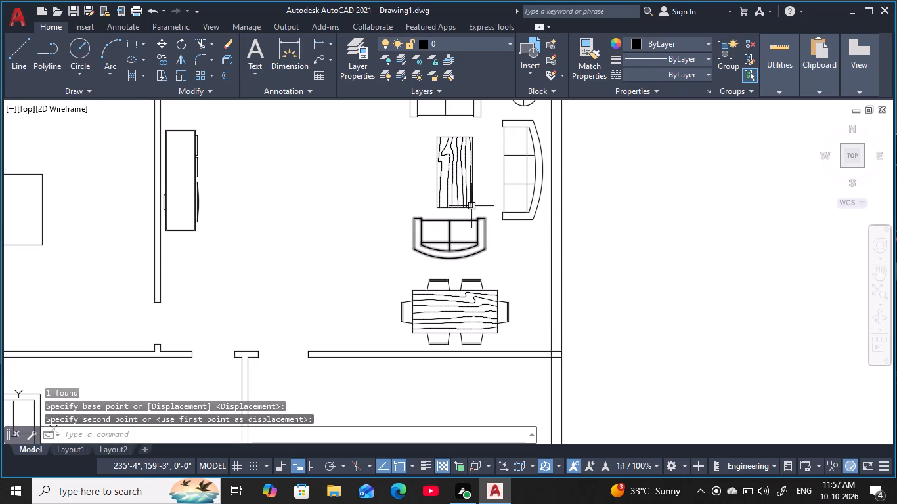
scroll(472, 203, "down", 1)
key("Escape")
middle_click_drag(474, 203, 449, 207)
key("Escape")
key("Escape")
key("Escape")
key("Escape")
key("Escape")
key("Escape")
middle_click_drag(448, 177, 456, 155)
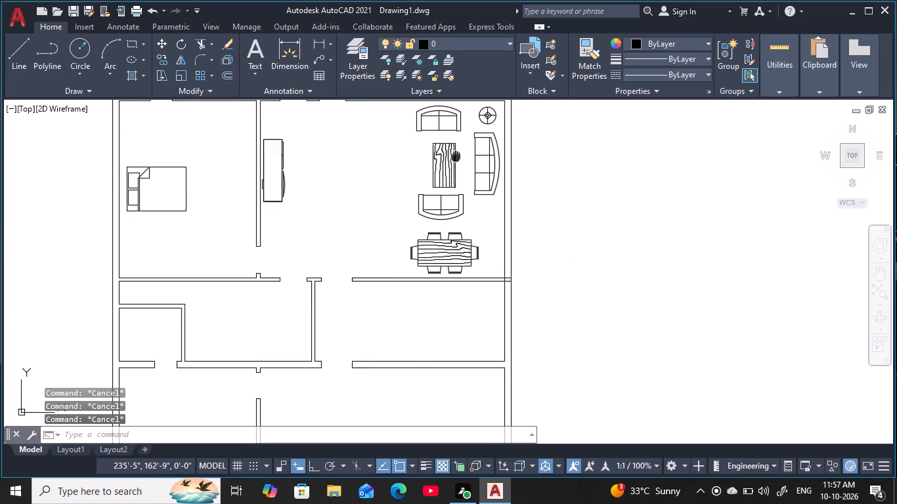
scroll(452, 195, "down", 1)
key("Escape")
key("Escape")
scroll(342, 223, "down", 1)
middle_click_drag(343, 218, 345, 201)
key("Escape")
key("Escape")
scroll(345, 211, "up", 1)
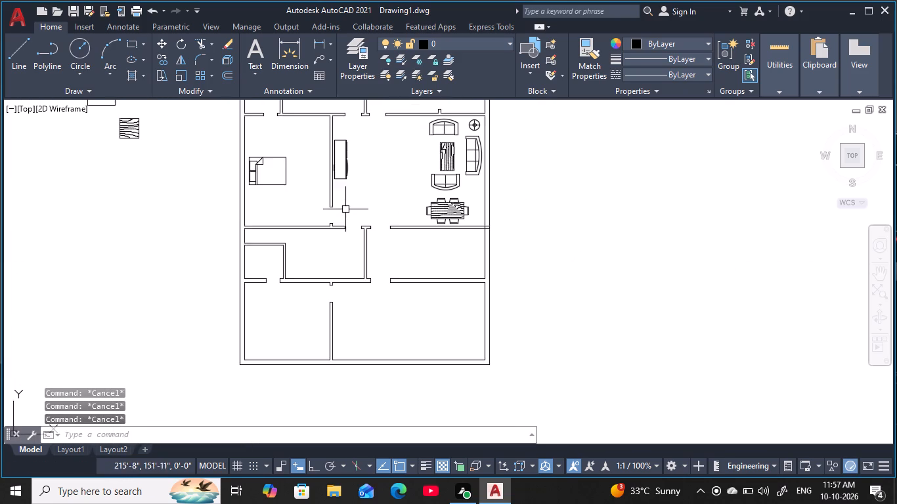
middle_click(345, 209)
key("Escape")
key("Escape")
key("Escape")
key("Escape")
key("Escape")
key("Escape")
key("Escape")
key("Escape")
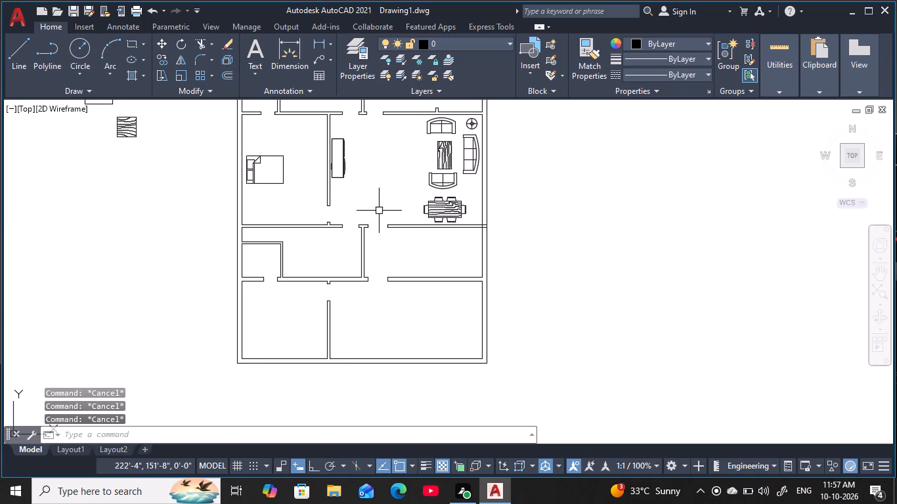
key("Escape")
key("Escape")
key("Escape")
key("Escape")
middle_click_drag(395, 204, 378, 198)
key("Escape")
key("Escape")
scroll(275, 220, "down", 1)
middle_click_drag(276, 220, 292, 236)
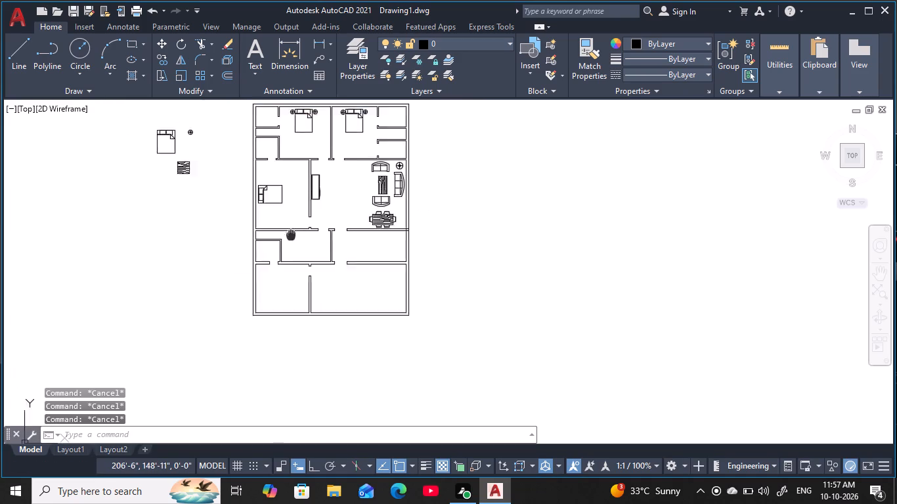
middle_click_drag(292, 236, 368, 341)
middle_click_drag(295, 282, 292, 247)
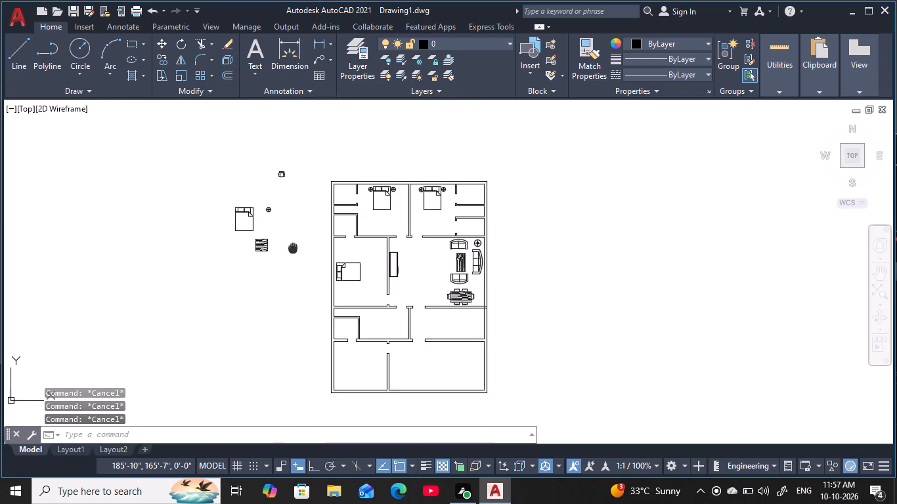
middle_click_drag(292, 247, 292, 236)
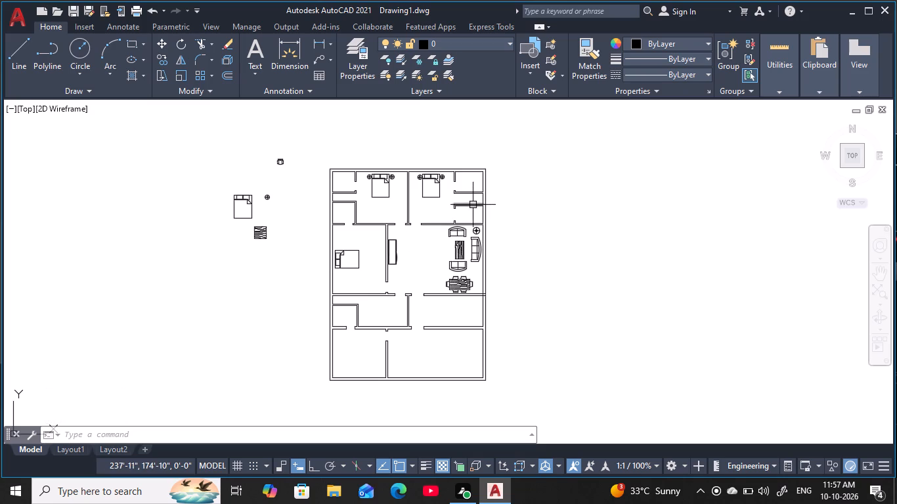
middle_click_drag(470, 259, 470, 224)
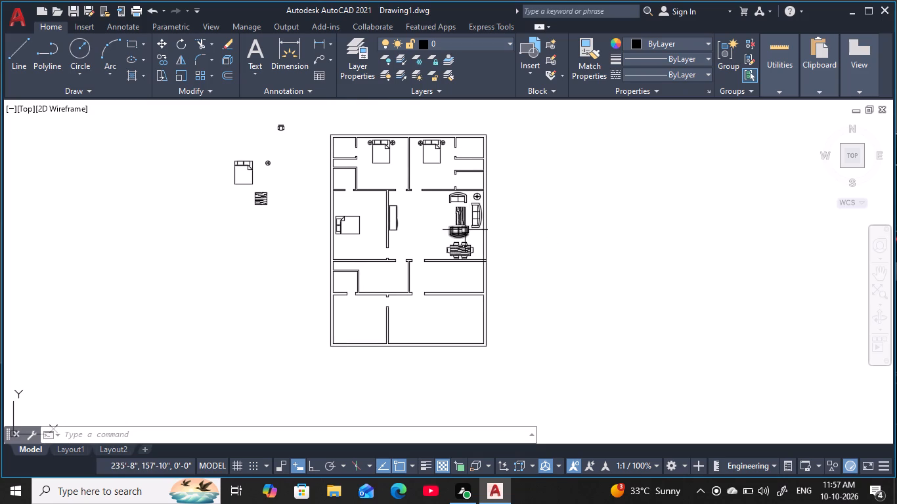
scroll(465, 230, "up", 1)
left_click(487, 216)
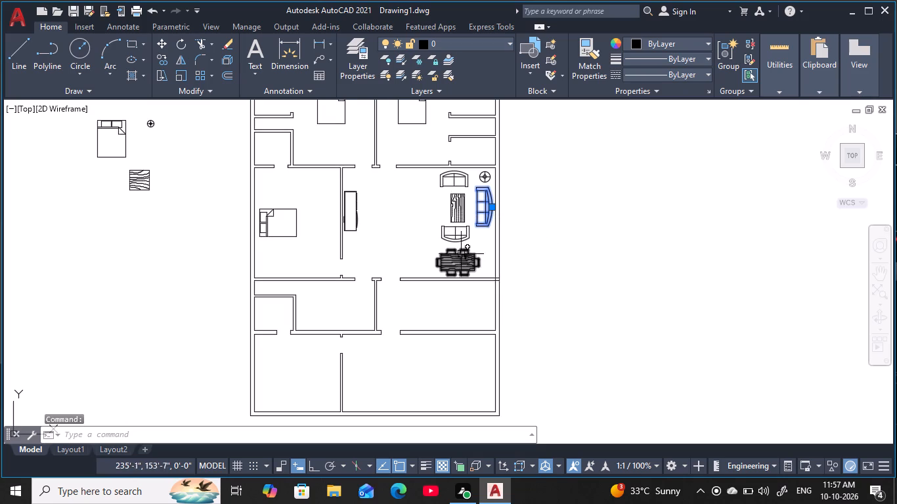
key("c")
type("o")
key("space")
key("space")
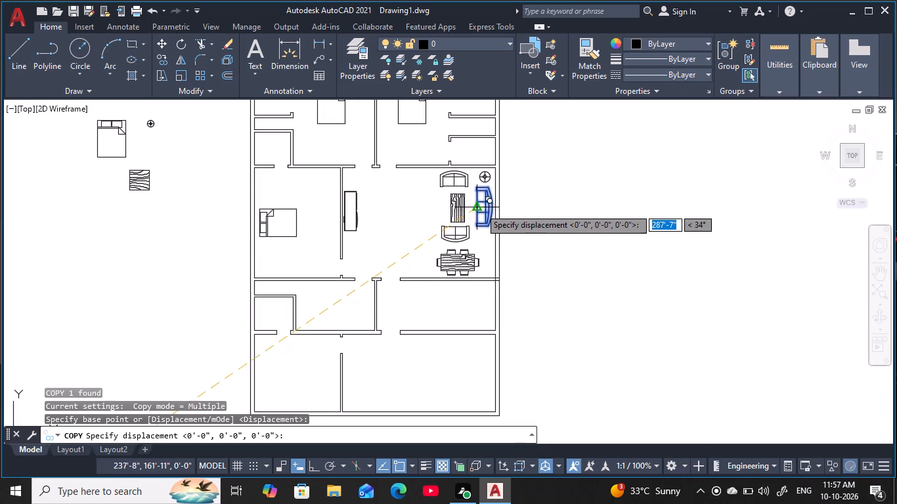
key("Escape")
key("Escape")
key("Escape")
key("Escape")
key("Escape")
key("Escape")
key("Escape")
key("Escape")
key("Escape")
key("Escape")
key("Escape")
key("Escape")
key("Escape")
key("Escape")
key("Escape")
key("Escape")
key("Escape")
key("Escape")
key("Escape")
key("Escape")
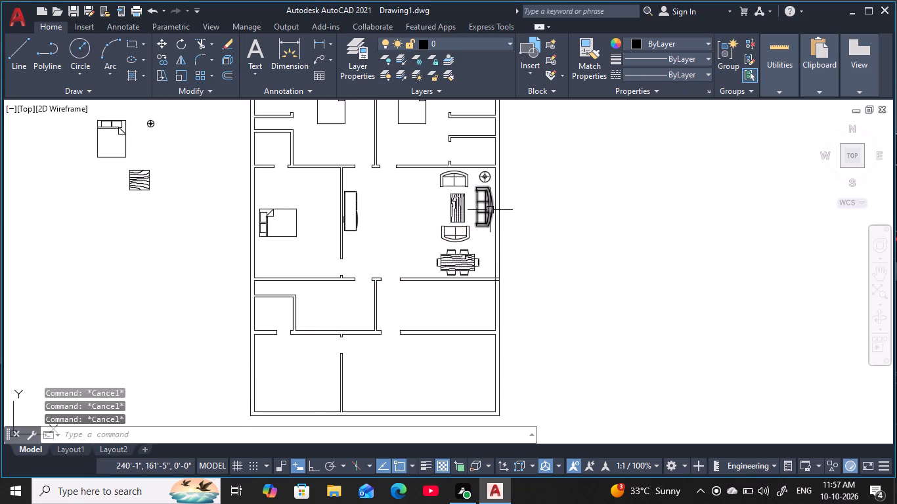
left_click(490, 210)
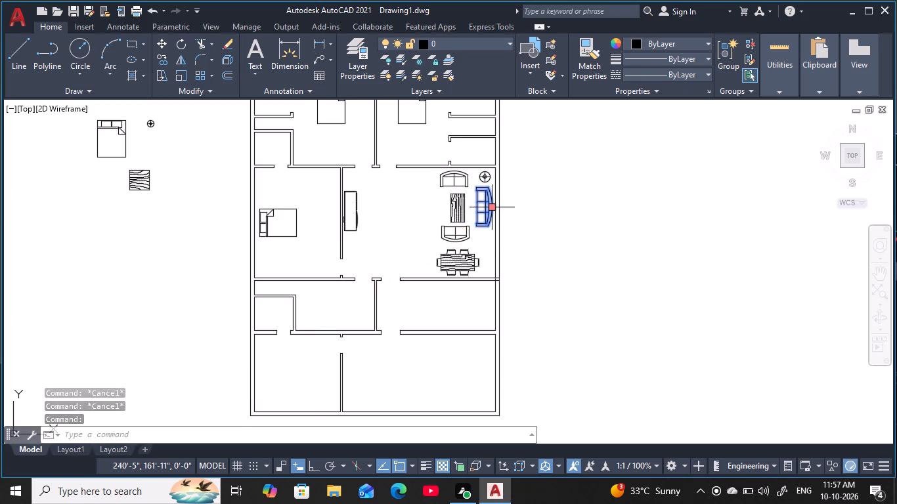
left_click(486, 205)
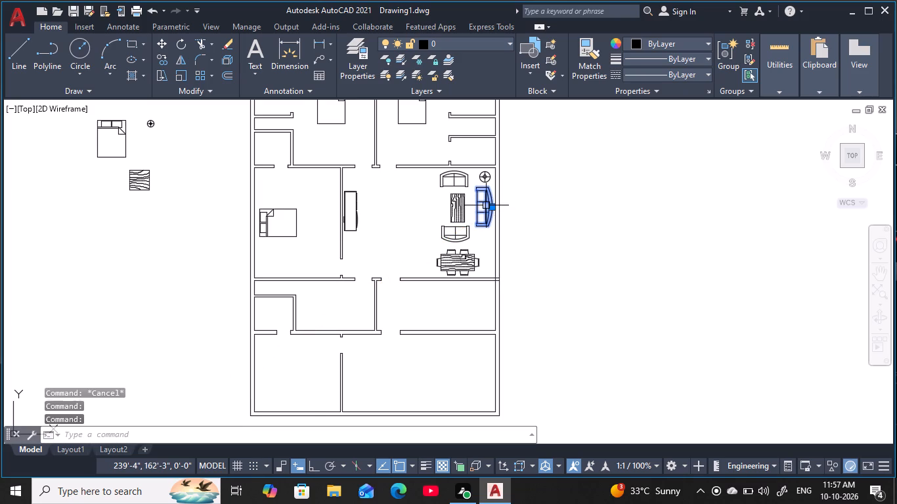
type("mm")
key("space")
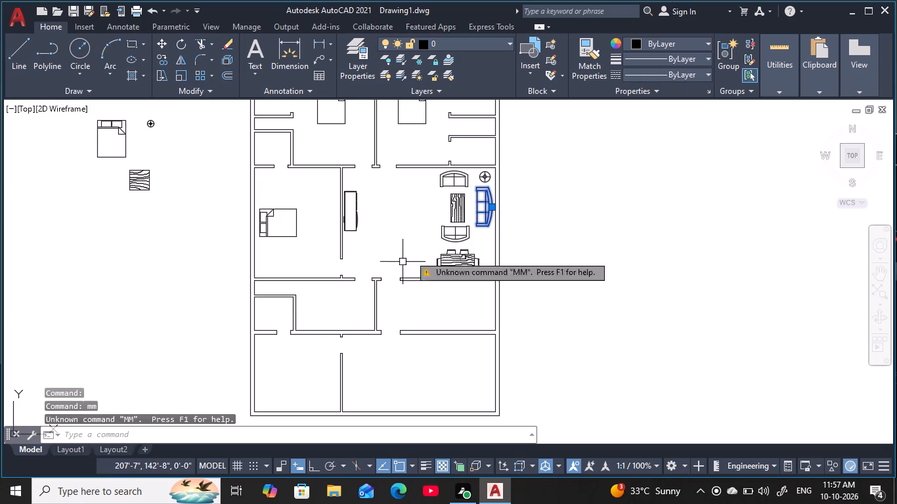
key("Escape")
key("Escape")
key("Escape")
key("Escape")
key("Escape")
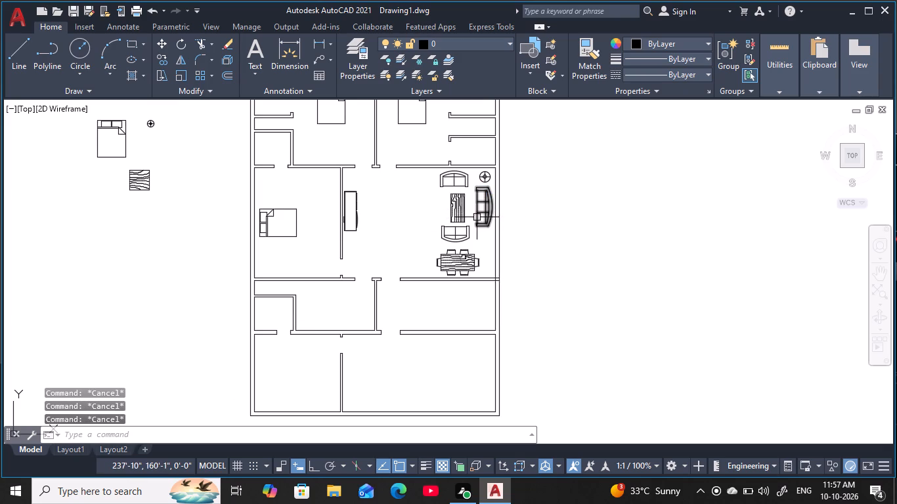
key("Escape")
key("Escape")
Move the three-seat sofa out of the living room to the empty space outside the plan, beside the lower-left room.
type("m")
key("space")
left_click(486, 208)
key("space")
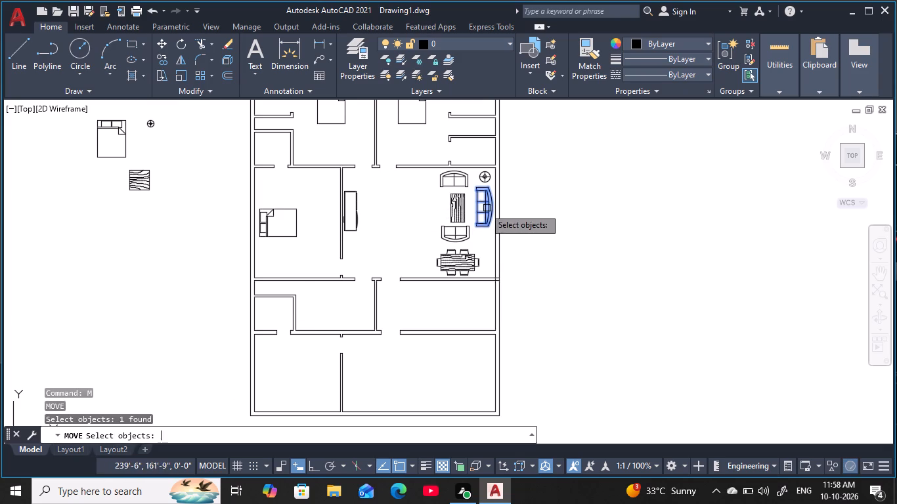
left_click(489, 209)
middle_click_drag(292, 392, 292, 384)
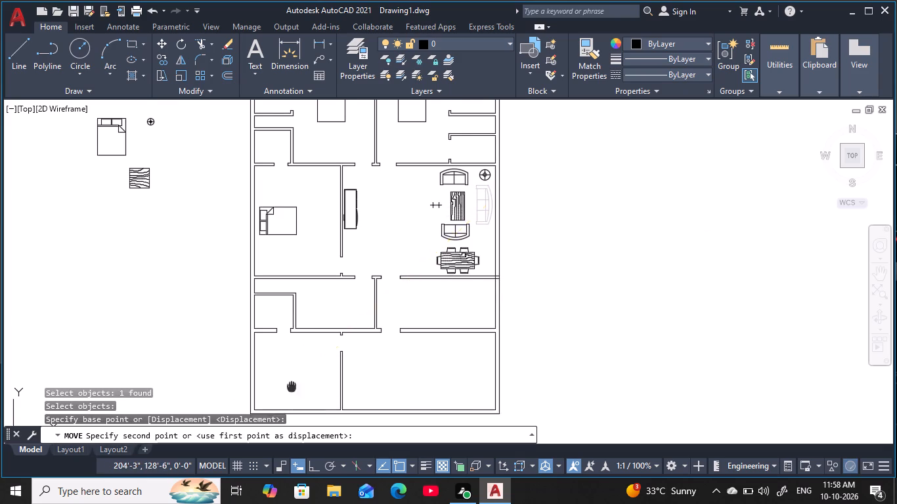
middle_click_drag(292, 384, 317, 335)
left_click(208, 306)
key("Escape")
key("Escape")
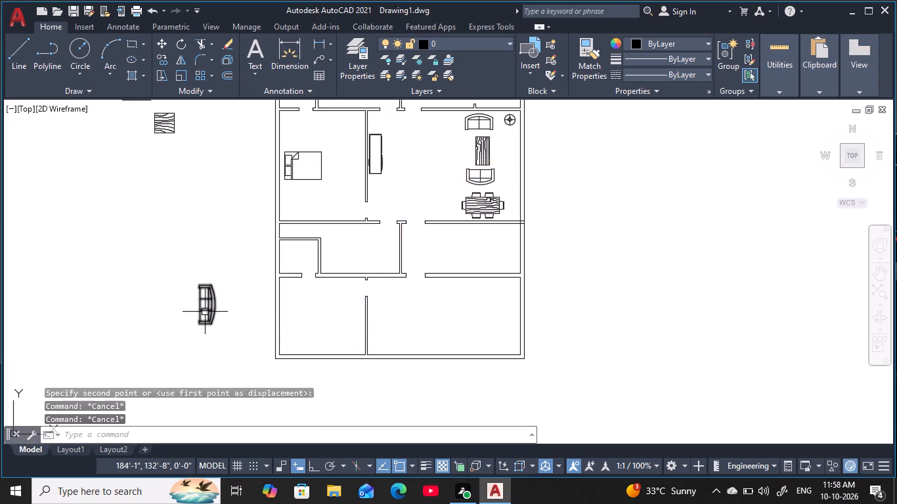
key("Escape")
key("Escape")
key("Escape")
left_click(225, 308)
key("Escape")
key("Escape")
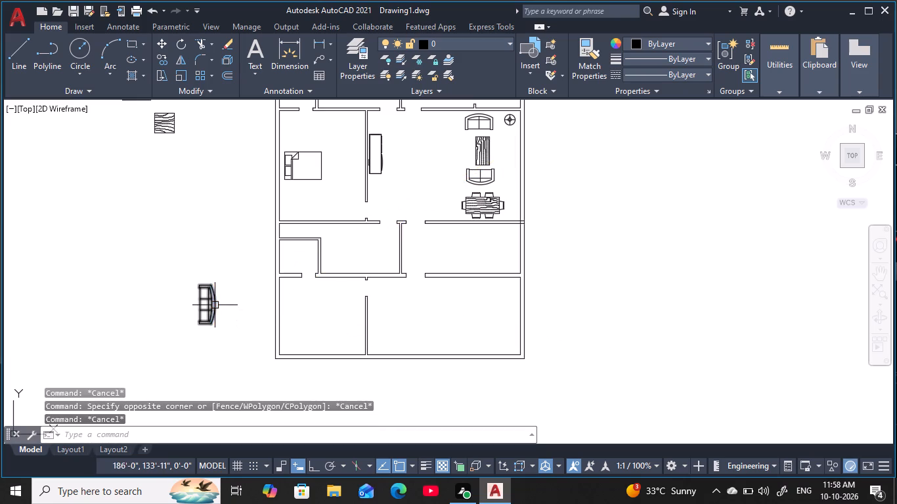
Rotate the three-seat sofa outside the plan by 270° about the midpoint of its curved back, with Ortho on.
left_click(215, 305)
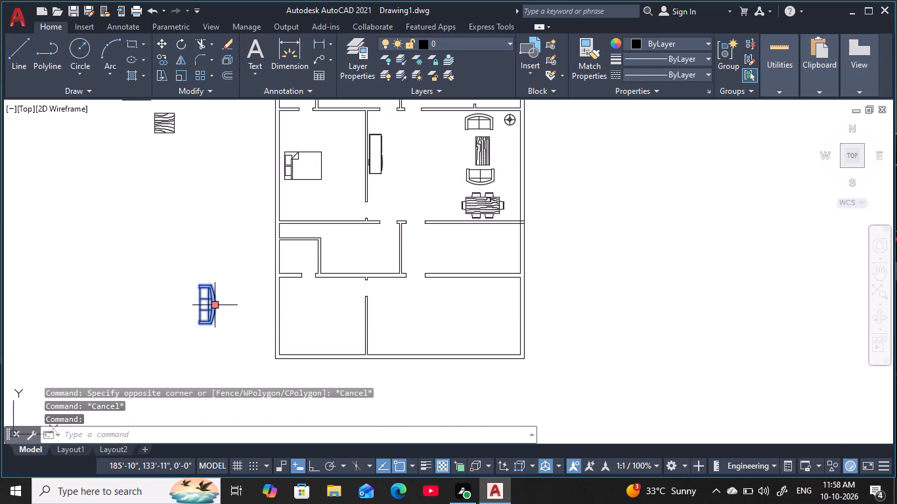
type("ro")
key("space")
left_click(215, 305)
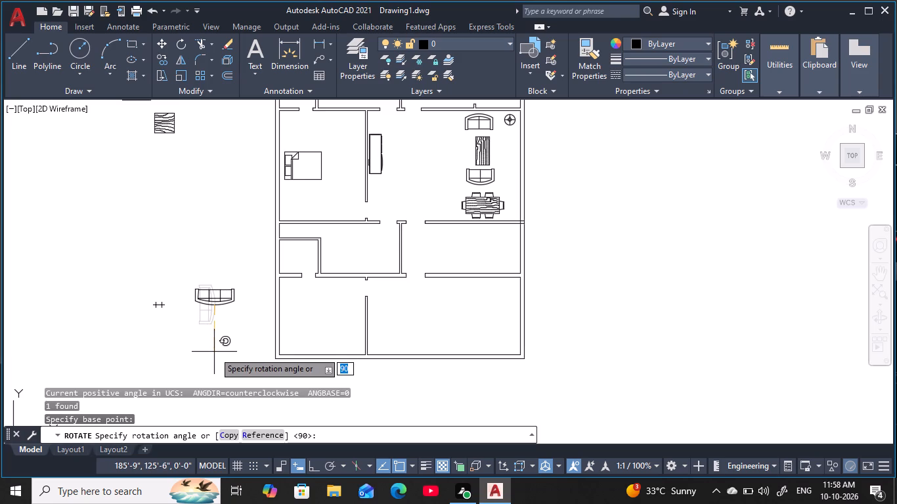
key("F8")
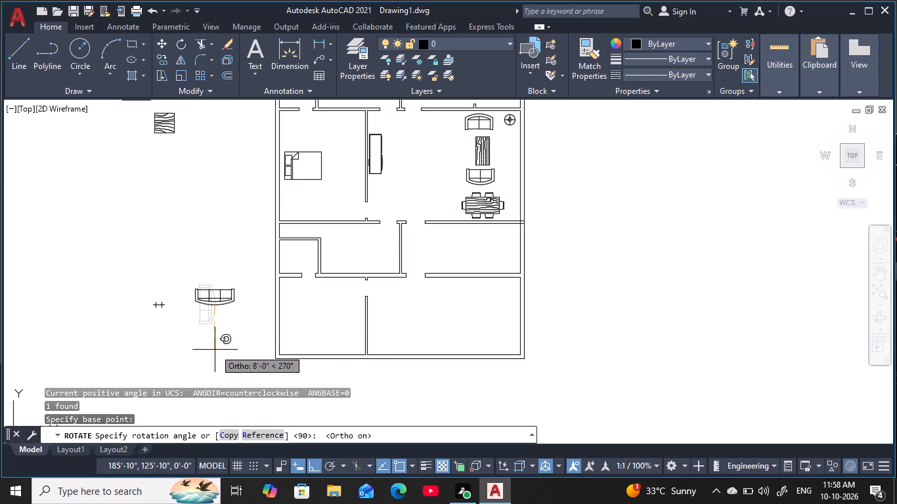
left_click(215, 350)
key("Escape")
key("Escape")
key("Escape")
key("Escape")
key("Escape")
key("Escape")
scroll(216, 306, "up", 1)
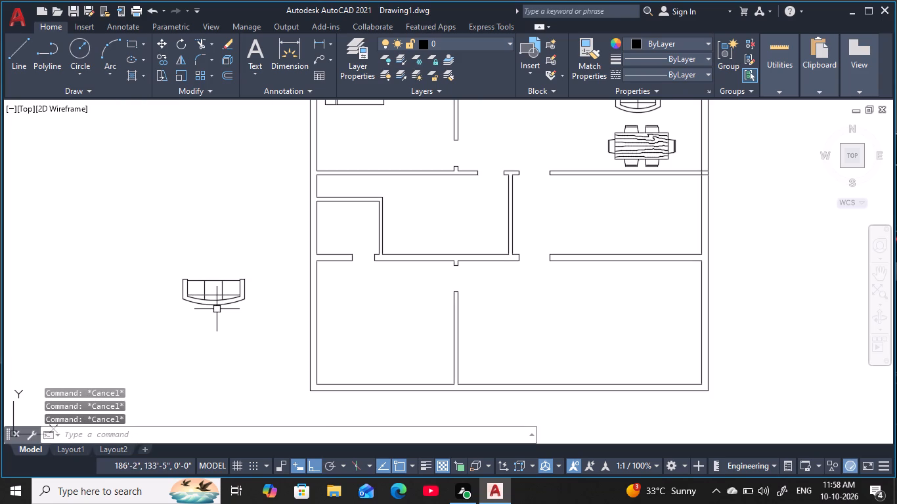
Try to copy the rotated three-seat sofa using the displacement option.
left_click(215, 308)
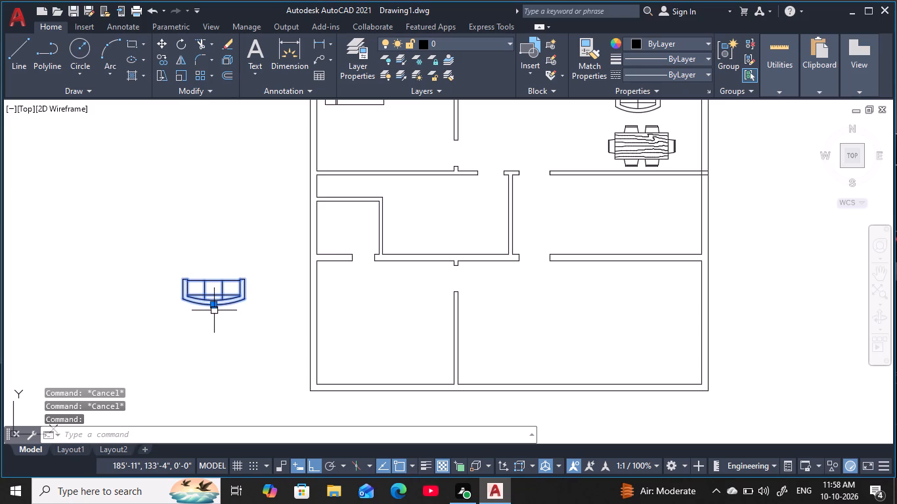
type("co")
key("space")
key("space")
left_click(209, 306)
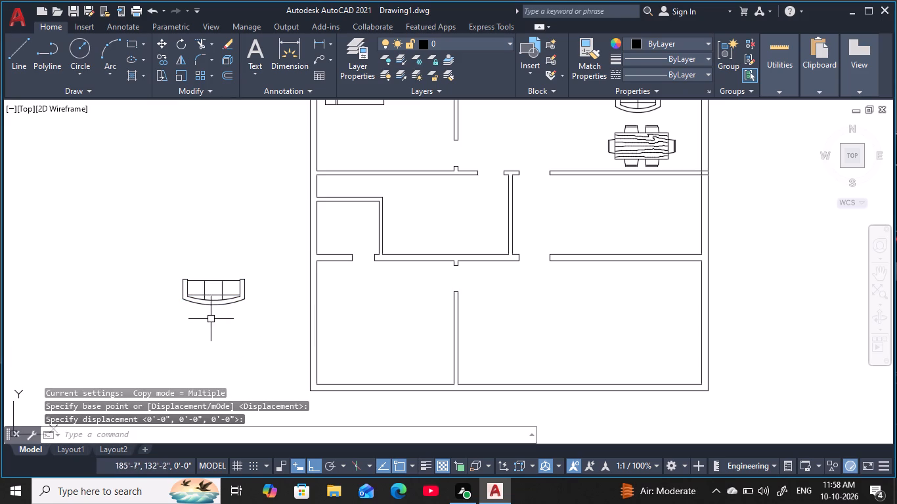
Copy the rotated sofa twice, side by side against the lower-left room's bottom wall, about 17'-10" and 25'-0" from the original, with Ortho off.
key("space")
left_click(212, 305)
key("space")
left_click(213, 308)
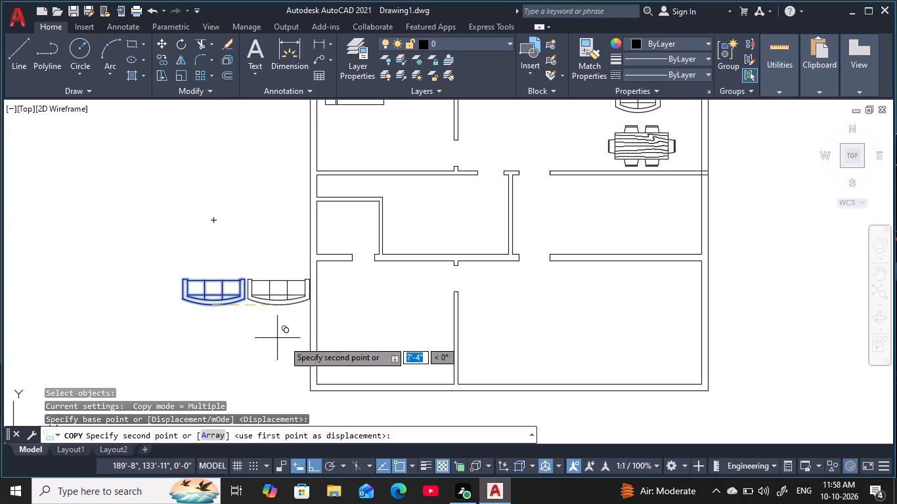
key("F8")
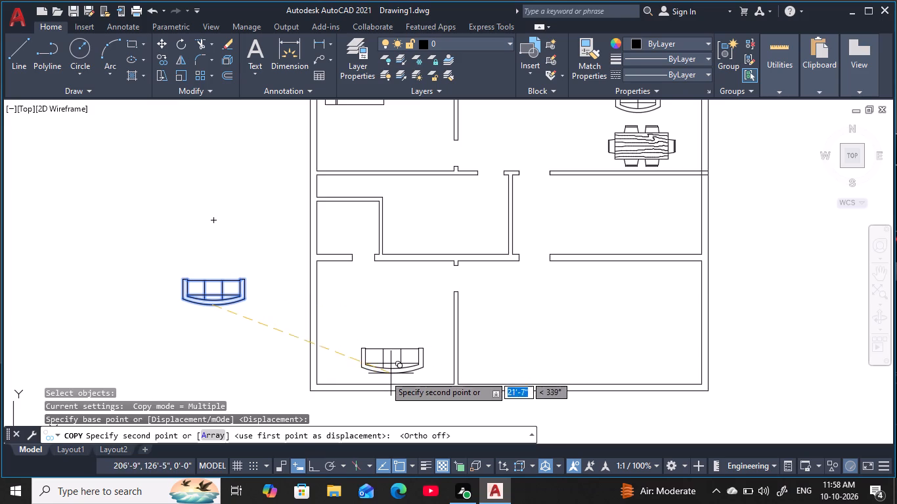
scroll(361, 376, "up", 1)
middle_click_drag(362, 373, 359, 331)
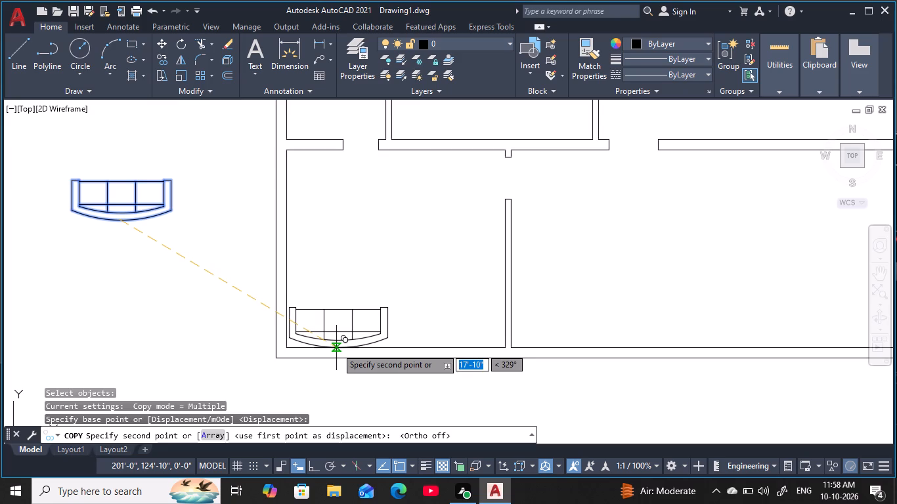
left_click(336, 348)
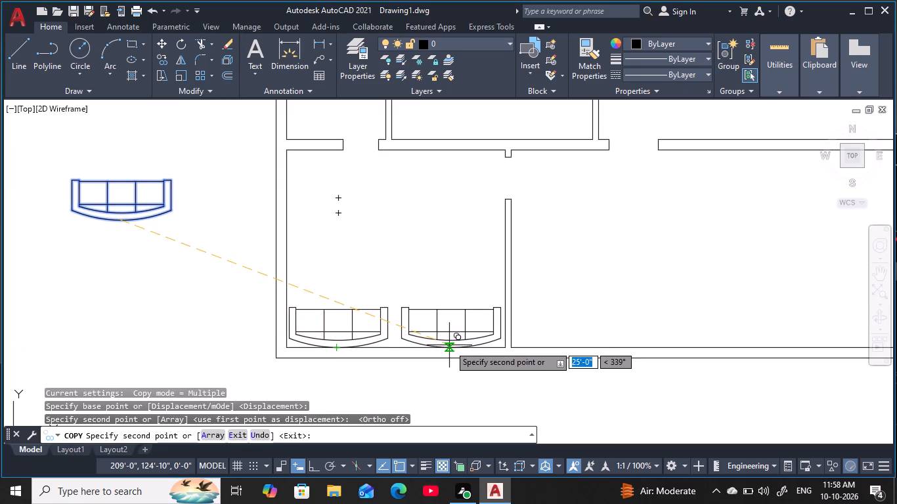
left_click(449, 348)
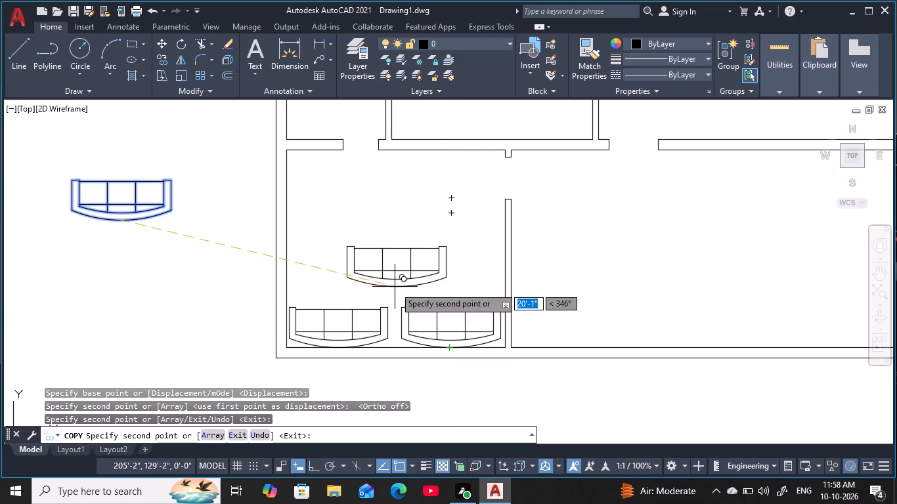
key("Escape")
key("Escape")
key("Escape")
key("Escape")
key("Escape")
key("Escape")
key("Escape")
Rotate the original three-seat sofa outside the plan by 90° about the midpoint of its curved back, with Ortho on.
left_click(125, 222)
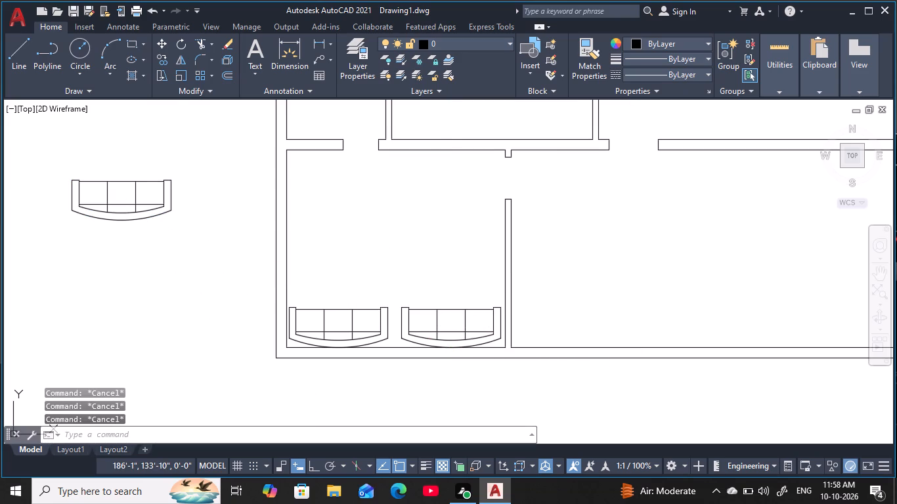
type("ro")
key("space")
left_click(116, 223)
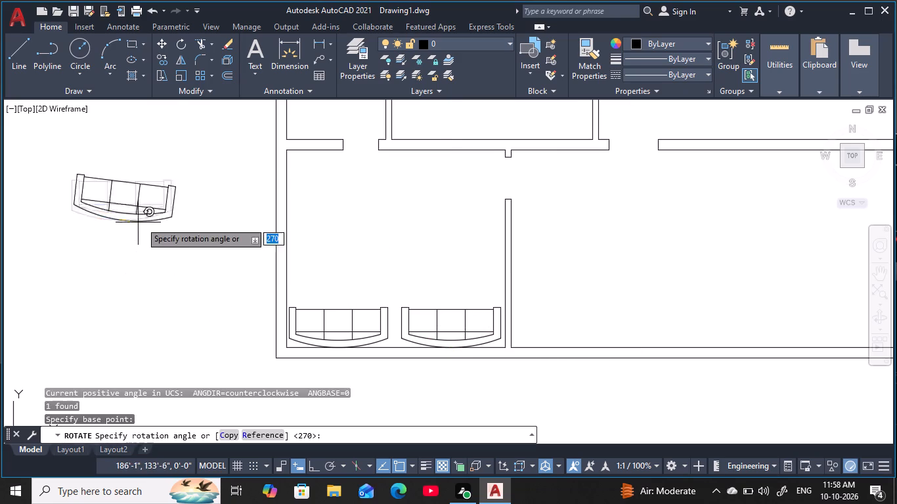
key("F8")
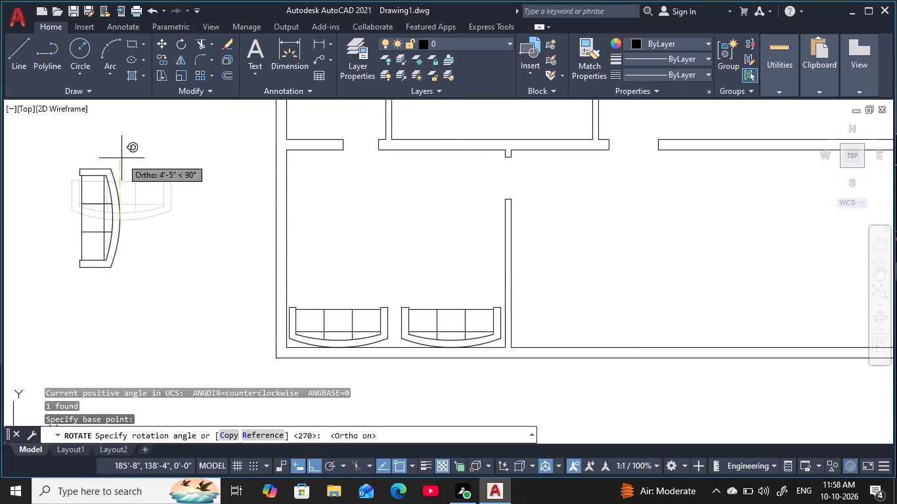
left_click(121, 158)
key("Escape")
key("Escape")
key("Escape")
key("Escape")
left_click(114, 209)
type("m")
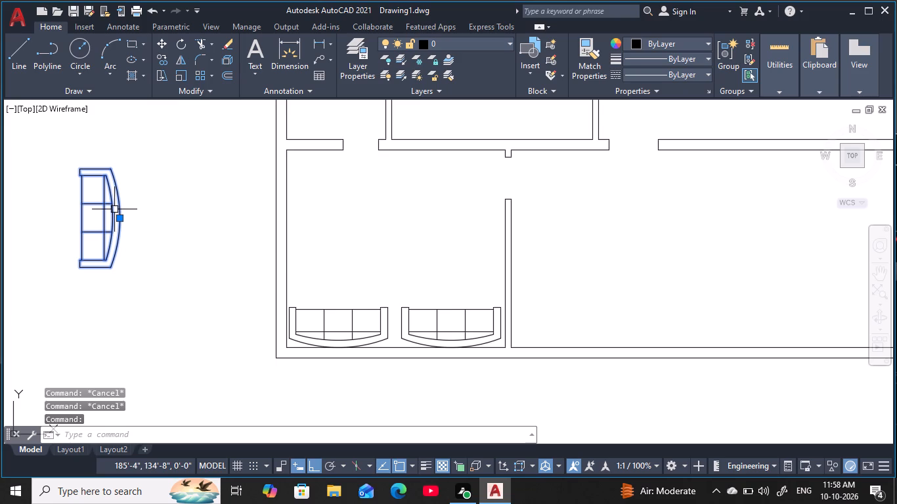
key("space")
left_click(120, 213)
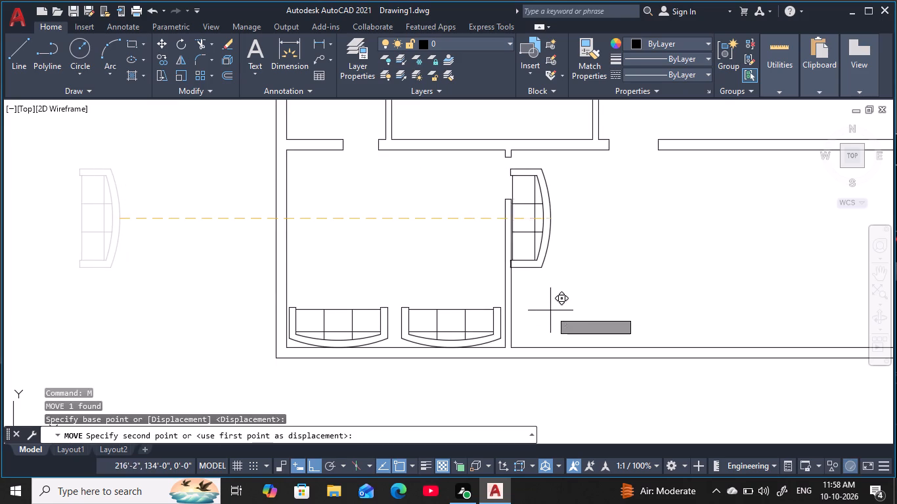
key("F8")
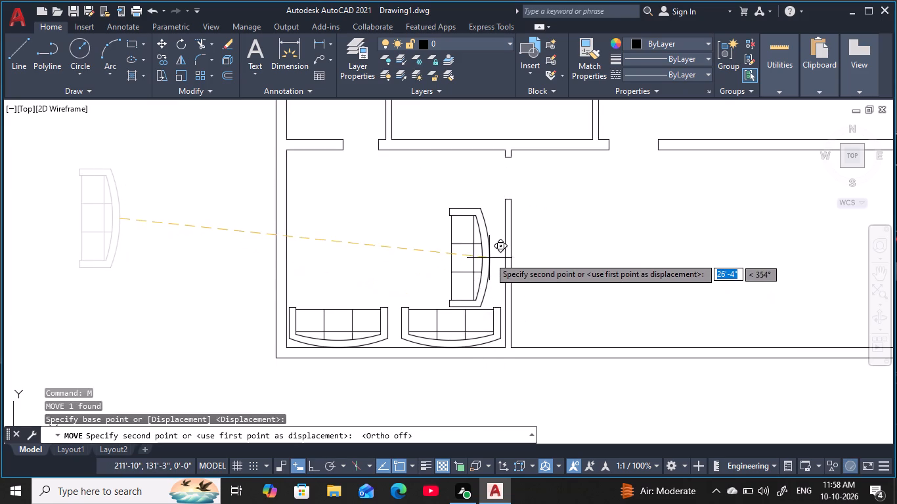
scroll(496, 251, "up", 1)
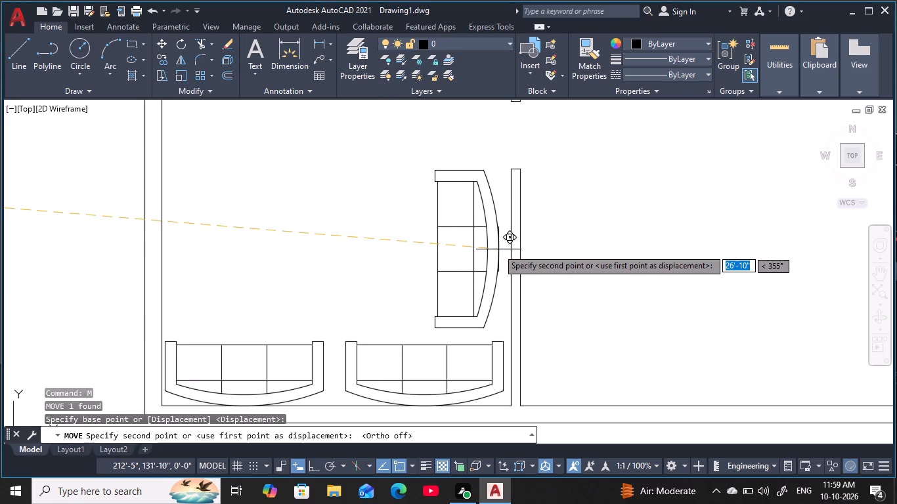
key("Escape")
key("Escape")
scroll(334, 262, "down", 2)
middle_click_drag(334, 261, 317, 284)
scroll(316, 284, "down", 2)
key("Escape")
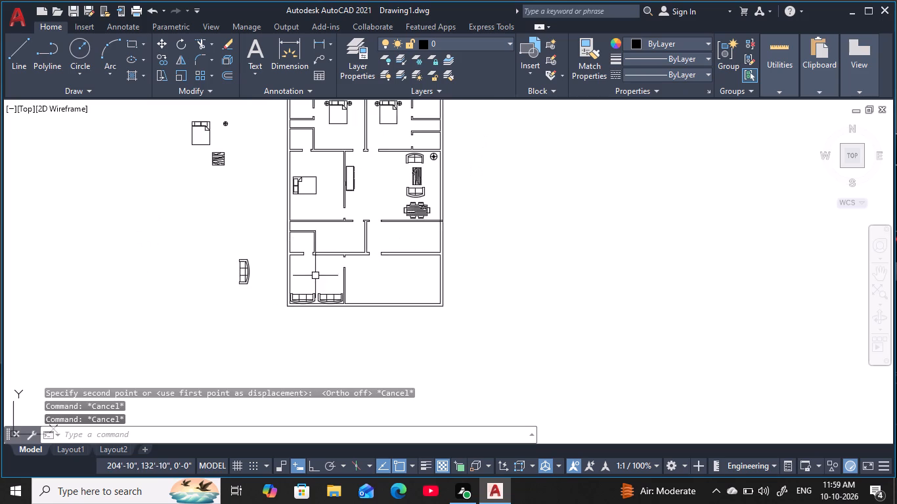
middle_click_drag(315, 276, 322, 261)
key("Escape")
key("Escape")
Rotate the three-seat sofa outside the plan by 180° about the midpoint of its curved back, with Ortho on.
left_click(271, 285)
left_click(217, 216)
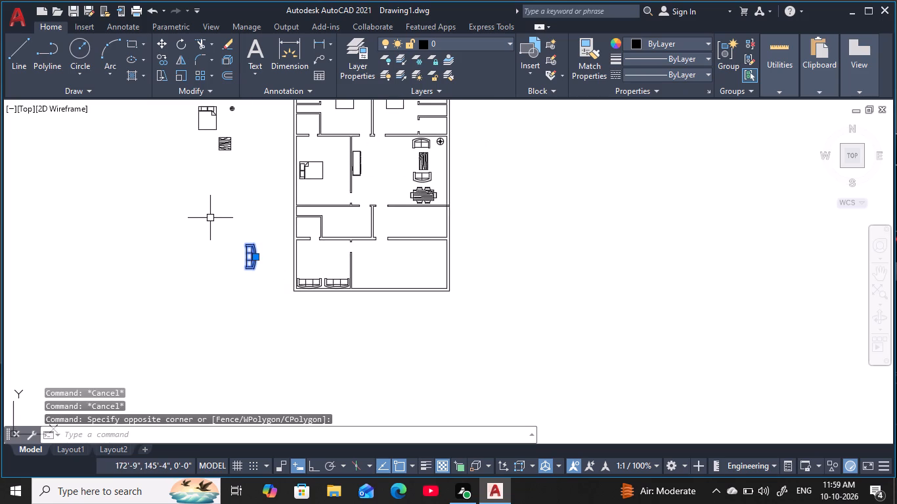
key("r")
type("on")
key("BackSpace")
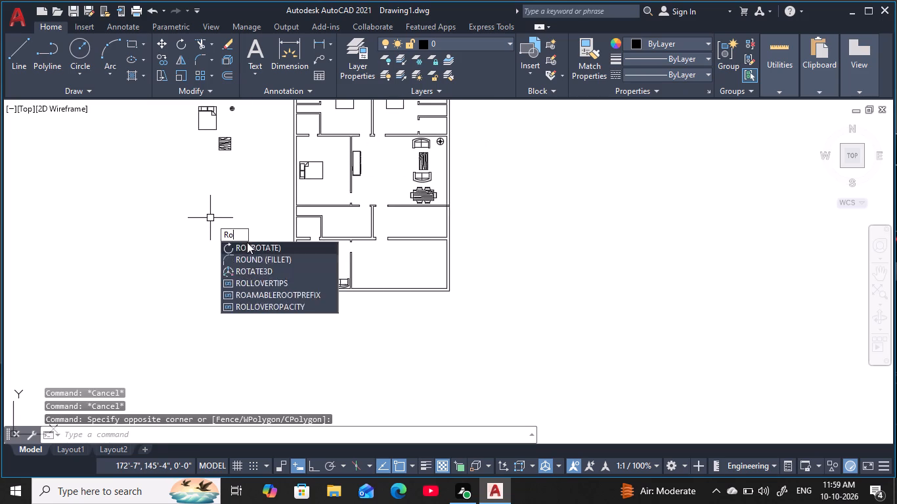
key("space")
left_click(260, 255)
key("F8")
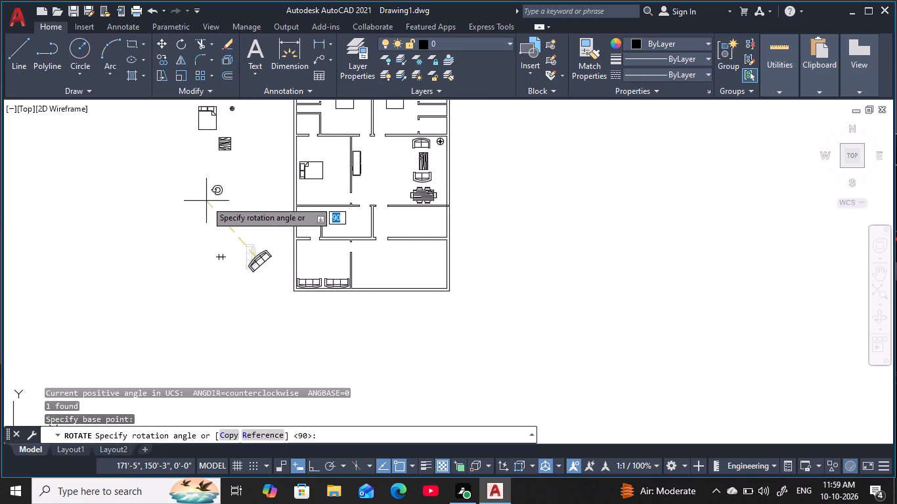
left_click(182, 209)
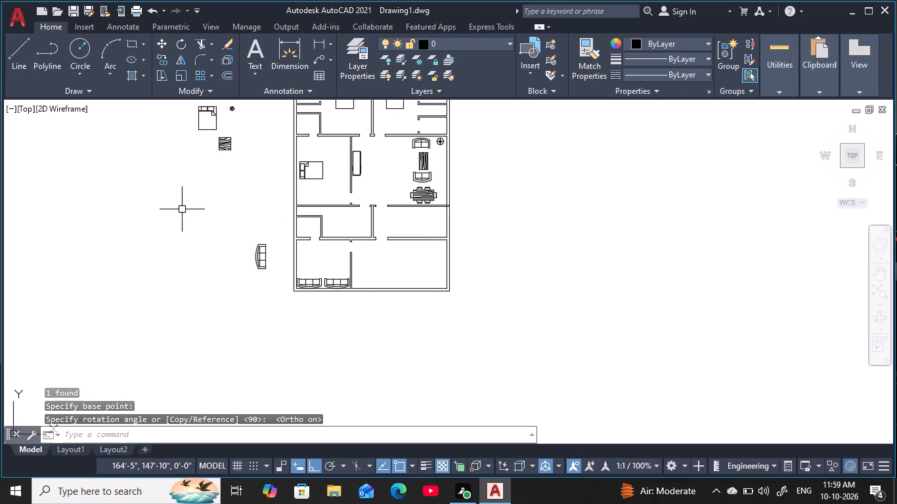
key("Escape")
key("Escape")
key("Escape")
key("Escape")
Move the living room's upper two-seat sofa into the middle of the lower-left room, together with the outside three-seat sofa, with Ortho off.
scroll(259, 254, "up", 2)
middle_click_drag(259, 254, 224, 249)
key("Escape")
key("Escape")
key("Escape")
key("Escape")
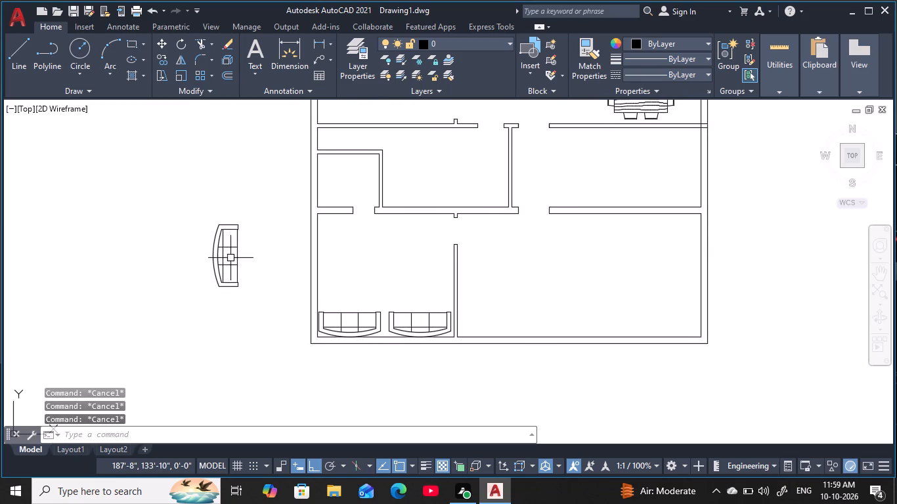
key("Escape")
key("Escape")
left_click(246, 256)
left_click(159, 235)
scroll(208, 246, "down", 2)
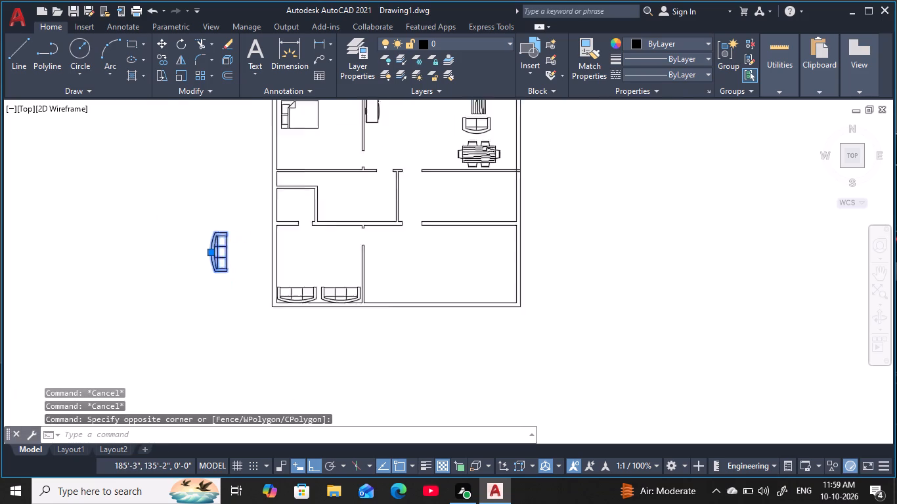
middle_click_drag(207, 246, 193, 301)
scroll(317, 222, "up", 3)
middle_click_drag(311, 224, 212, 312)
left_click(387, 206)
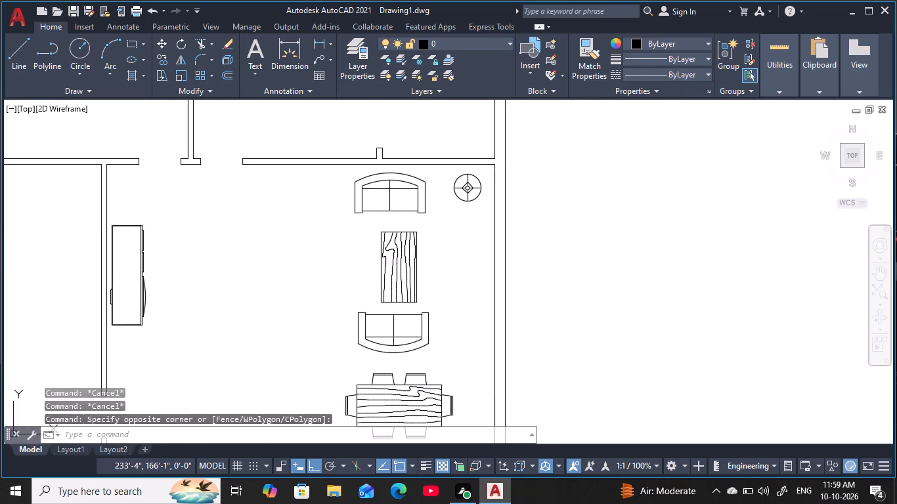
type("m")
key("space")
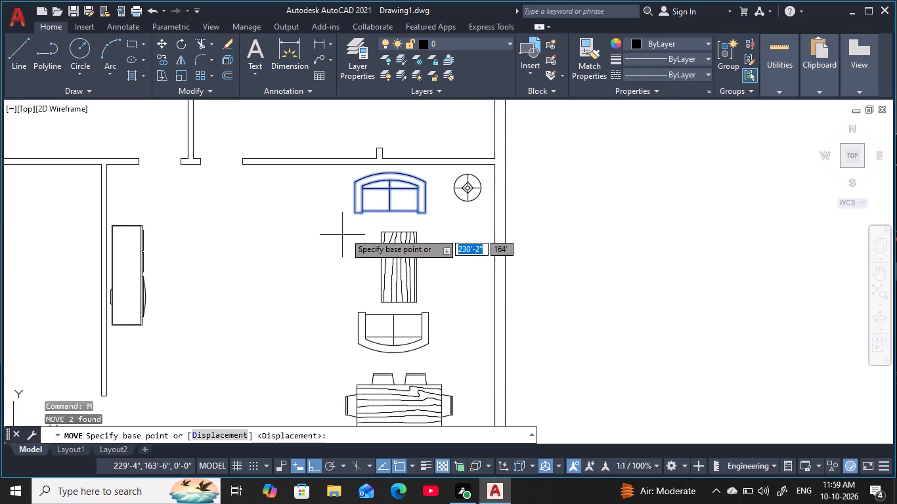
left_click(376, 191)
scroll(0, 367, "down", 3)
middle_click_drag(5, 375, 217, 246)
key("F8")
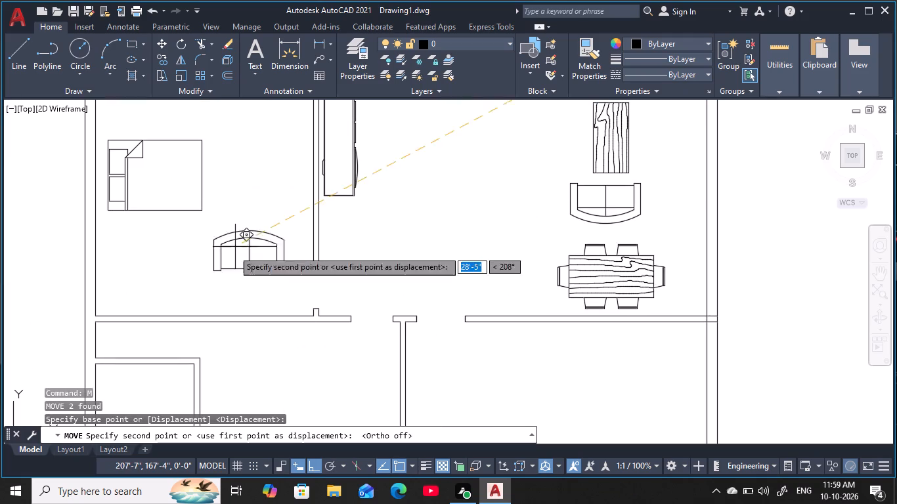
middle_click_drag(225, 299, 257, 106)
middle_click_drag(236, 320, 265, 224)
left_click(251, 255)
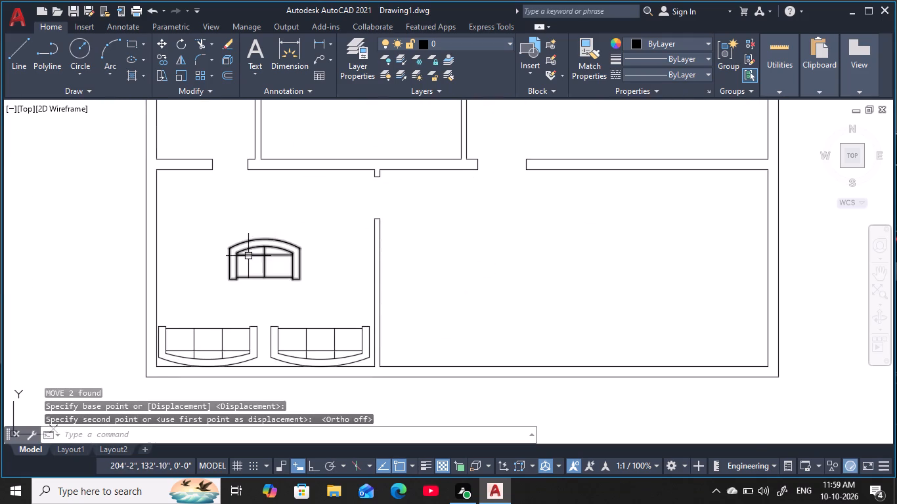
key("Escape")
key("Escape")
key("Escape")
key("Escape")
key("Escape")
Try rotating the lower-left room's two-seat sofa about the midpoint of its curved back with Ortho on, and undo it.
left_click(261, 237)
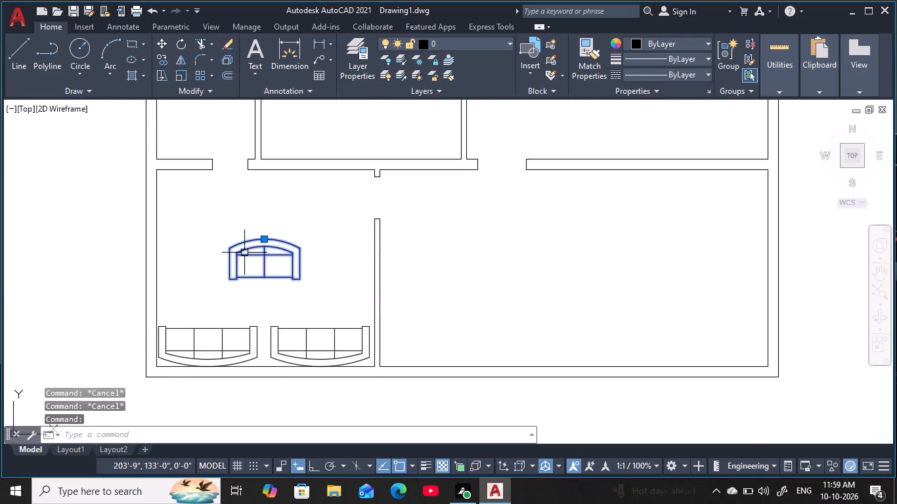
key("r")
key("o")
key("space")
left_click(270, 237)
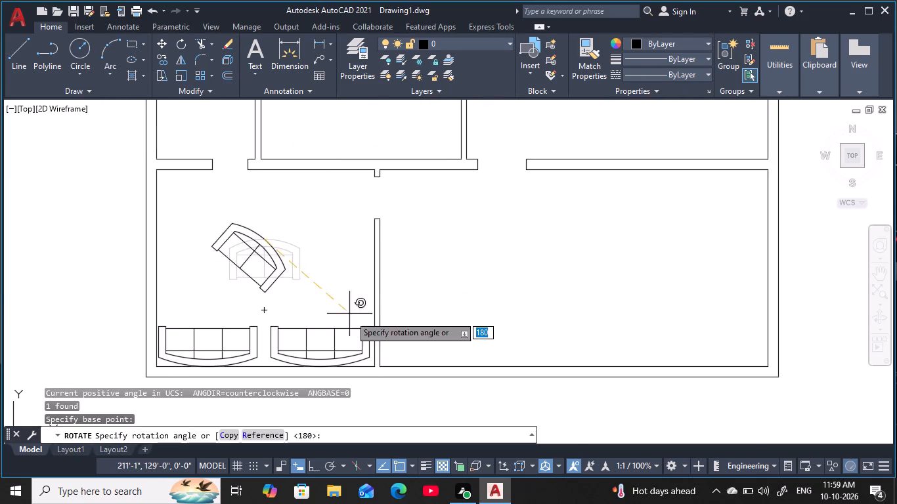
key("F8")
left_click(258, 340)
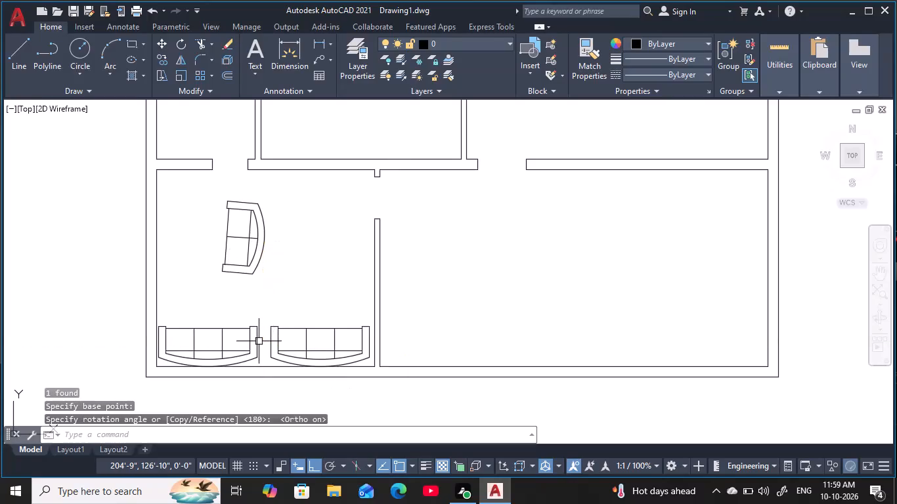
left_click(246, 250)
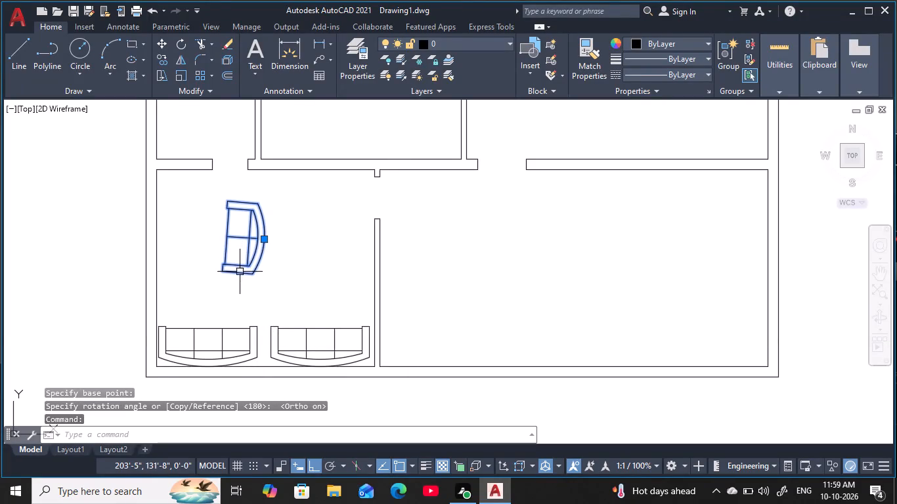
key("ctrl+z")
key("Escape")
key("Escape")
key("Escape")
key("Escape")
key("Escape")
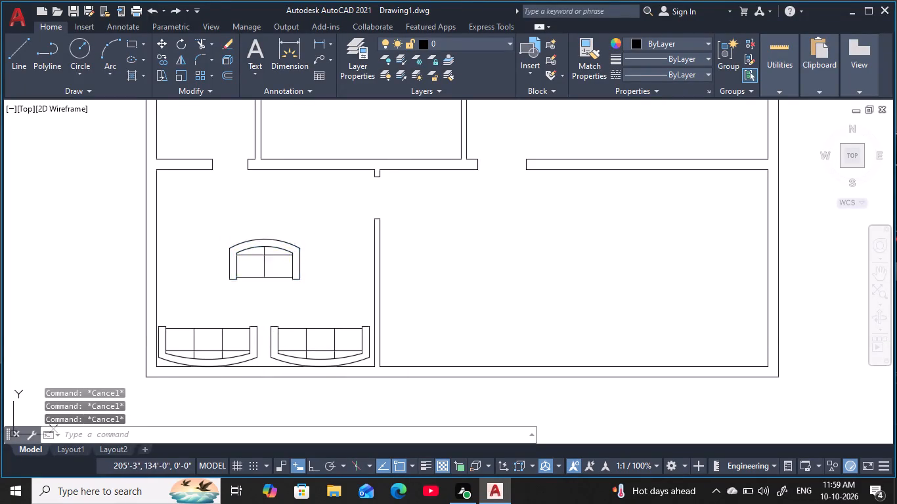
Rotate the lower-left room's two-seat sofa by 270° about a point at the middle of its curved back, with Ortho on.
left_click(265, 239)
type("ro")
key("space")
key("space")
left_click(261, 245)
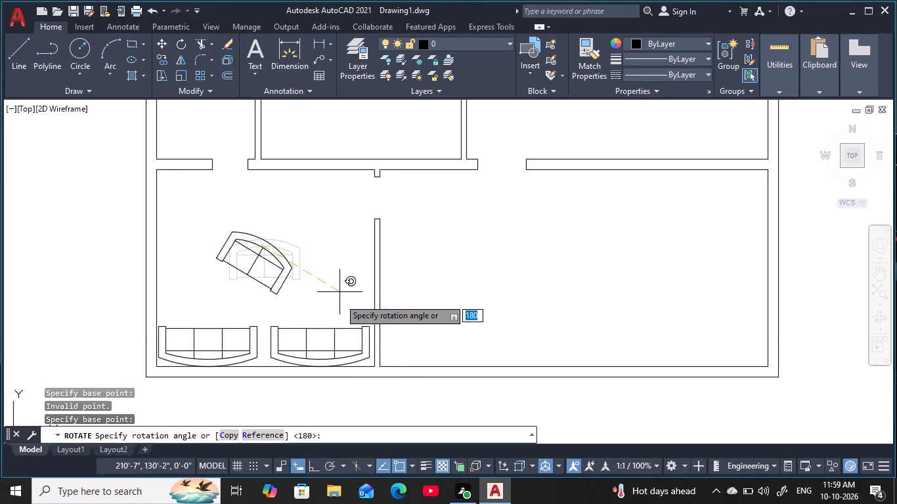
key("F8")
left_click(264, 333)
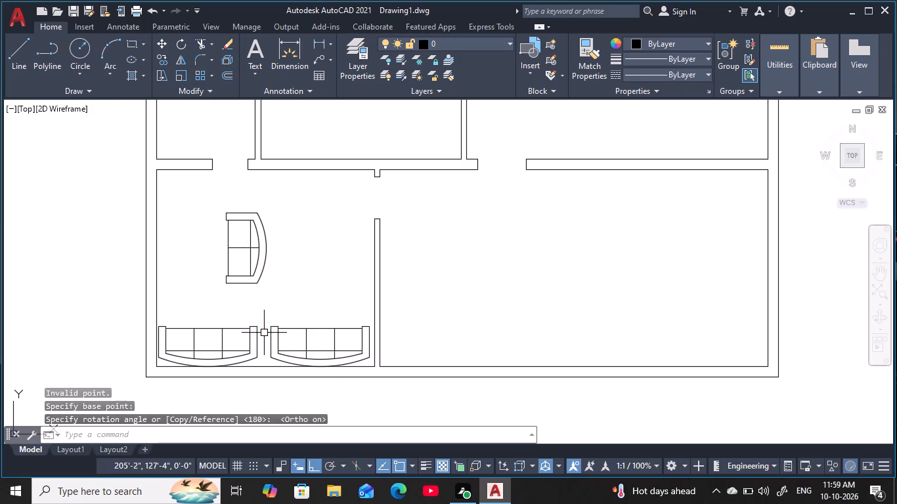
key("Escape")
key("Escape")
key("Escape")
key("Escape")
key("Escape")
key("Escape")
Move the two-seat sofa by its back's midpoint against the lower-left room's right partition wall, with Ortho off.
left_click(261, 255)
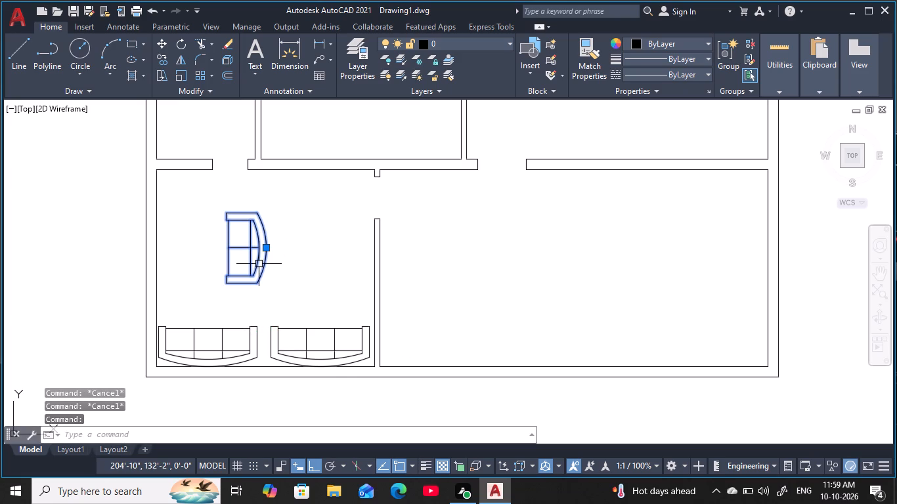
type("m")
key("space")
left_click(267, 249)
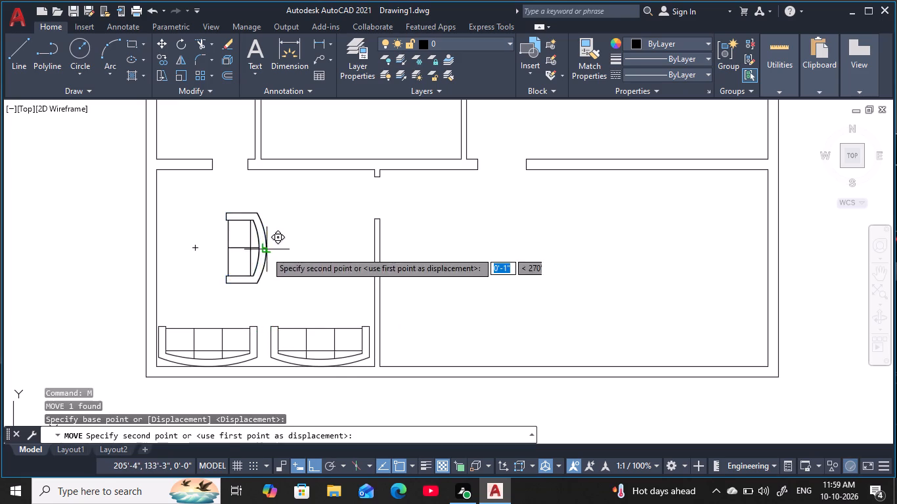
key("F8")
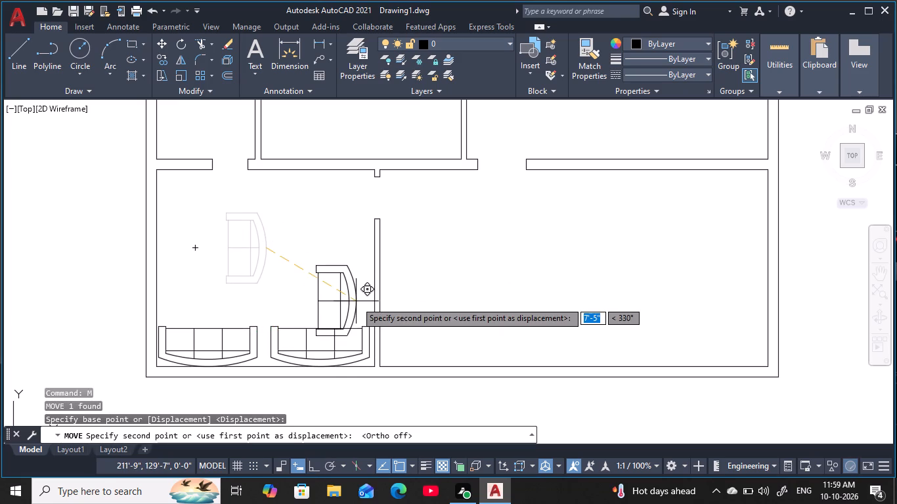
left_click(372, 266)
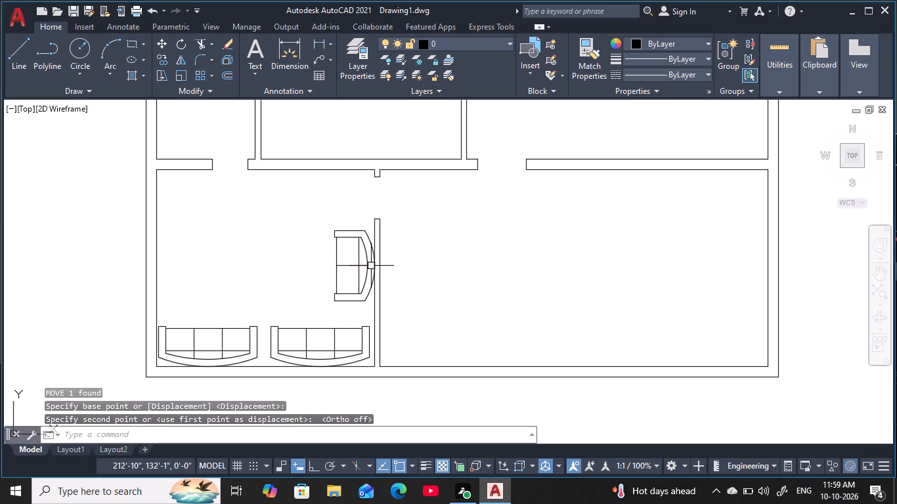
key("Escape")
key("Escape")
key("Escape")
key("Escape")
key("Escape")
key("Escape")
key("Escape")
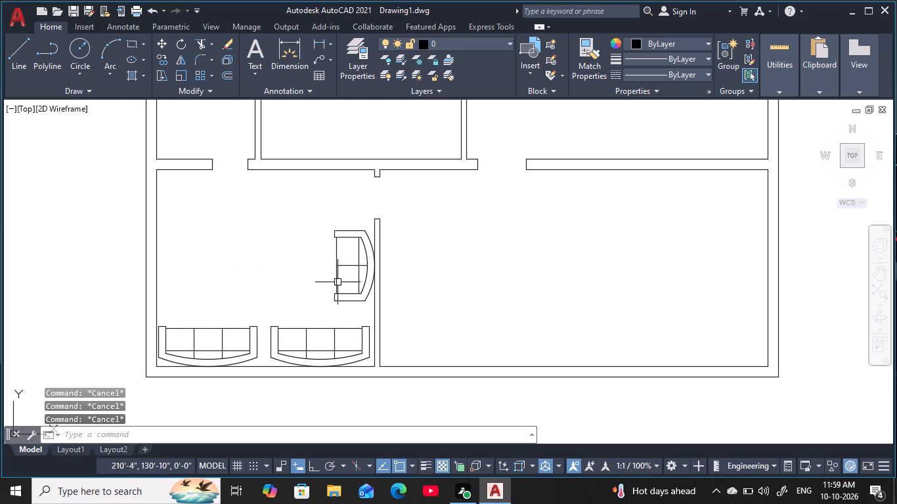
Copy the two-seat sofa from the right partition wall to the left part of the lower-left room.
left_click(352, 272)
left_click(324, 249)
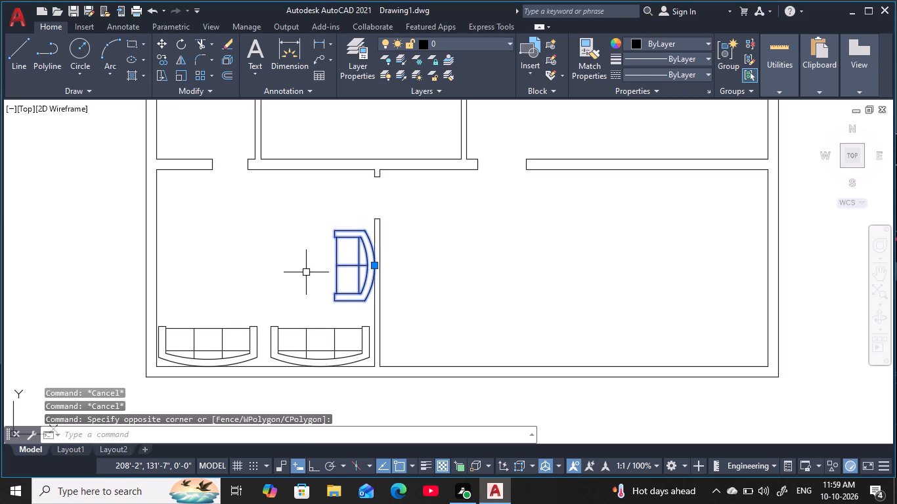
type("co")
key("space")
left_click(347, 261)
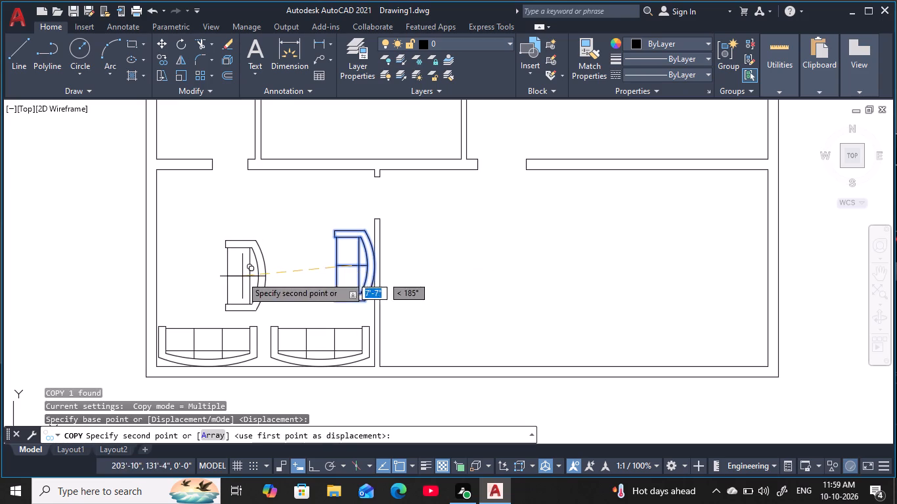
left_click(219, 268)
key("Escape")
key("Escape")
key("Escape")
key("Escape")
key("Escape")
Rotate the copied two-seat sofa by 180° about its curved back so it faces the opposite sofa, with Ortho on.
left_click(238, 272)
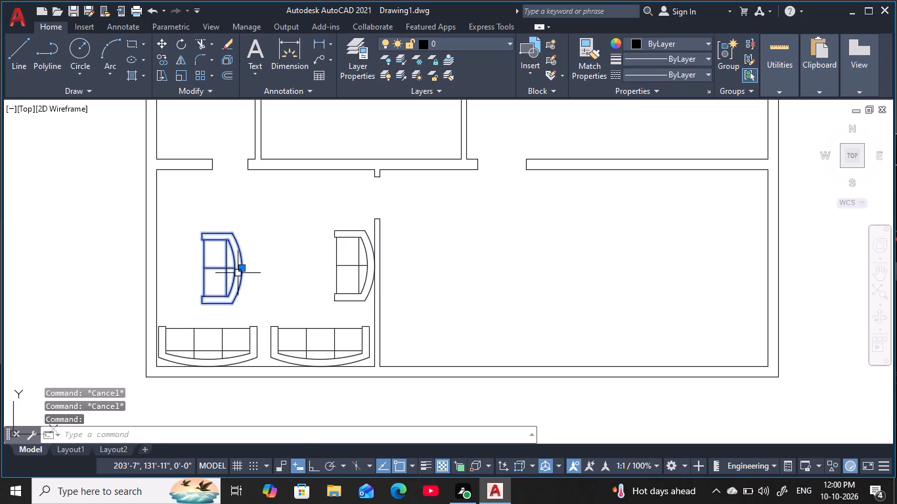
type("ro")
key("space")
left_click(240, 274)
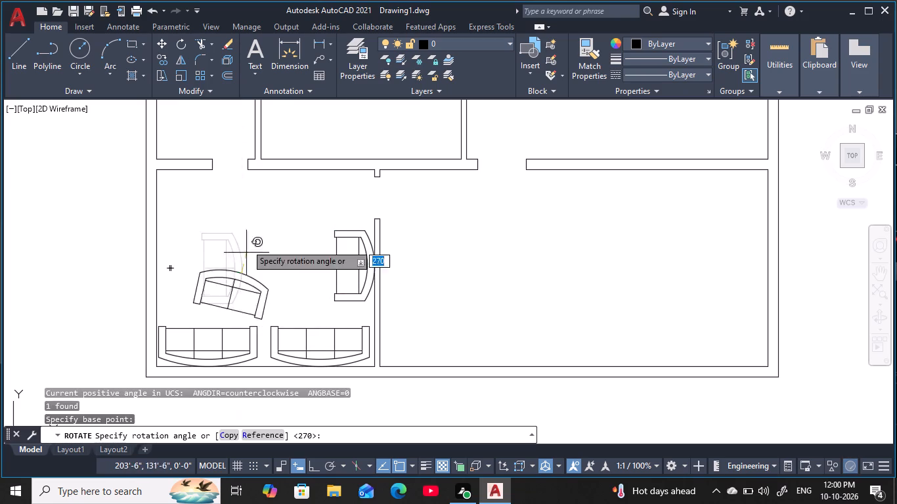
key("F8")
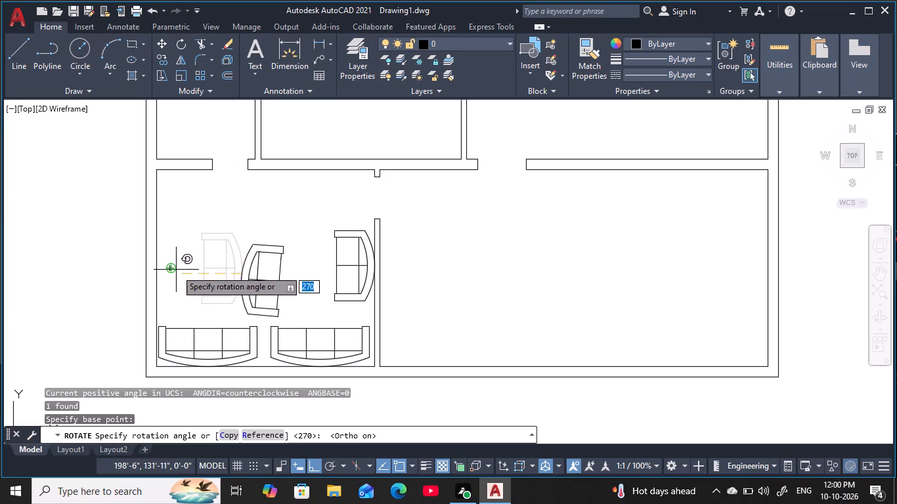
left_click(175, 259)
key("Escape")
key("Escape")
key("Escape")
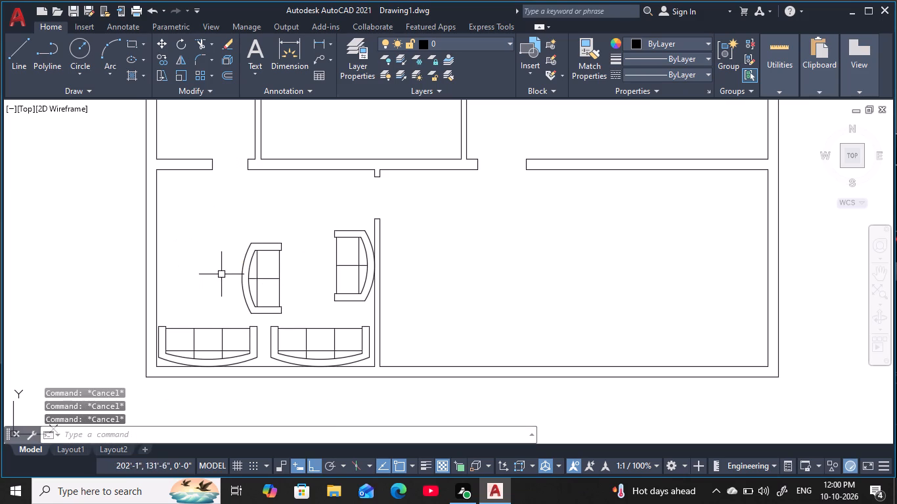
key("Escape")
key("Escape")
Move the copied two-seat sofa against the lower-left room's left wall, level with the opposite two-seat sofa, with Ortho off.
left_click(247, 272)
type("m")
key("space")
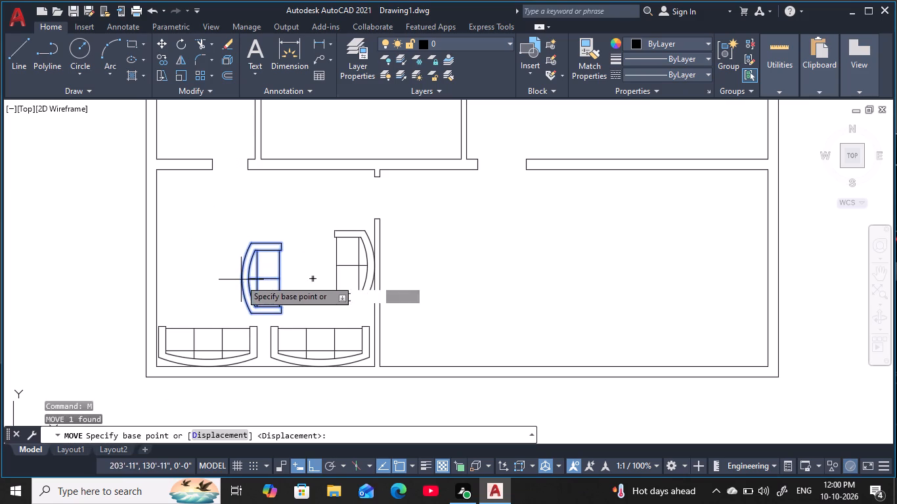
left_click(240, 278)
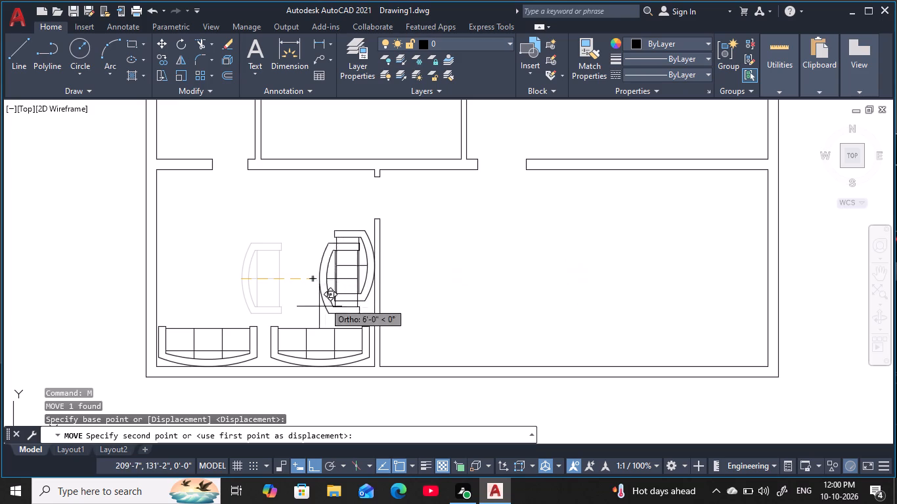
key("F8")
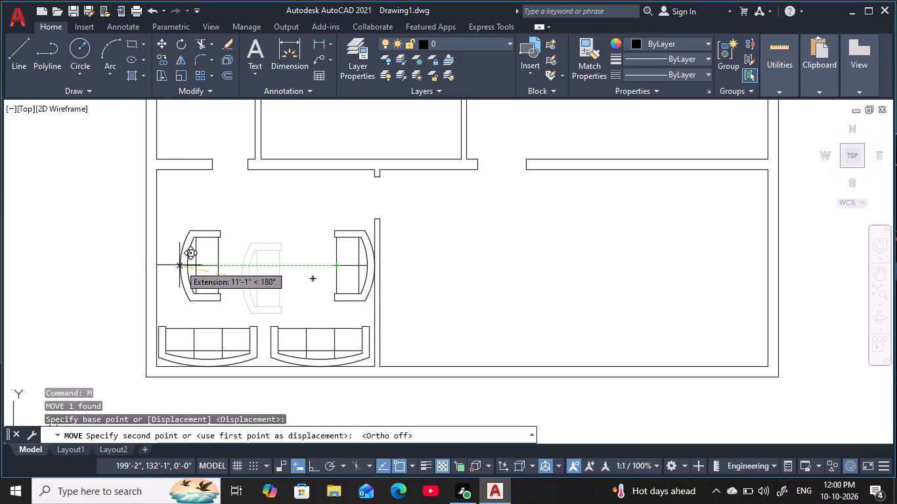
left_click(162, 264)
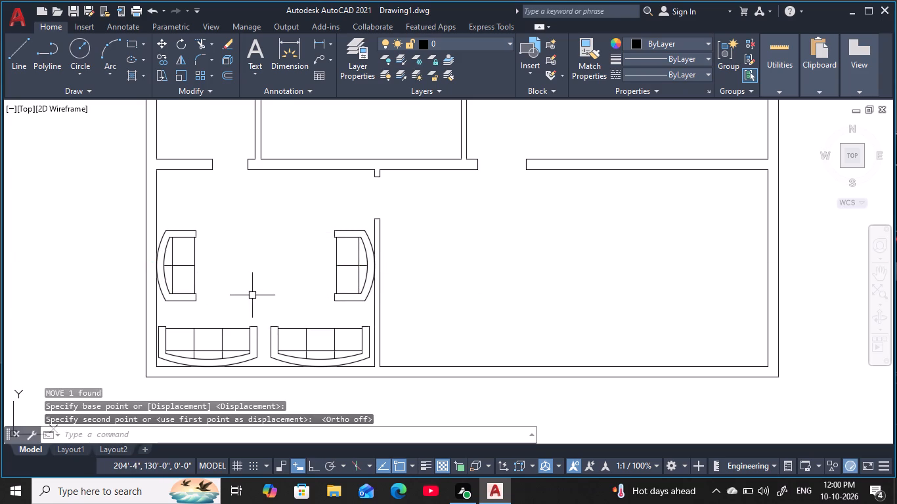
middle_click_drag(252, 295, 225, 282)
key("Escape")
key("Escape")
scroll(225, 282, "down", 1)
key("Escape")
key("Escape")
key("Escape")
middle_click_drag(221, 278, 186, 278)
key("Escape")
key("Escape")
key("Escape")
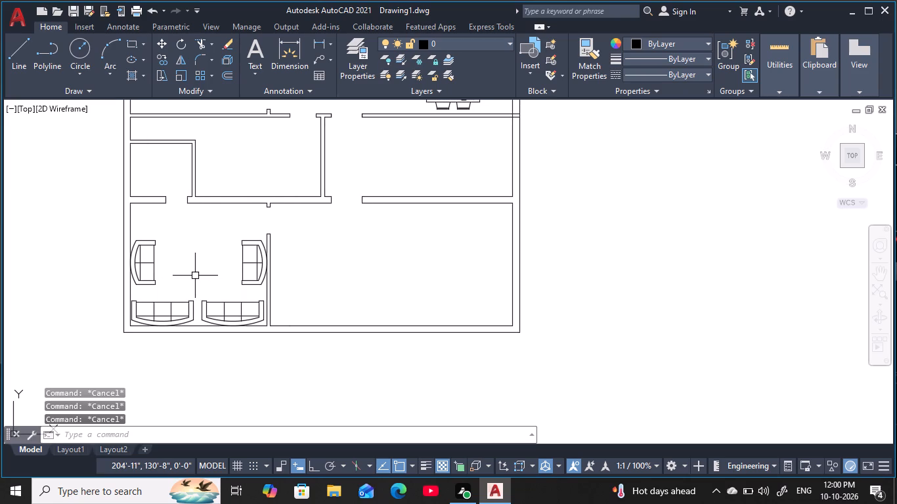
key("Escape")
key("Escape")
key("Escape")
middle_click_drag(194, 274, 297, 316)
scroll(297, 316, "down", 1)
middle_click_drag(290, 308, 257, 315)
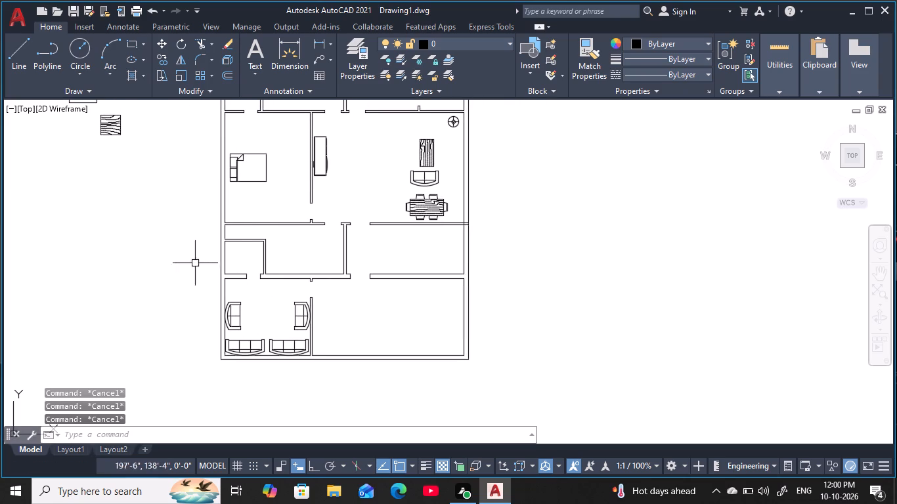
Copy the upright wooden table from the living room to the empty area left of the floor plan.
left_click(424, 155)
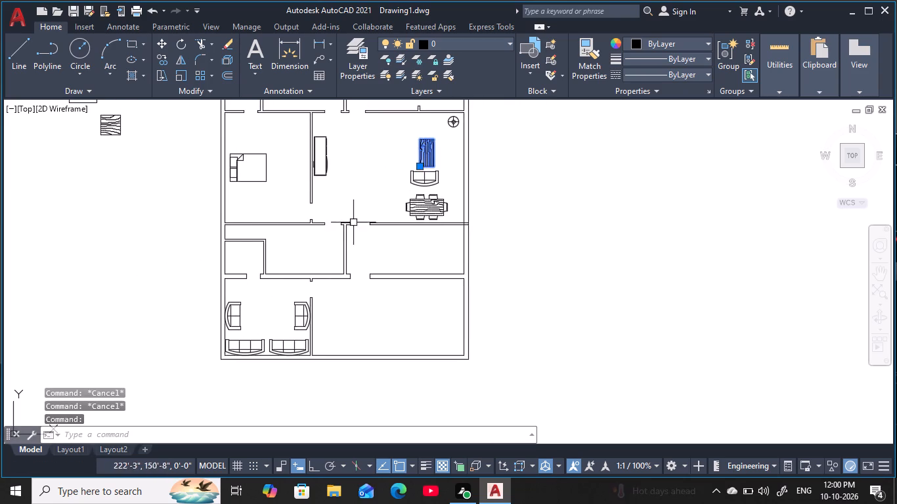
type("co")
key("space")
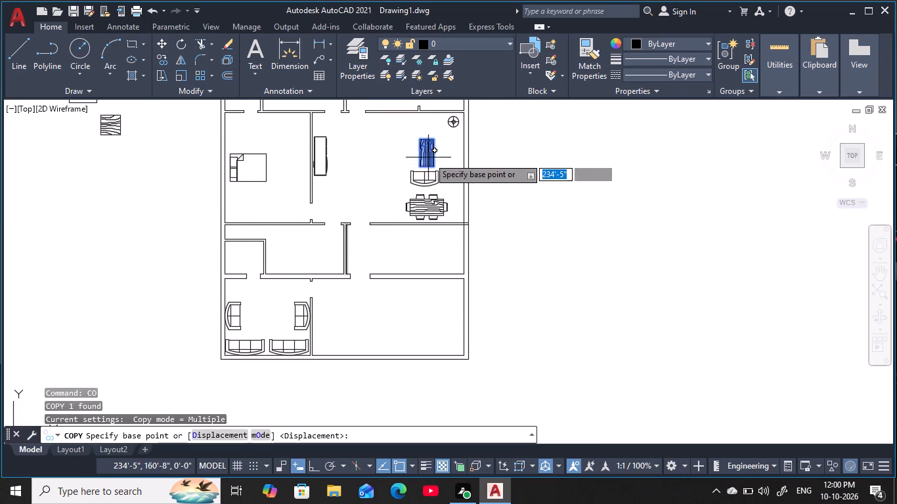
left_click(431, 156)
left_click(151, 264)
key("Escape")
key("Escape")
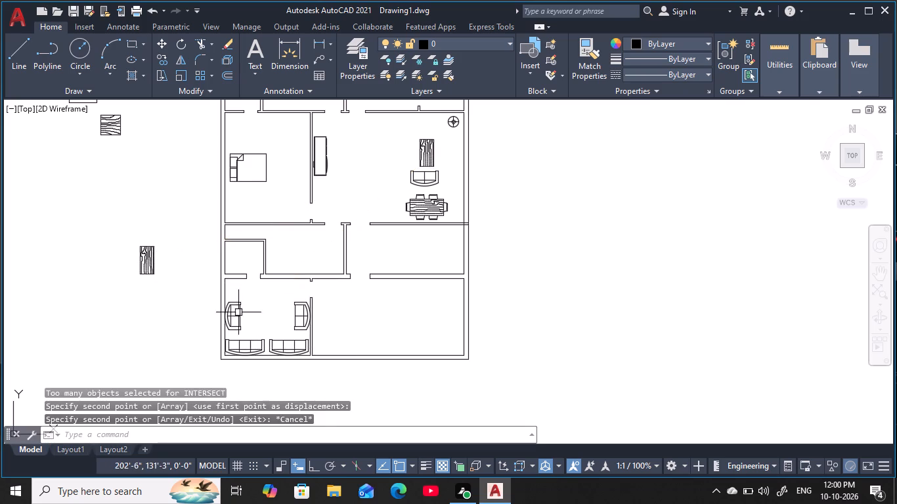
key("Escape")
key("Escape")
key("Escape")
middle_click_drag(368, 194, 351, 240)
key("Escape")
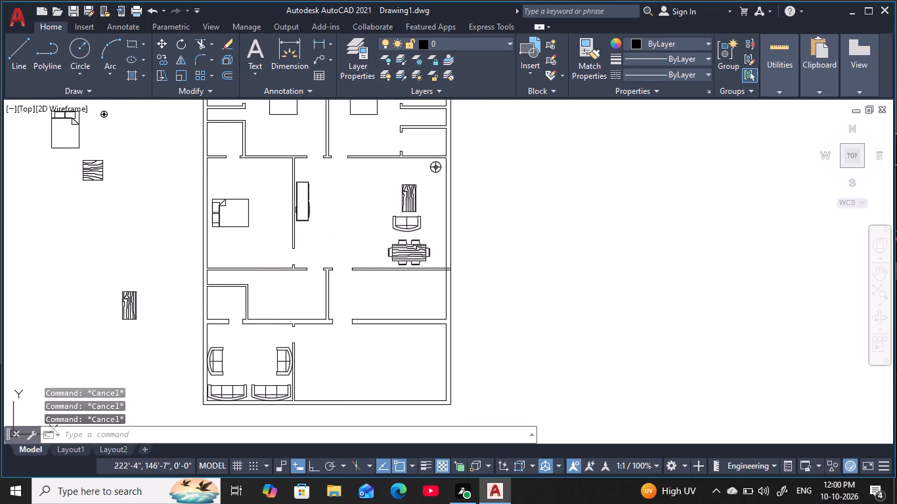
key("Escape")
key("Escape")
key("Escape")
key("Escape")
key("Escape")
key("Escape")
Copy the three-seat sofa beside the lower-left room's partition wall to the empty area right of the floor plan.
scroll(357, 360, "down", 1)
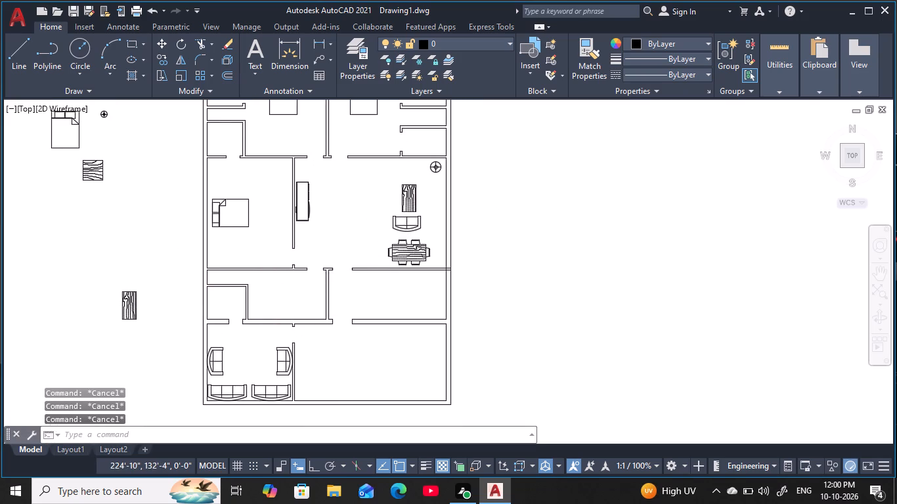
scroll(357, 360, "up", 1)
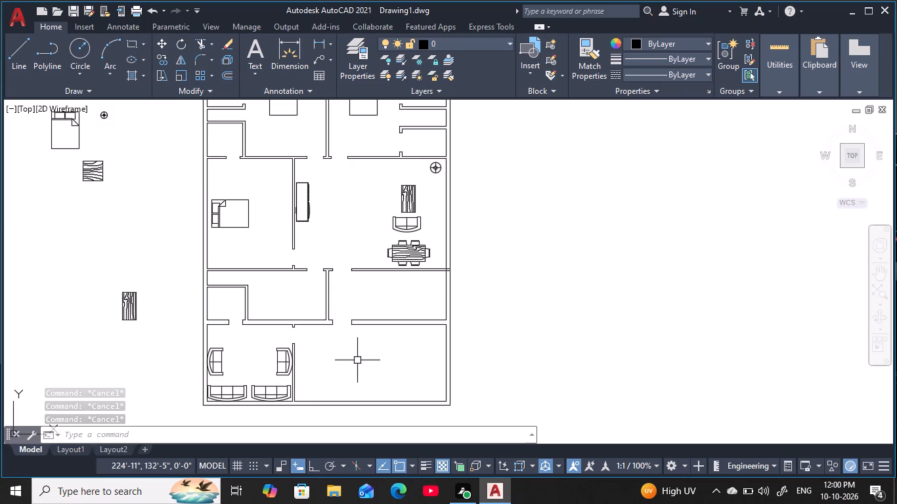
left_click(285, 394)
key("c")
key("o")
key("space")
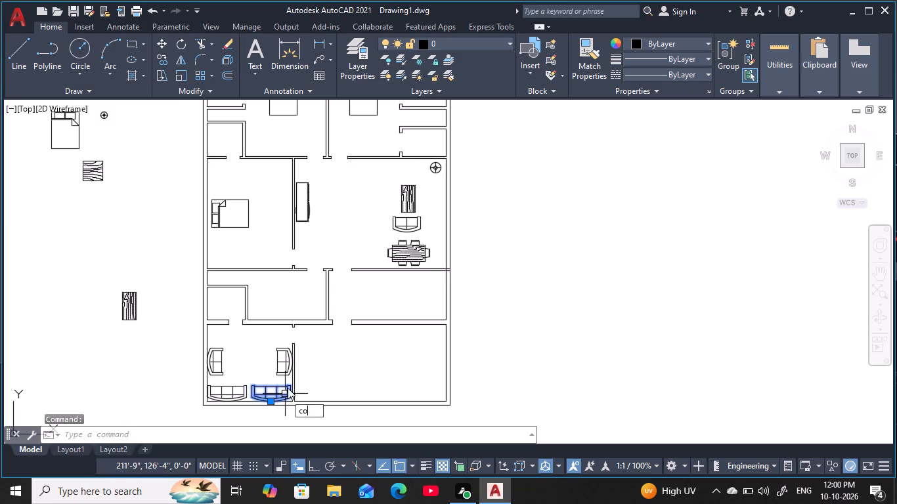
left_click(278, 394)
left_click(506, 208)
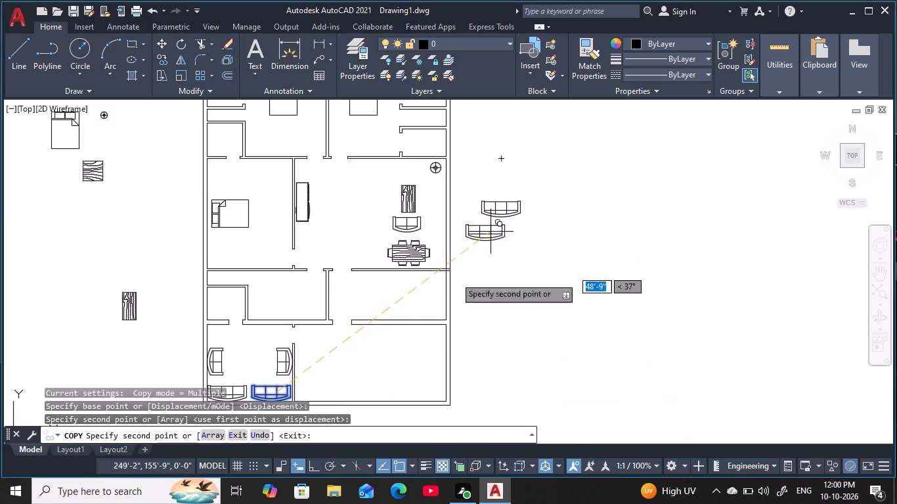
key("Escape")
key("Escape")
key("Escape")
key("Escape")
key("Escape")
key("Escape")
key("Escape")
key("Escape")
key("Escape")
key("Escape")
key("Escape")
key("Escape")
key("Escape")
key("Escape")
key("Escape")
key("Escape")
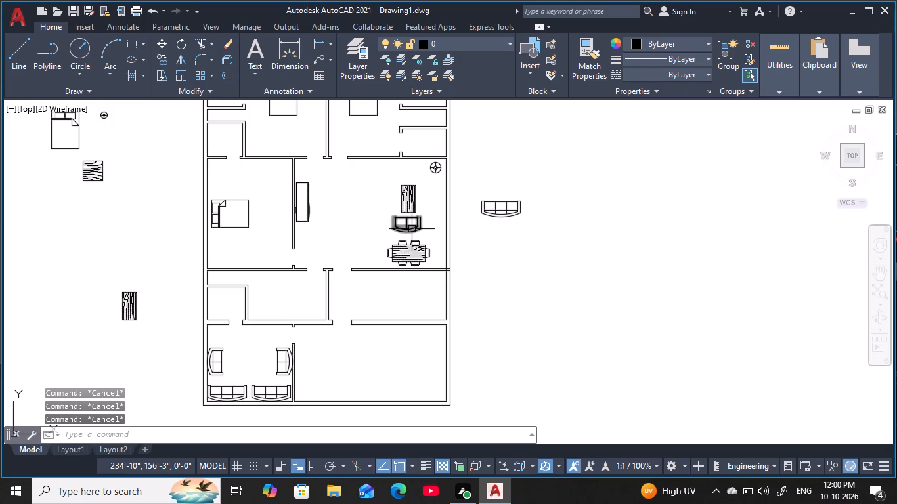
key("Escape")
key("Escape")
key("Escape")
key("Escape")
key("Escape")
key("Escape")
key("Escape")
key("Escape")
key("Escape")
key("Escape")
key("Escape")
key("Escape")
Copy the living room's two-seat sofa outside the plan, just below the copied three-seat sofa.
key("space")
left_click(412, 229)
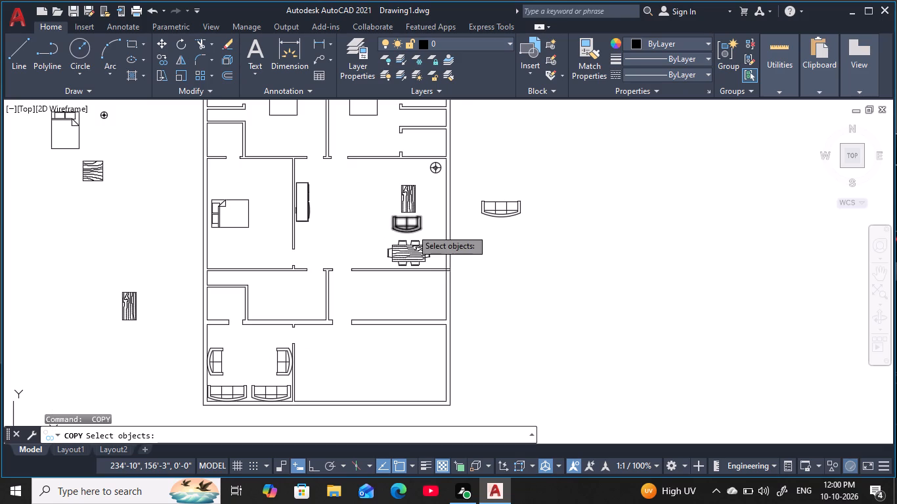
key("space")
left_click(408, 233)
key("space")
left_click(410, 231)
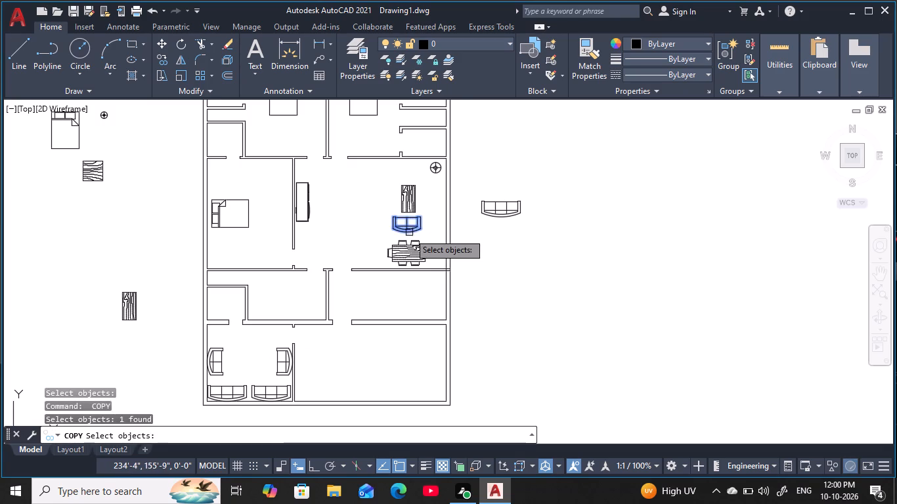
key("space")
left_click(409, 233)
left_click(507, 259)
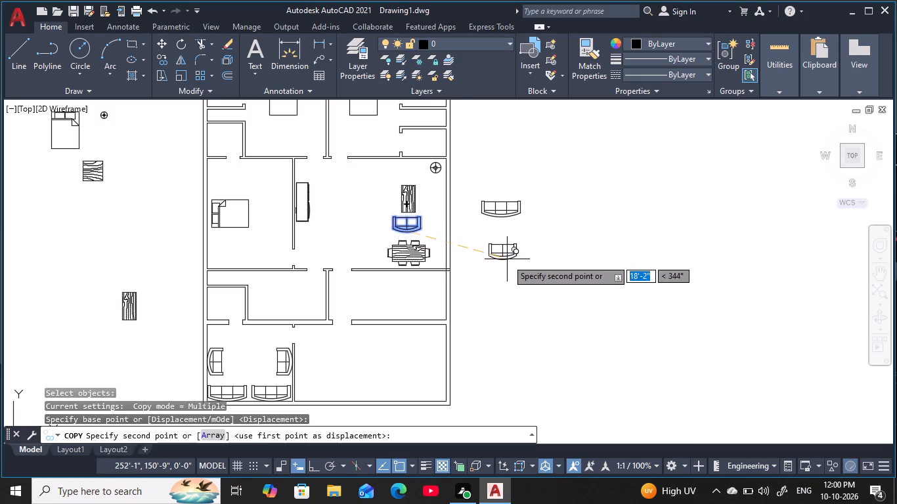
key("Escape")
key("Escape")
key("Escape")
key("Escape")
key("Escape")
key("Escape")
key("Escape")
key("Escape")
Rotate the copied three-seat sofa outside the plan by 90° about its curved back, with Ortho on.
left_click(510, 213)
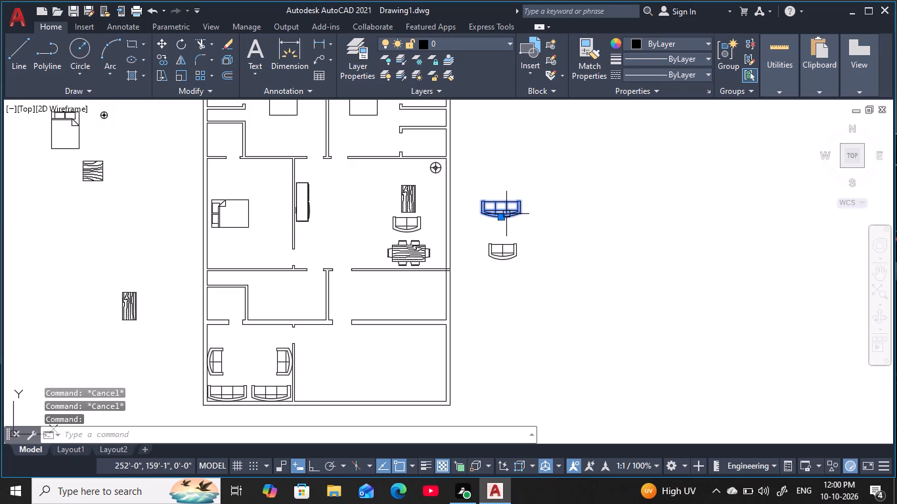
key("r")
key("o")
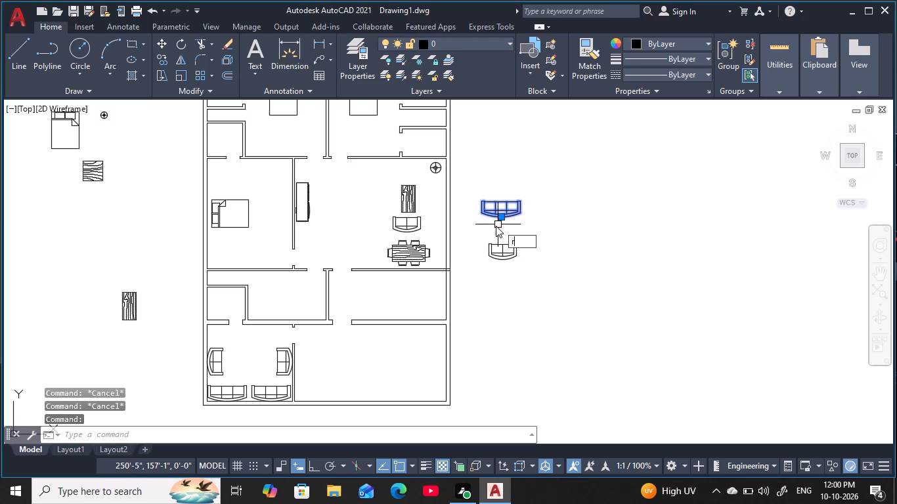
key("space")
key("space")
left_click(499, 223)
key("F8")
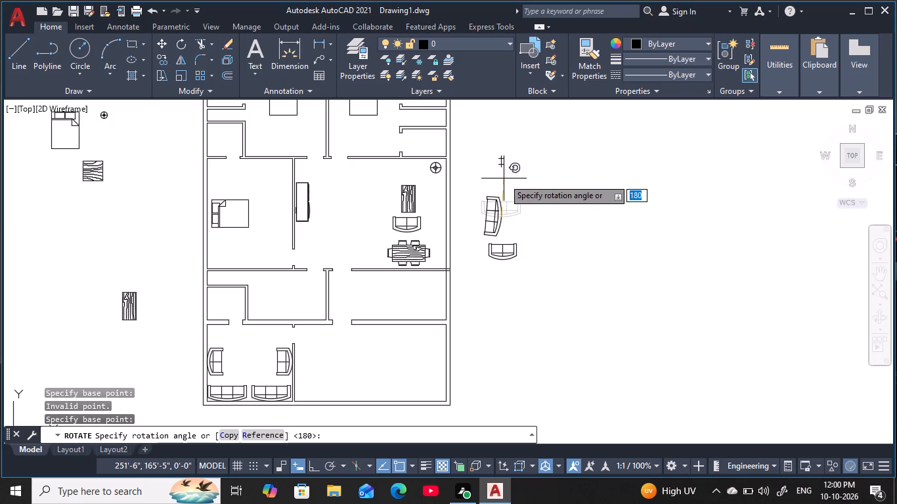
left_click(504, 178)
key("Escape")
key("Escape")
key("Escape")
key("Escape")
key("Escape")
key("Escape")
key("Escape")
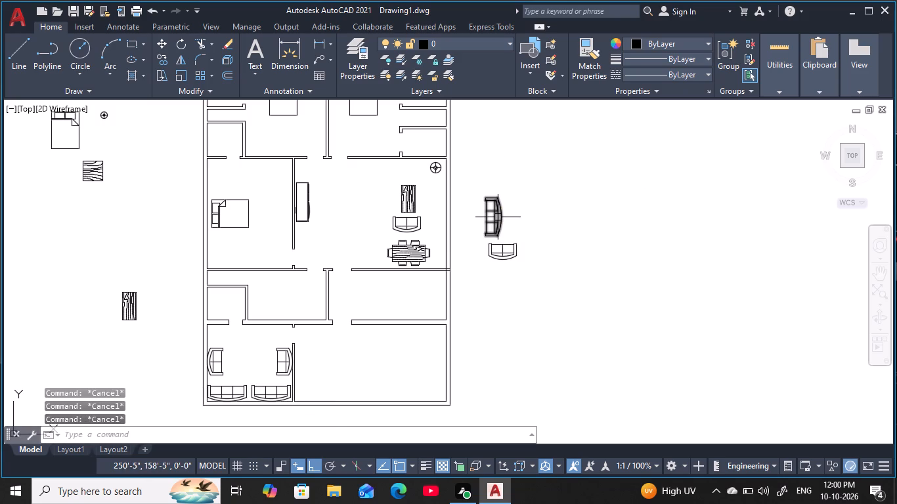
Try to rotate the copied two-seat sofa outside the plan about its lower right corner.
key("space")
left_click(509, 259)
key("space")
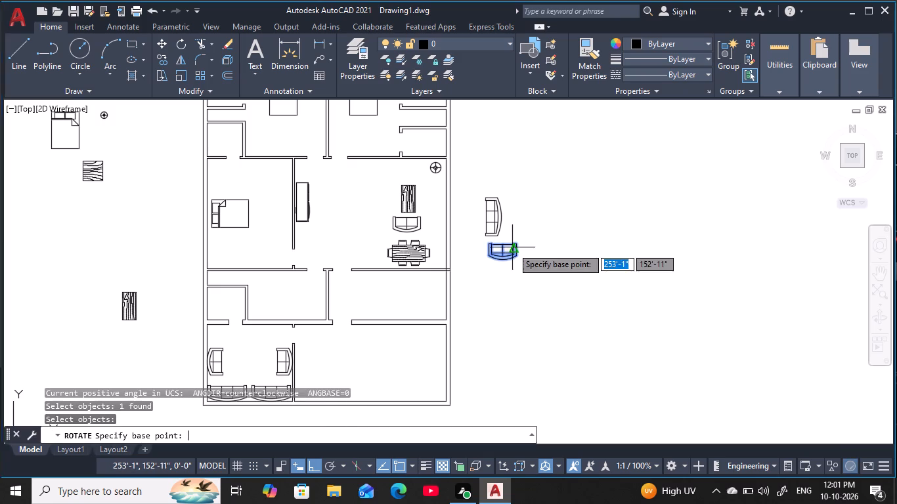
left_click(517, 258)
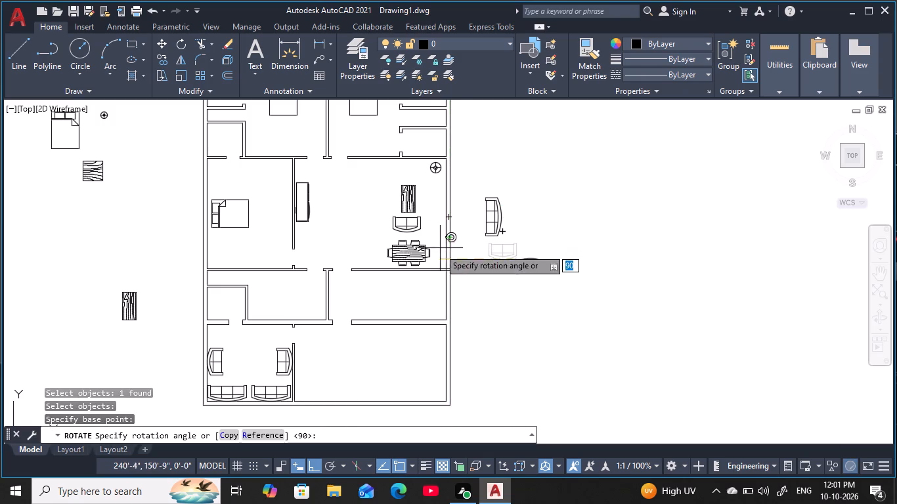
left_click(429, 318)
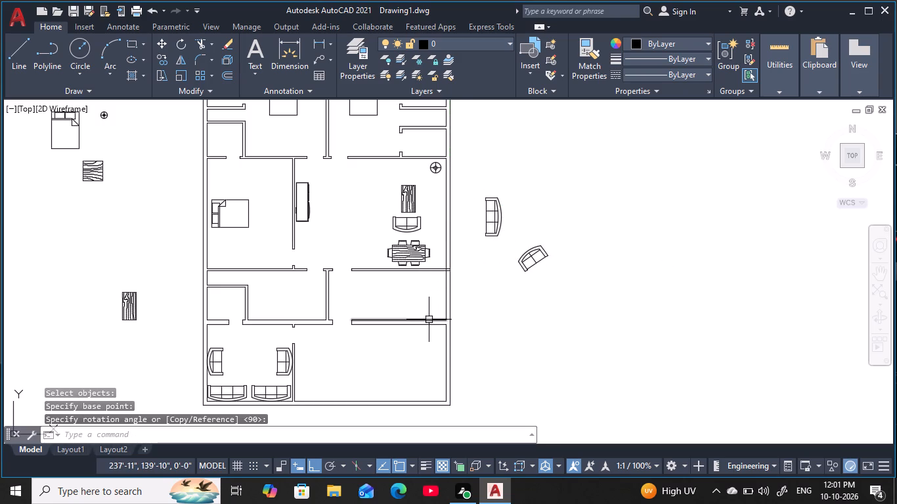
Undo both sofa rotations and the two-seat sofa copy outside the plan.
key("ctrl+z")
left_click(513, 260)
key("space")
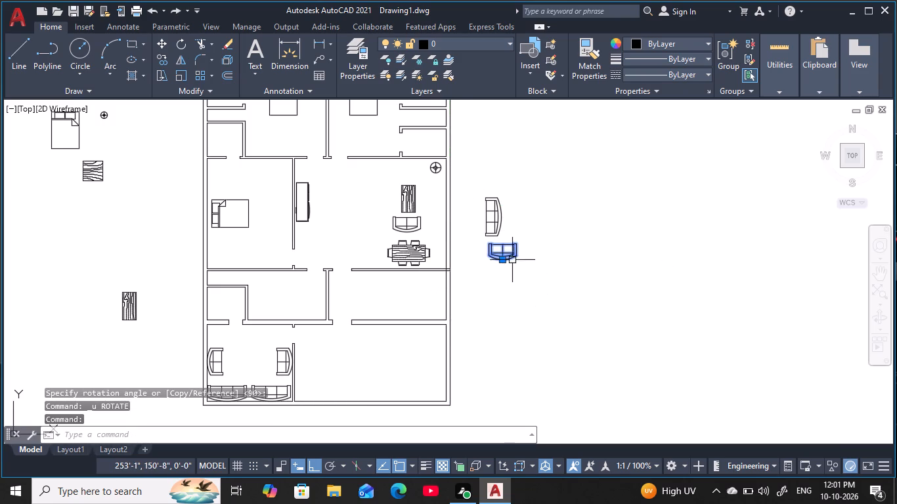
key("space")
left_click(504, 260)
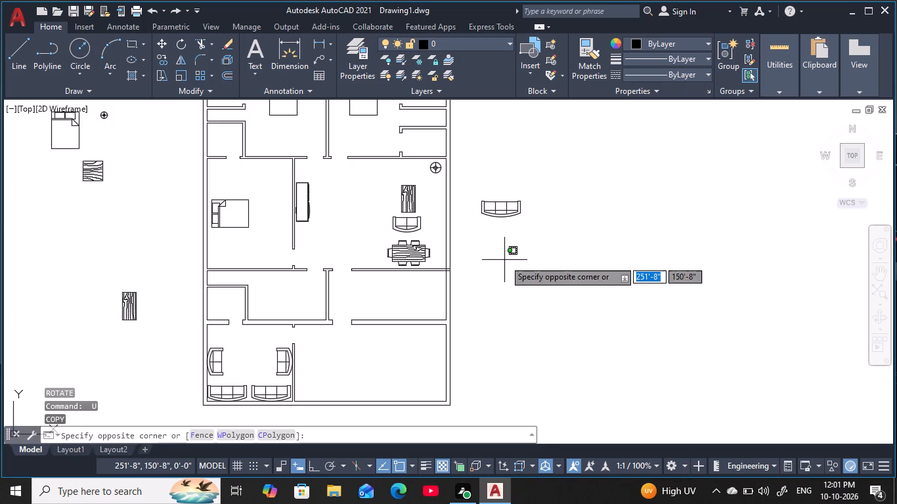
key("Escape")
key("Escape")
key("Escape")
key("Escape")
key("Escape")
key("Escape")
Rotate the copied three-seat sofa right of the plan by 90° about its curved back, with Ortho on.
left_click(505, 213)
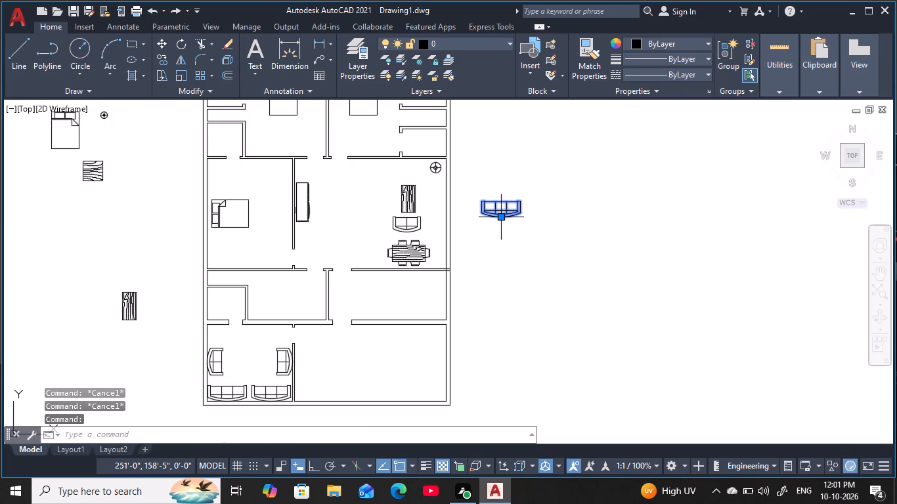
type("ro")
key("space")
left_click(499, 219)
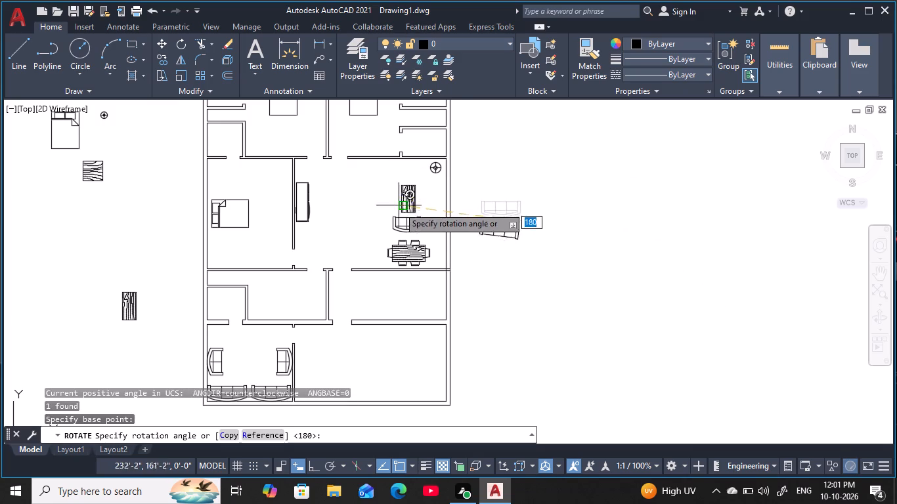
key("F8")
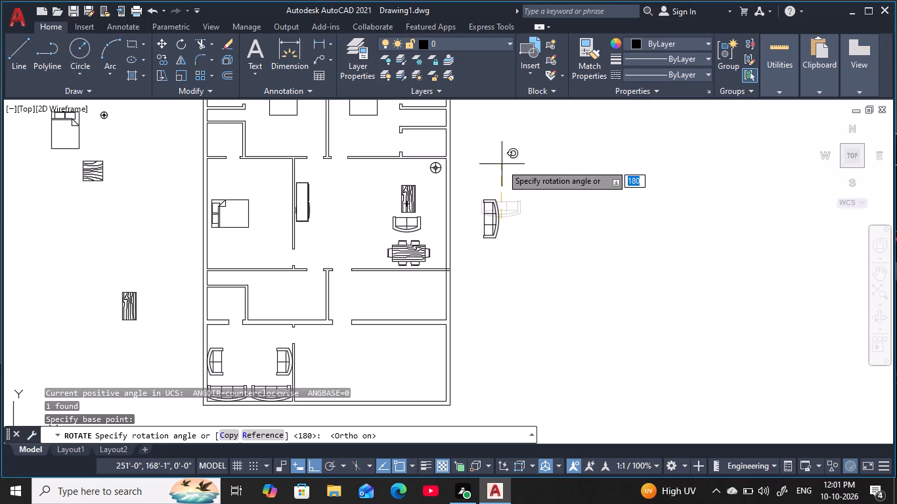
left_click(502, 164)
key("Escape")
key("Escape")
key("Escape")
key("Escape")
key("Escape")
Copy the living room's two-seat sofa horizontally to the empty area beyond the rotated three-seat sofa, with Ortho on.
left_click(414, 230)
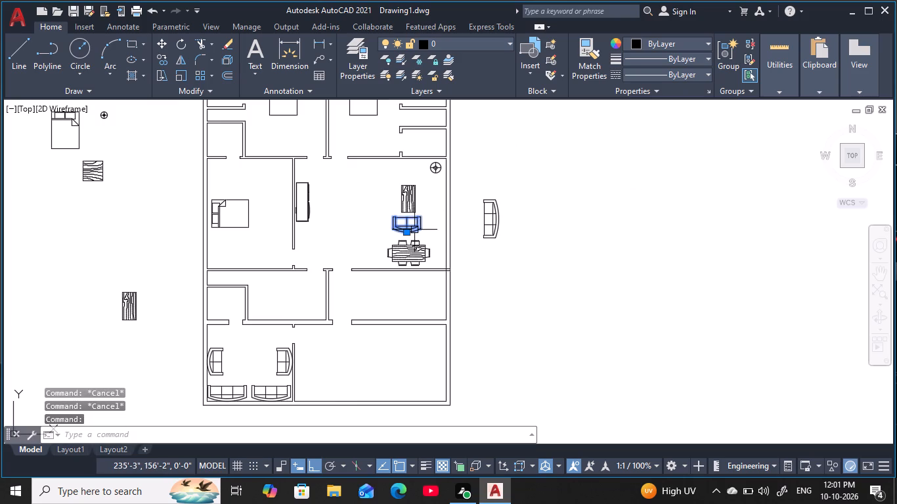
type("co")
key("space")
left_click(414, 230)
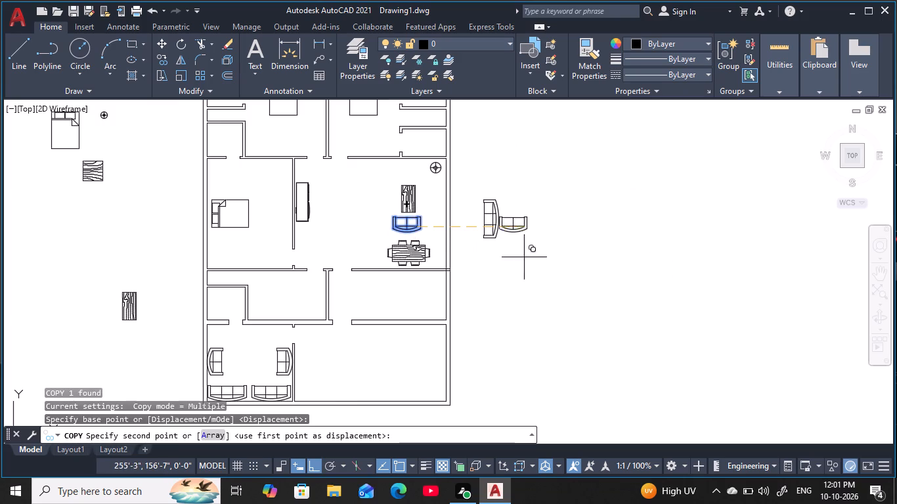
left_click(595, 289)
key("Escape")
key("Escape")
key("Escape")
key("Escape")
key("Escape")
key("Escape")
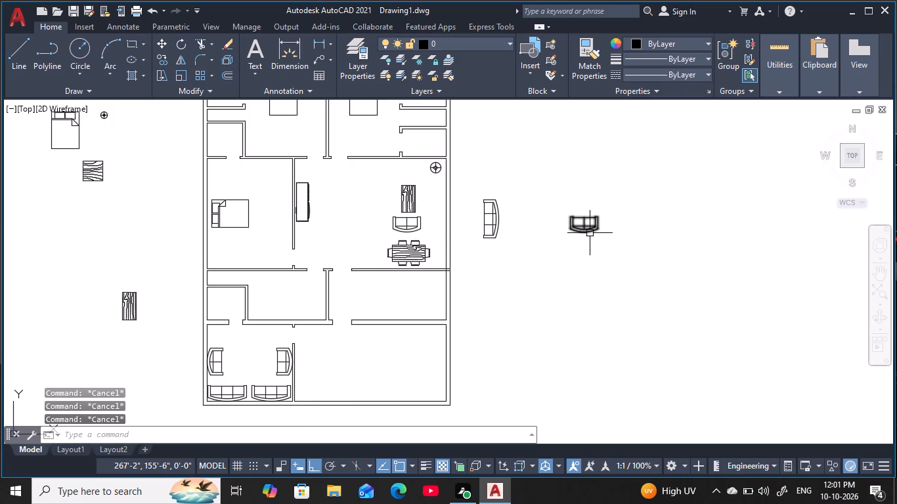
Rotate the copied two-seat sofa outside the plan by 180° about its curved back, with Ortho on.
type("ro")
key("space")
left_click(590, 233)
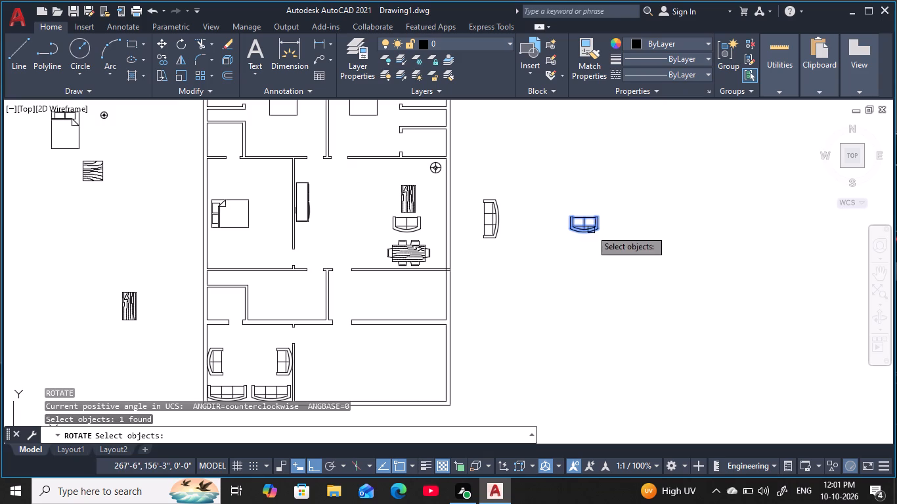
key("space")
left_click(590, 234)
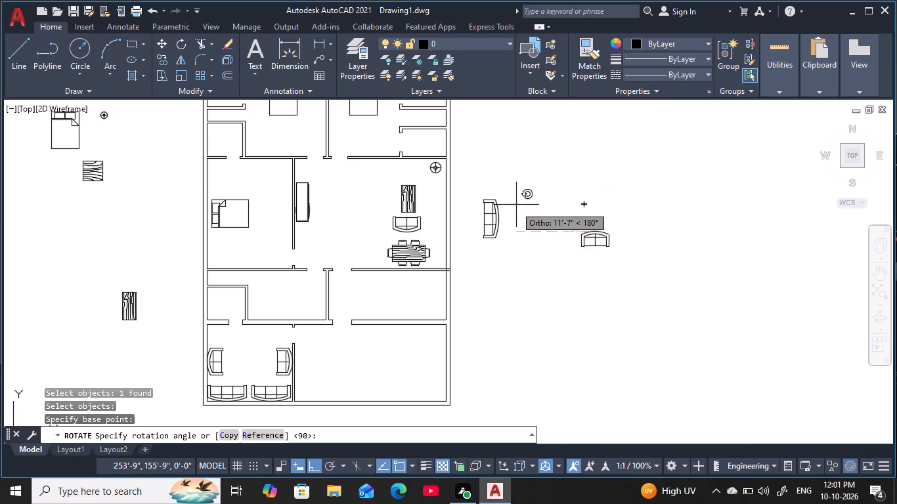
left_click(504, 246)
key("Escape")
key("Escape")
key("Escape")
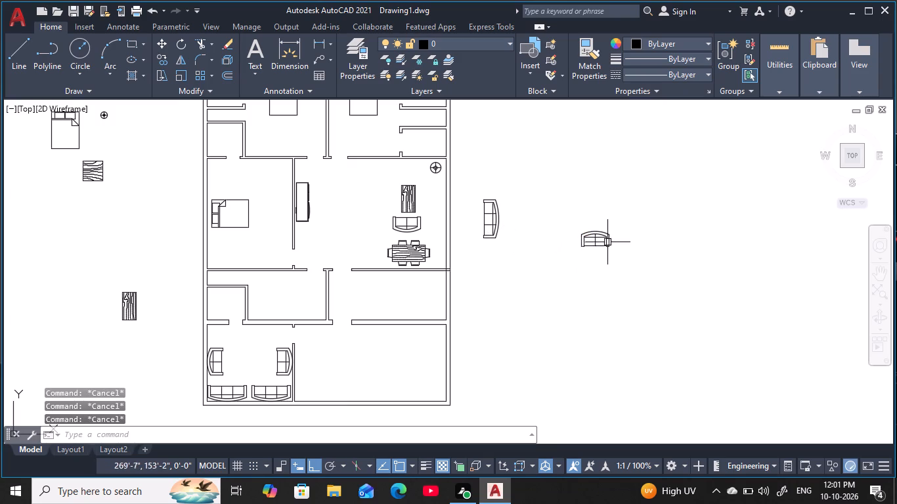
key("Escape")
key("Escape")
key("Escape")
key("Escape")
Move the rotated three-seat sofa into the living room, between the wooden table and right external wall, below the round symbol, with Ortho off.
scroll(494, 241, "up", 2)
key("Escape")
middle_click_drag(491, 244, 500, 310)
key("Escape")
key("Escape")
key("Escape")
left_click(519, 268)
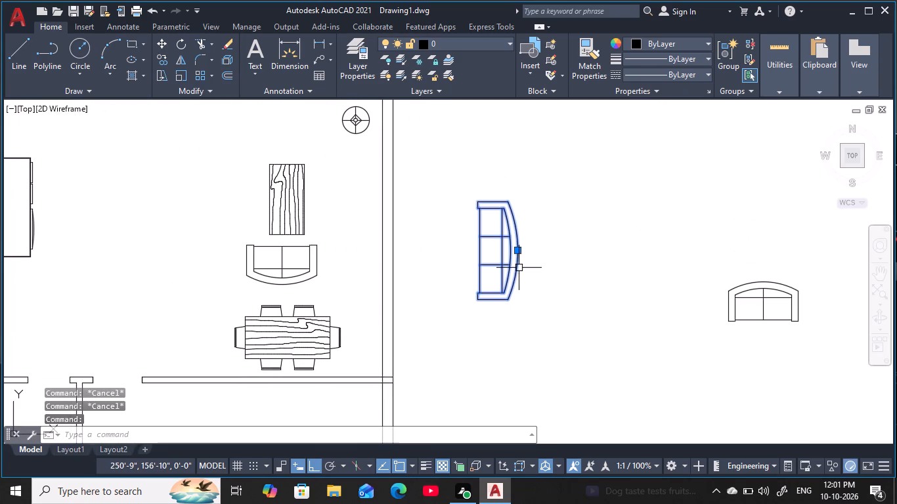
type("m")
key("space")
left_click(515, 243)
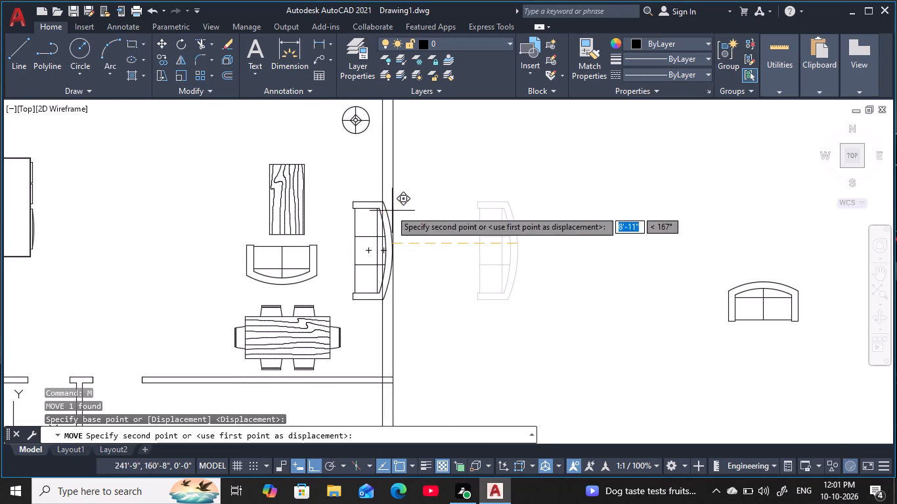
key("F8")
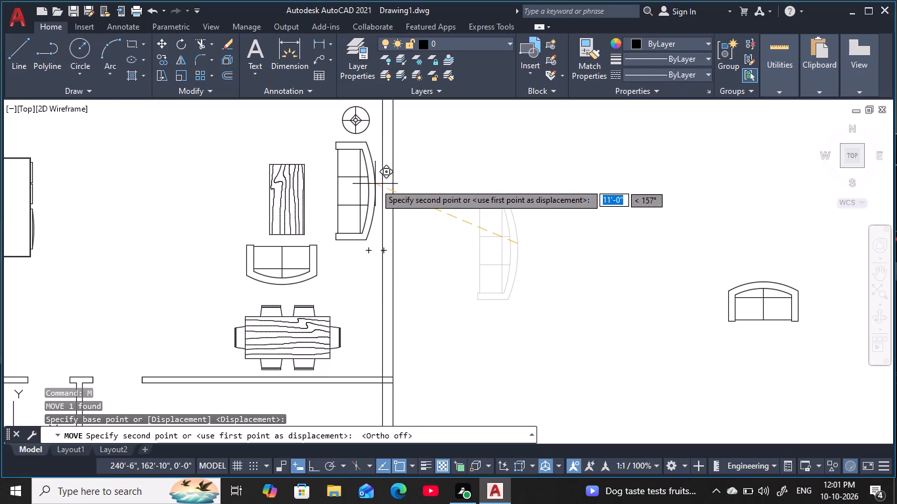
left_click(376, 182)
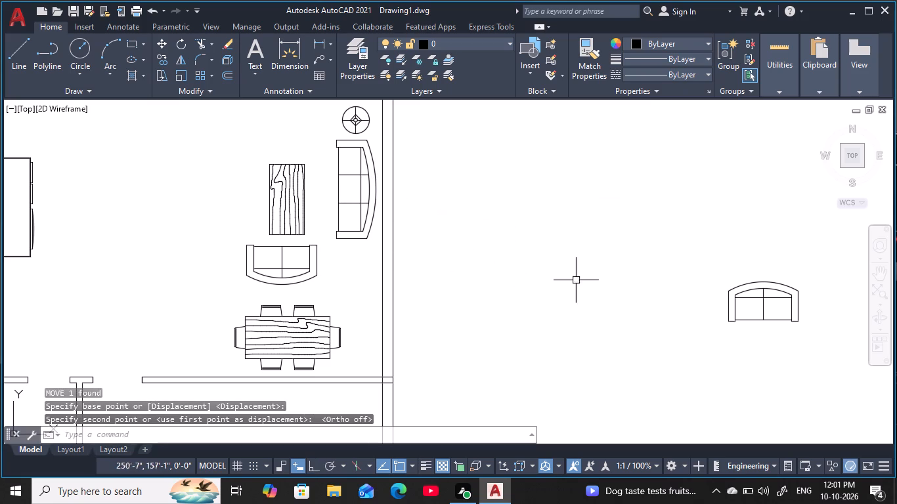
Move the rotated two-seat sofa from outside the plan into the living room, against the upper wall above the wooden table.
left_click(778, 283)
key("m")
key("space")
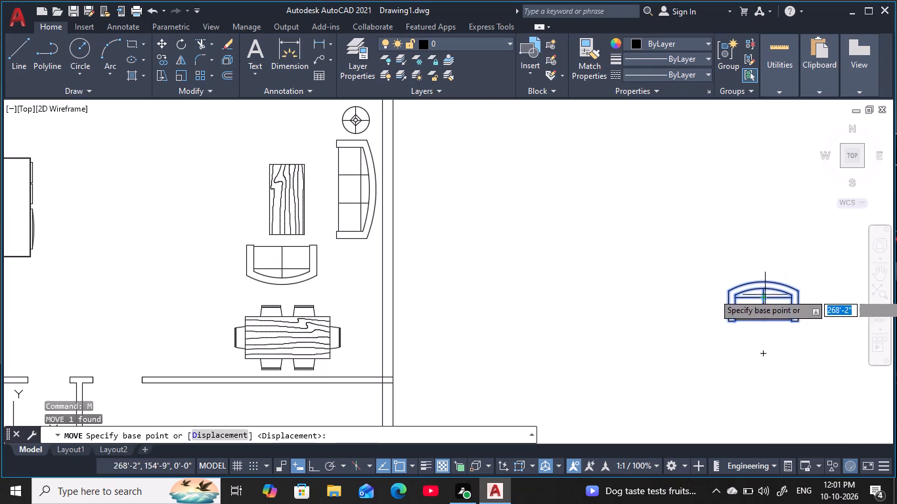
left_click(764, 282)
middle_click_drag(326, 213, 326, 215)
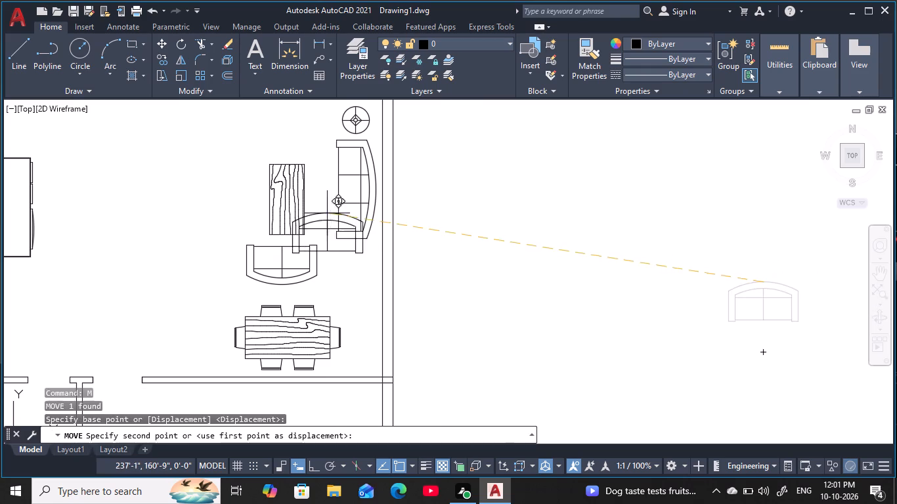
middle_click_drag(326, 215, 384, 358)
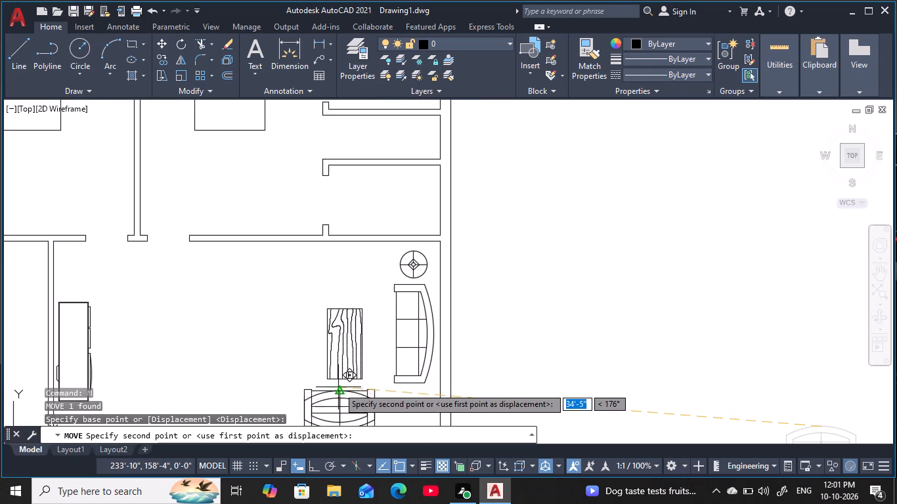
left_click(341, 245)
Move the living room's wooden table slightly upward, between the upper and lower two-seat sofas.
middle_click_drag(362, 299, 370, 241)
left_click(367, 282)
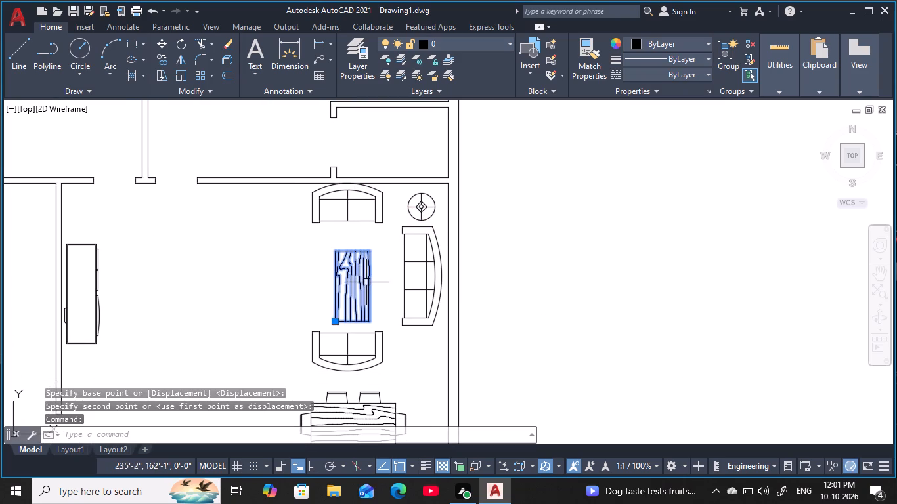
type("m")
key("space")
left_click(361, 288)
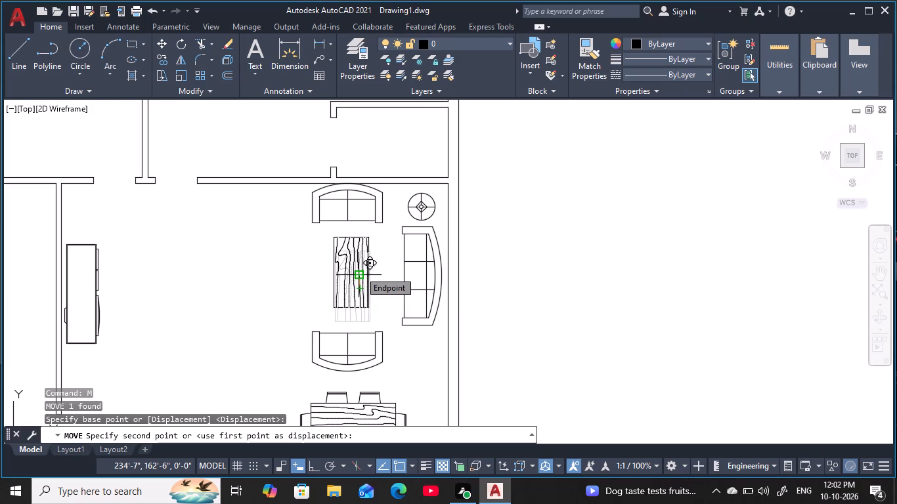
left_click(360, 271)
Move the living room's lower two-seat sofa slightly straight up towards the wooden table.
left_click(357, 370)
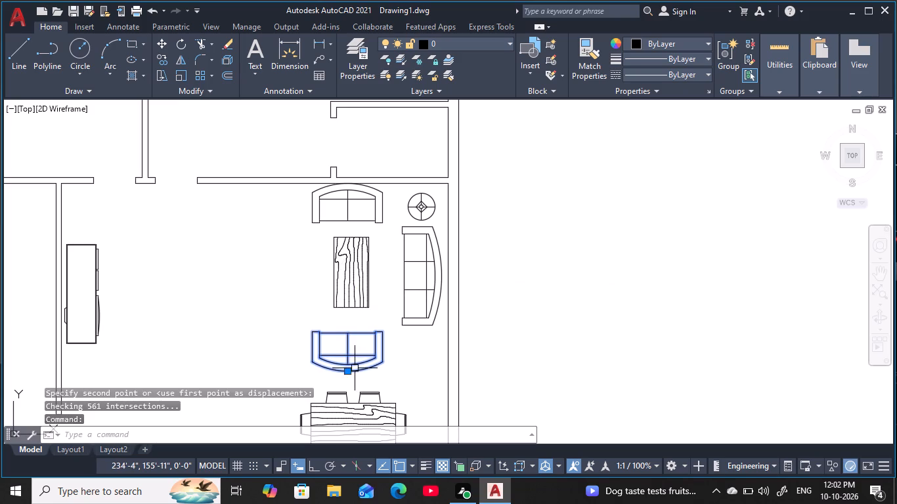
type("m")
key("space")
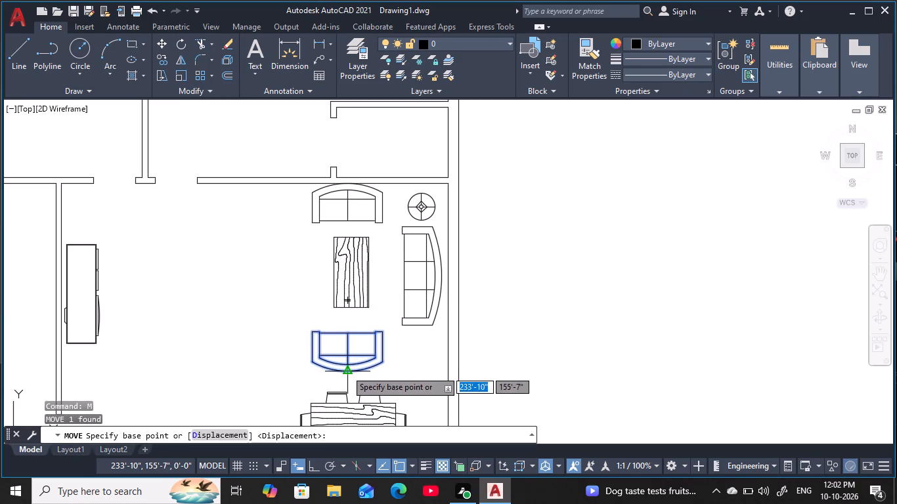
left_click(346, 370)
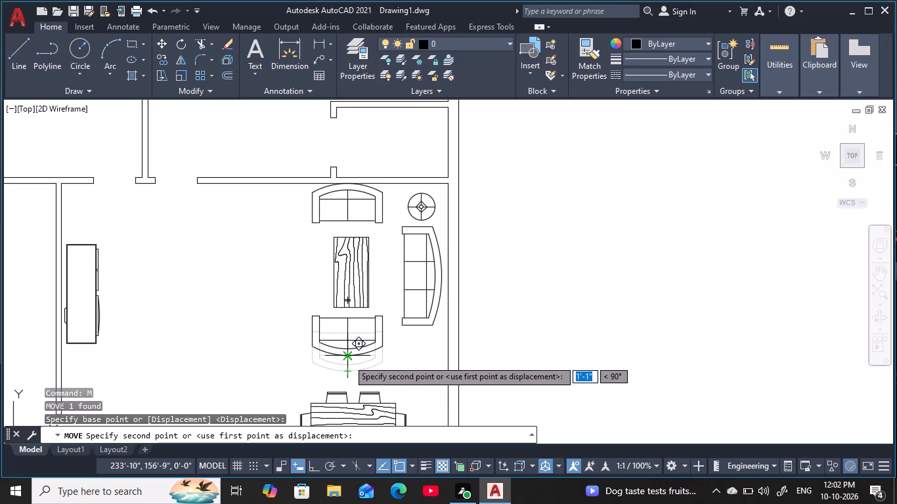
left_click(348, 363)
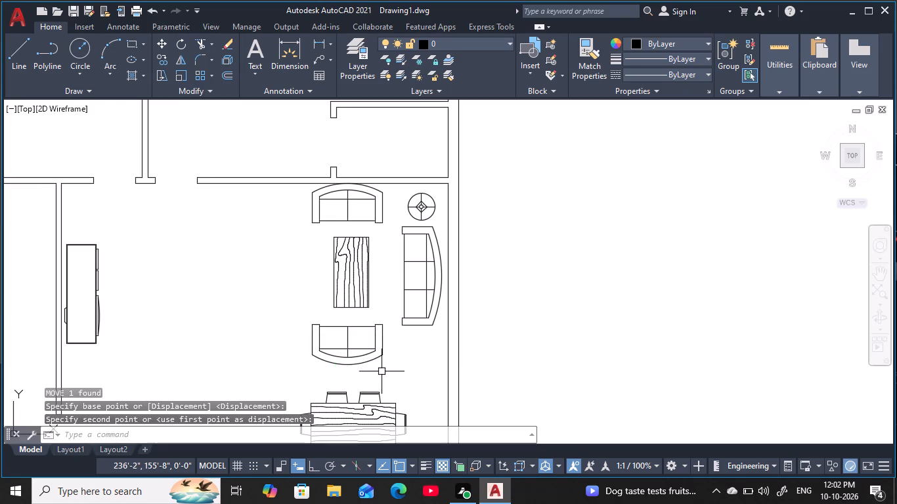
Move the six-chair dining table slightly horizontally towards the right external wall.
middle_click_drag(384, 371, 412, 266)
scroll(415, 264, "down", 1)
middle_click_drag(416, 270, 516, 270)
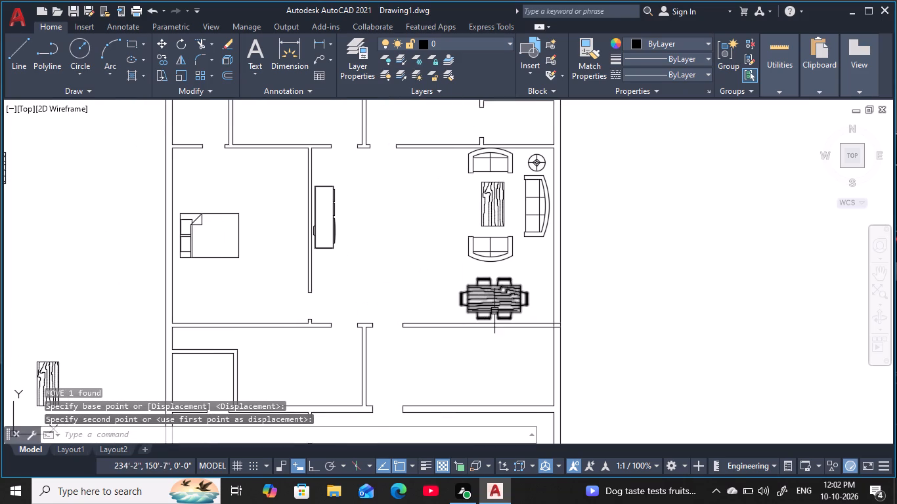
left_click(493, 307)
key("m")
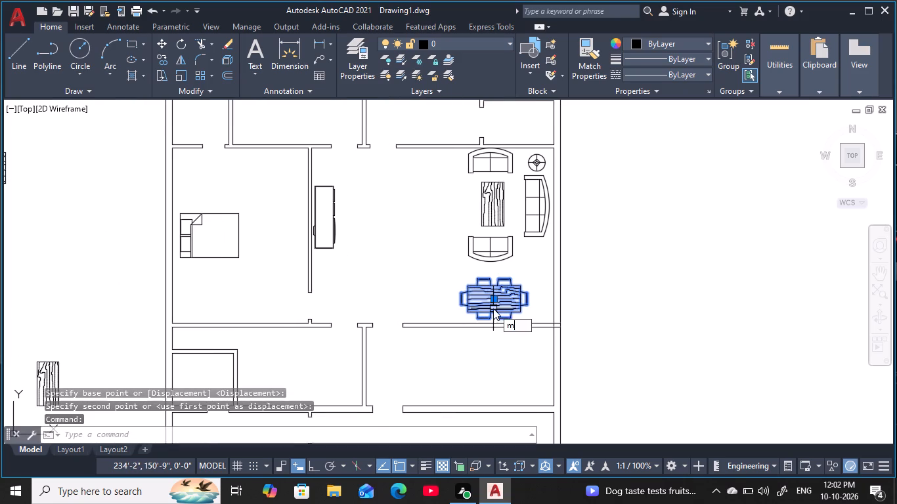
key("space")
left_click(491, 299)
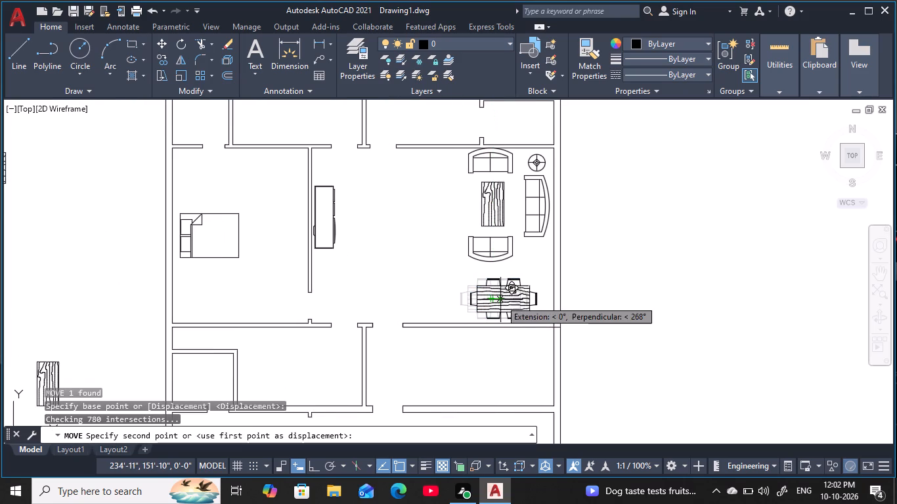
left_click(500, 300)
scroll(527, 313, "down", 1)
middle_click_drag(529, 313, 557, 269)
key("Escape")
key("Escape")
key("Escape")
key("Escape")
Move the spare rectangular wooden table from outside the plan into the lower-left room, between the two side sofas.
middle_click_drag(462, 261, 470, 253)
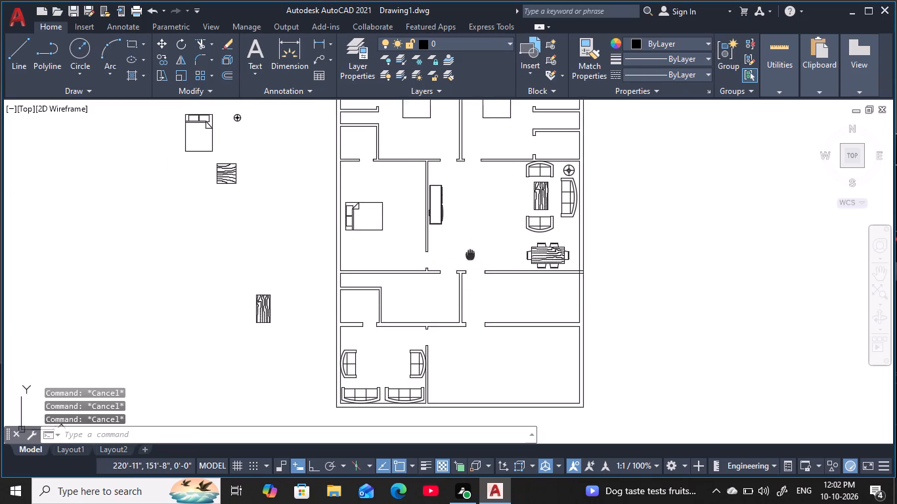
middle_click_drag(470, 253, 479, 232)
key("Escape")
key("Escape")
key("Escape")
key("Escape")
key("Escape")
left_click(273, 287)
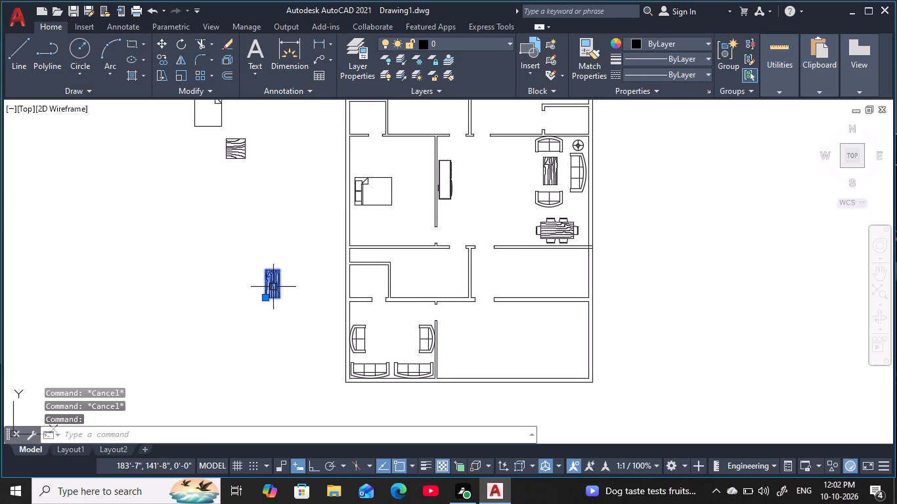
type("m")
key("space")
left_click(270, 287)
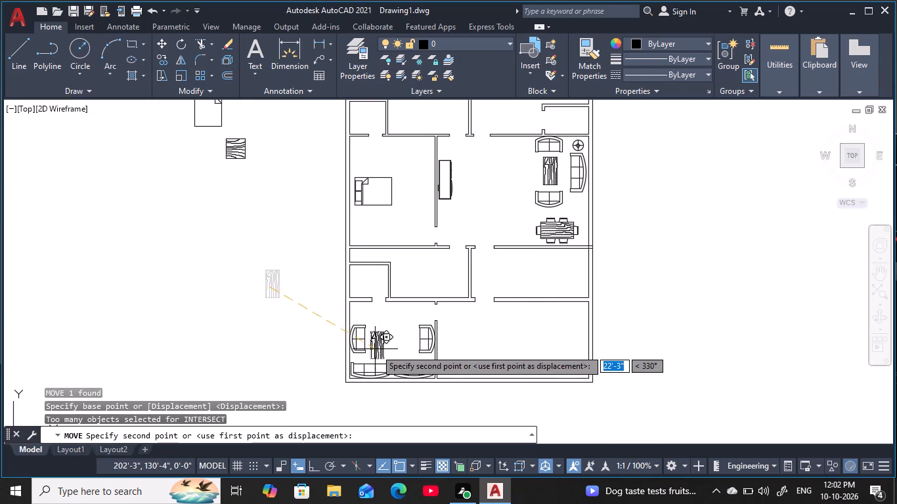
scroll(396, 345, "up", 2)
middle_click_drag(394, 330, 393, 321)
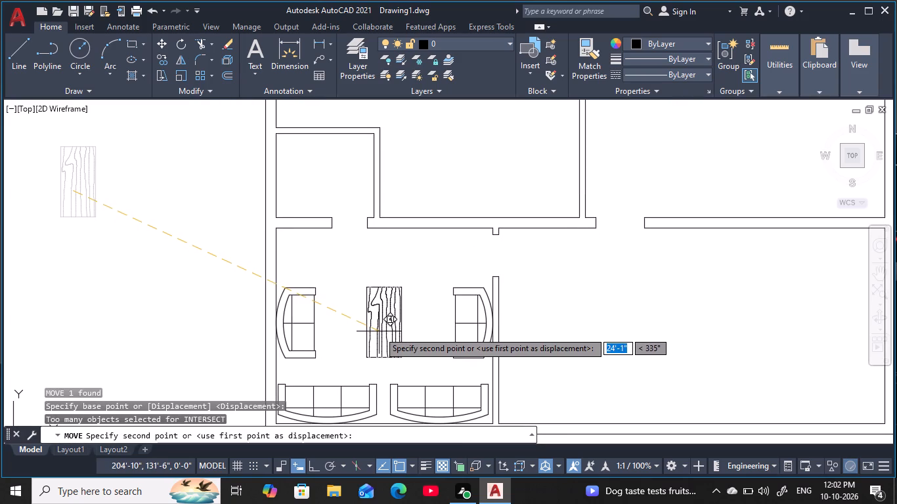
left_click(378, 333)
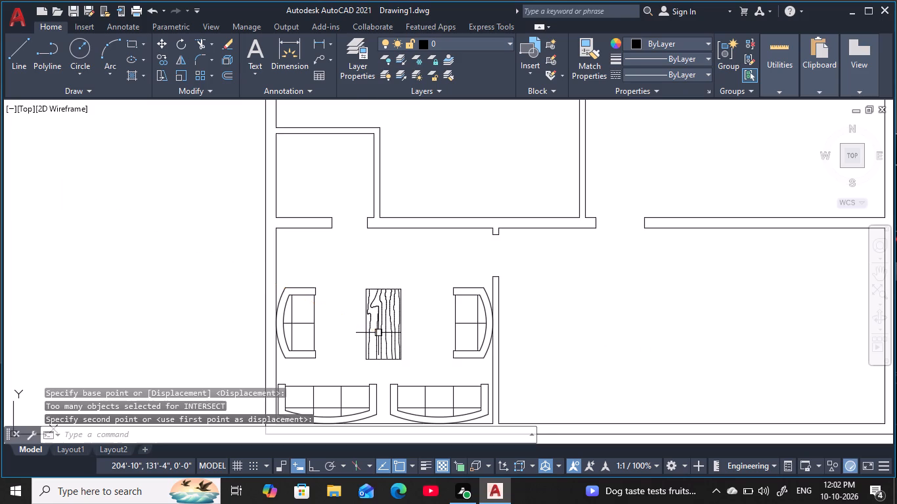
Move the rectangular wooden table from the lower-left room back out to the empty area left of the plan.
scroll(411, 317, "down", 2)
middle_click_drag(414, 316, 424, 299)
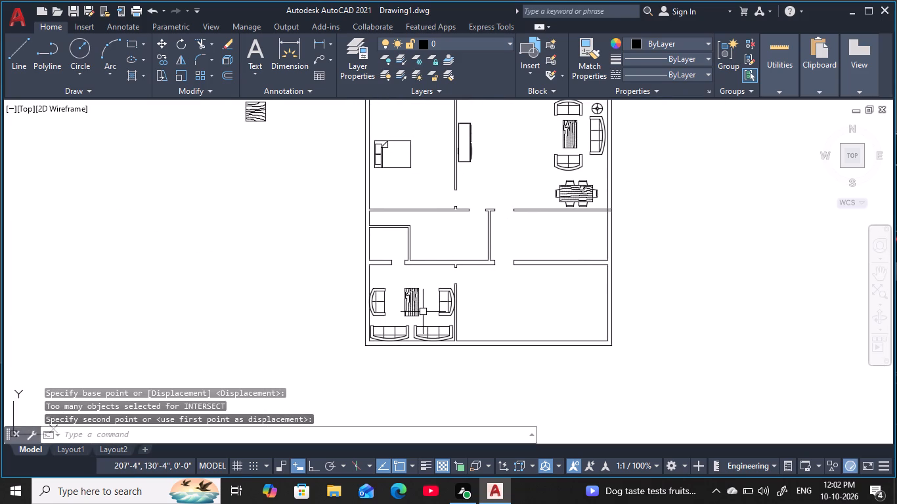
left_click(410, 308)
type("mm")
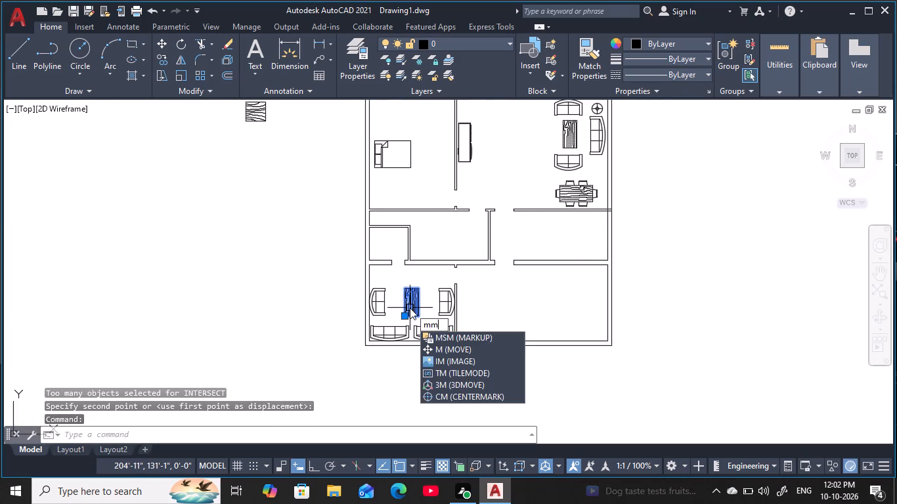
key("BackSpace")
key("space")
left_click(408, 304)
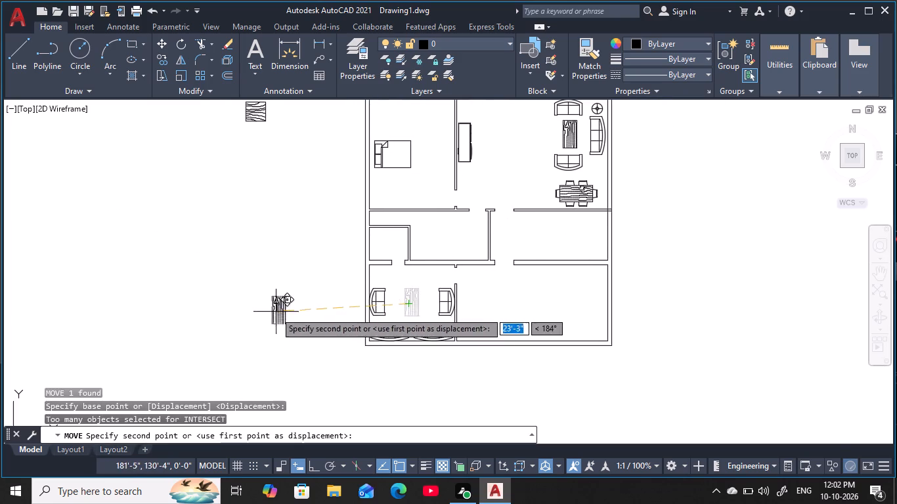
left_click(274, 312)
Move the square wooden table from outside the plan into the lower-left room, between the side sofas and above the three-seat sofas.
middle_click_drag(269, 174, 278, 230)
left_click(275, 173)
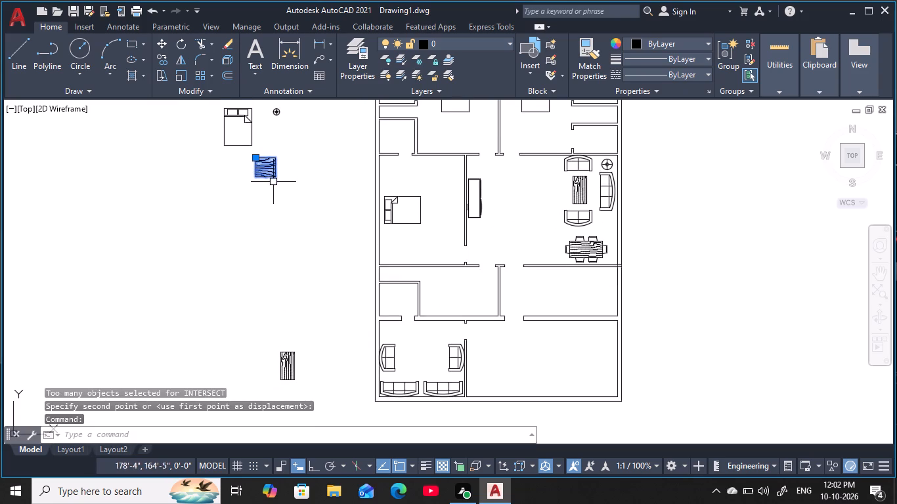
key("m")
key("space")
left_click(271, 192)
middle_click_drag(436, 366, 439, 360)
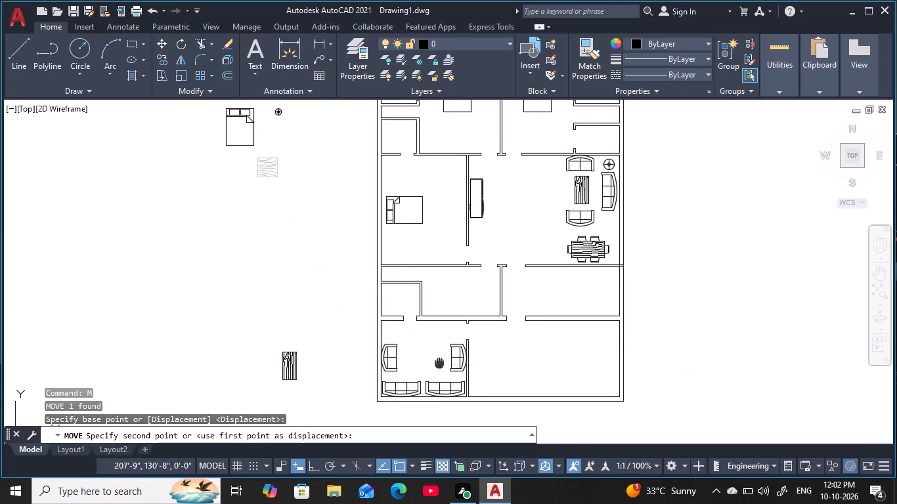
middle_click_drag(439, 360, 414, 293)
scroll(414, 294, "up", 2)
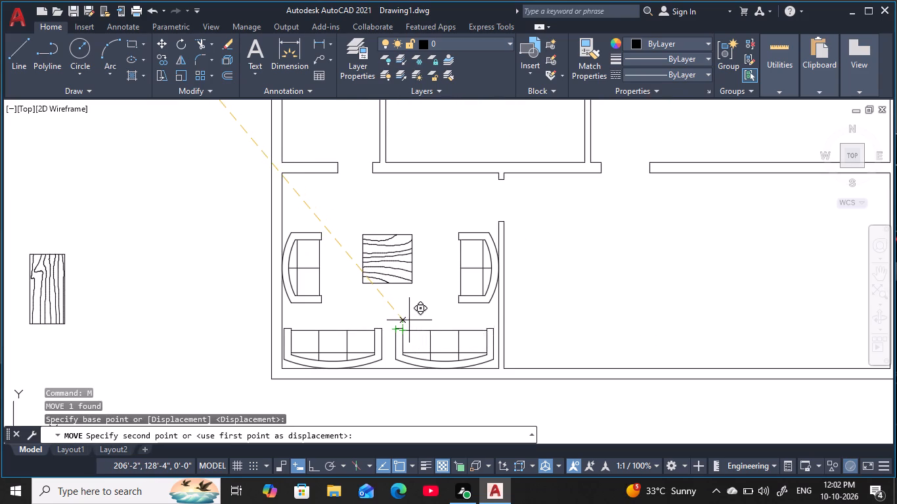
left_click(409, 320)
key("Escape")
key("Escape")
key("Escape")
key("Escape")
key("Escape")
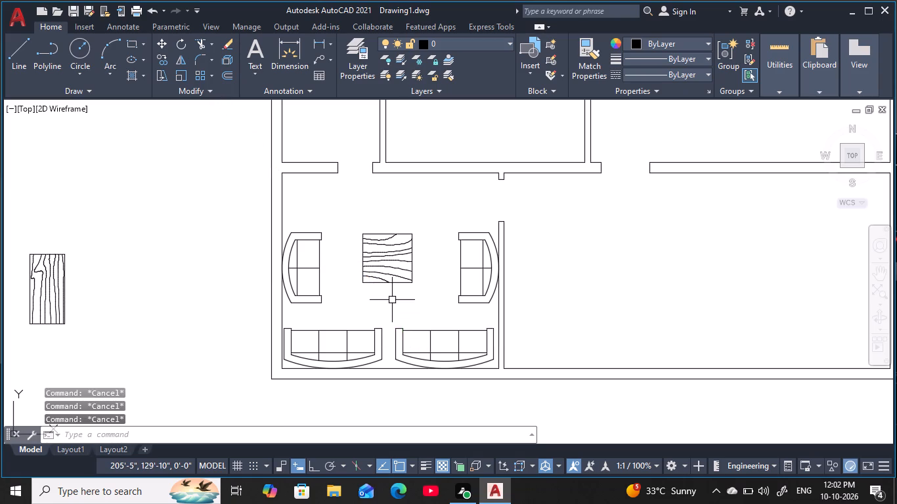
Scale up the square wooden table from its upper-left corner until it is about as long as the side sofas.
type("sc")
key("space")
left_click(391, 274)
key("space")
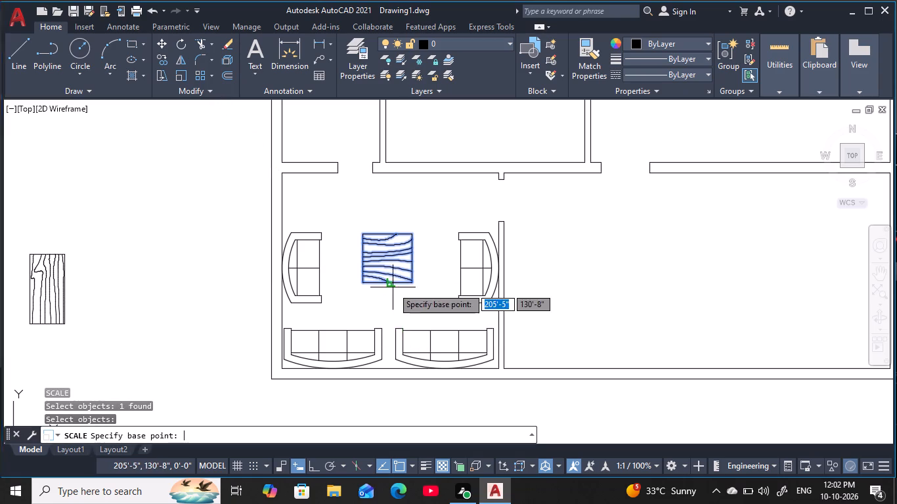
left_click(363, 234)
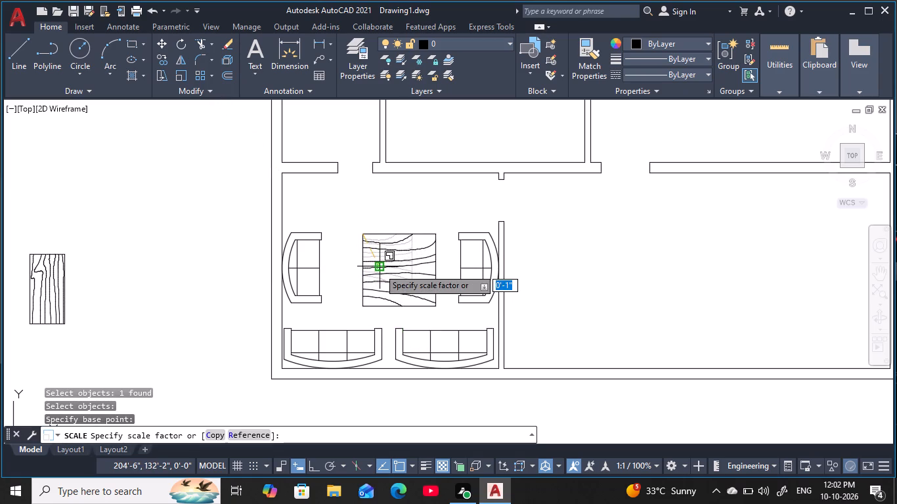
left_click(379, 268)
key("Escape")
key("Escape")
key("Escape")
key("Escape")
key("Escape")
Move the enlarged square table about 9" left so it sits centred between the lower-left room's side sofas.
left_click(405, 272)
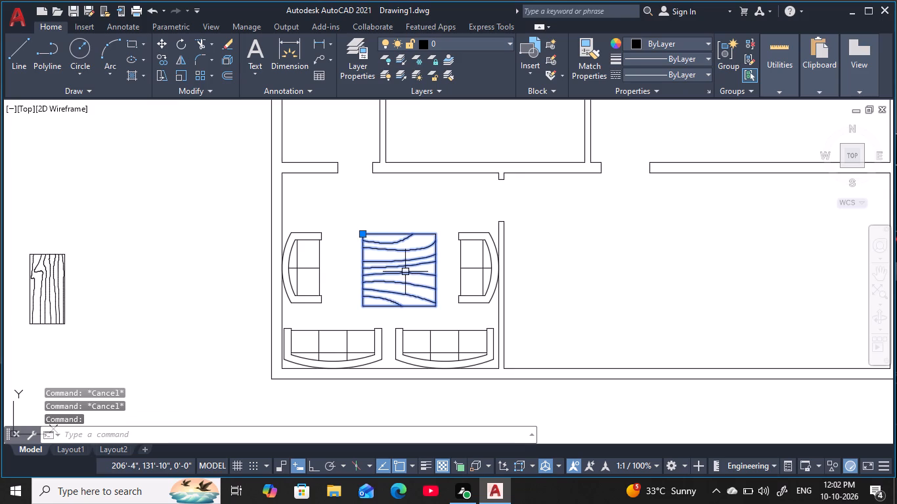
key("m")
key("space")
left_click(405, 272)
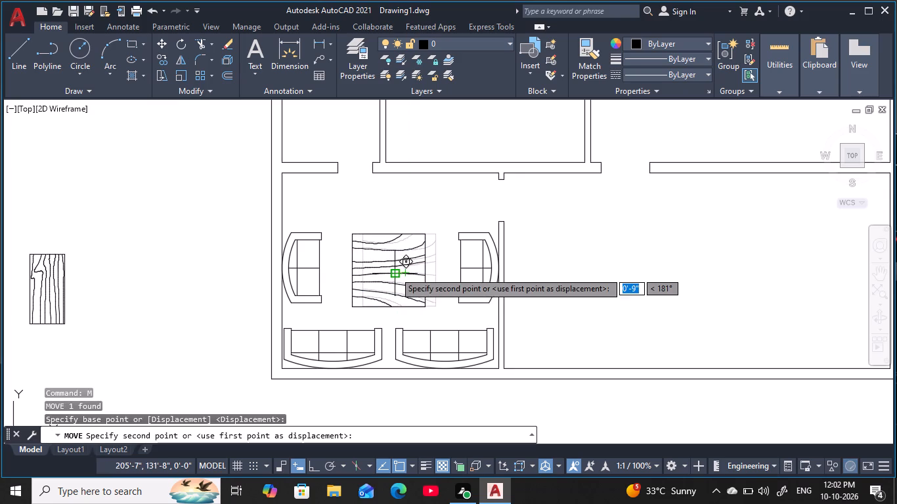
left_click(395, 272)
scroll(422, 251, "down", 2)
middle_click_drag(426, 249, 459, 232)
key("Escape")
key("Escape")
key("Escape")
key("Escape")
Delete the spare rectangular wooden table left of the plan.
left_click(334, 278)
left_click(234, 198)
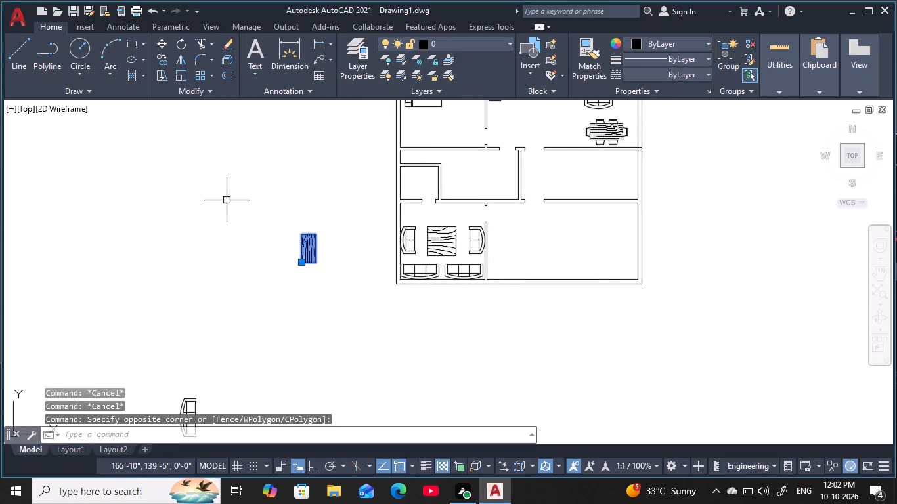
key("Delete")
Examine the furnished floor plan from the lower-left room up to the bedrooms.
scroll(307, 230, "down", 1)
middle_click_drag(307, 232, 255, 249)
scroll(318, 224, "up", 2)
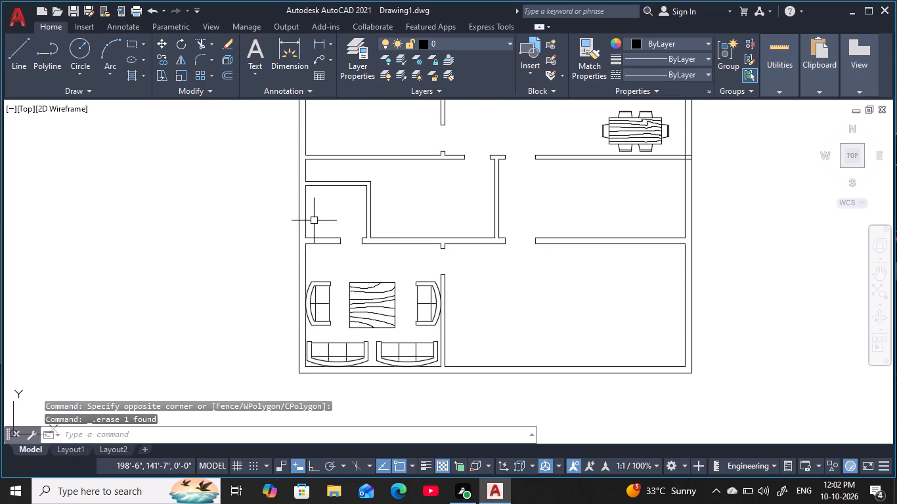
middle_click_drag(314, 220, 263, 205)
scroll(297, 243, "down", 2)
middle_click_drag(316, 238, 288, 255)
scroll(297, 245, "up", 1)
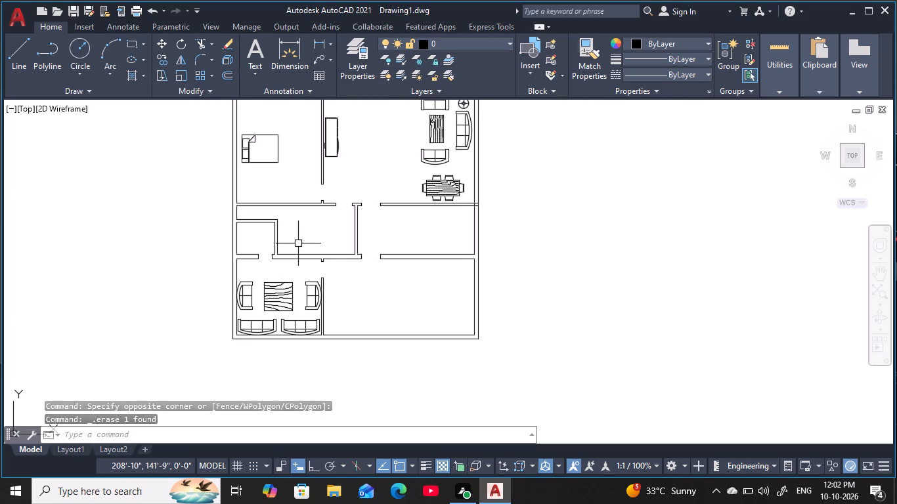
middle_click_drag(301, 241, 273, 273)
scroll(284, 278, "up", 1)
middle_click_drag(286, 275, 276, 282)
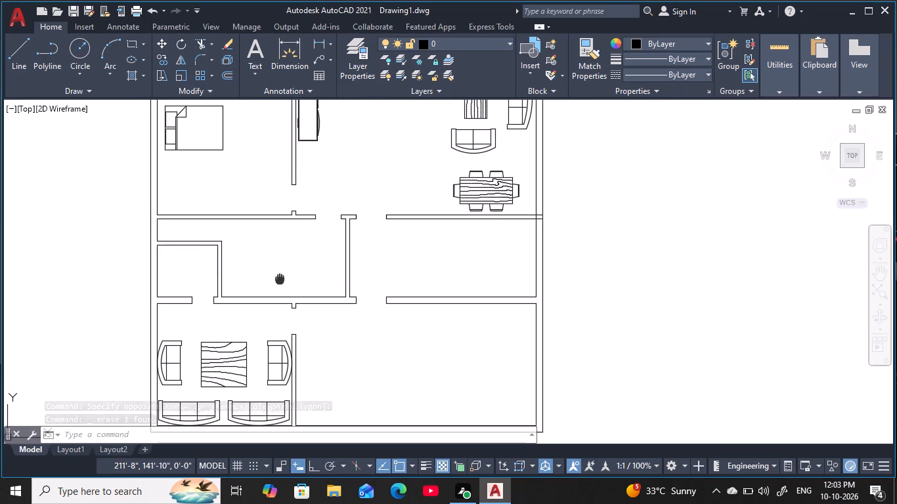
middle_click_drag(276, 282, 277, 282)
scroll(274, 266, "down", 1)
middle_click_drag(274, 266, 309, 270)
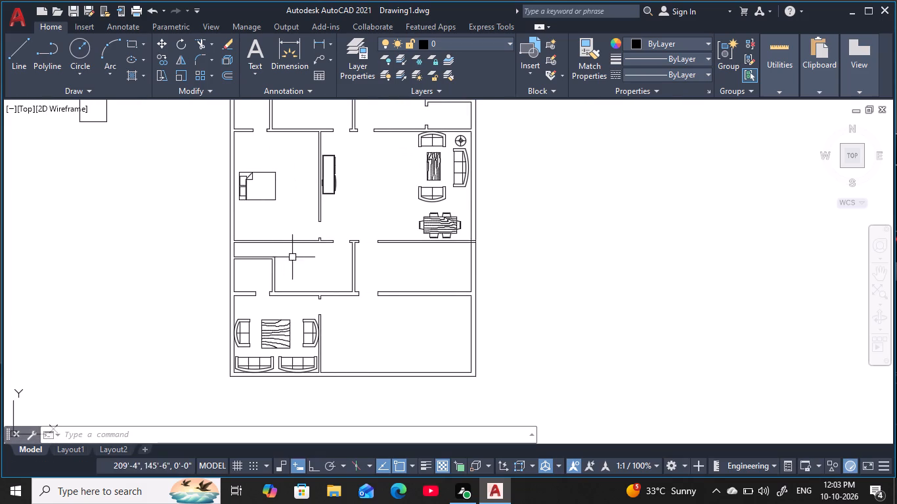
middle_click_drag(284, 213, 289, 324)
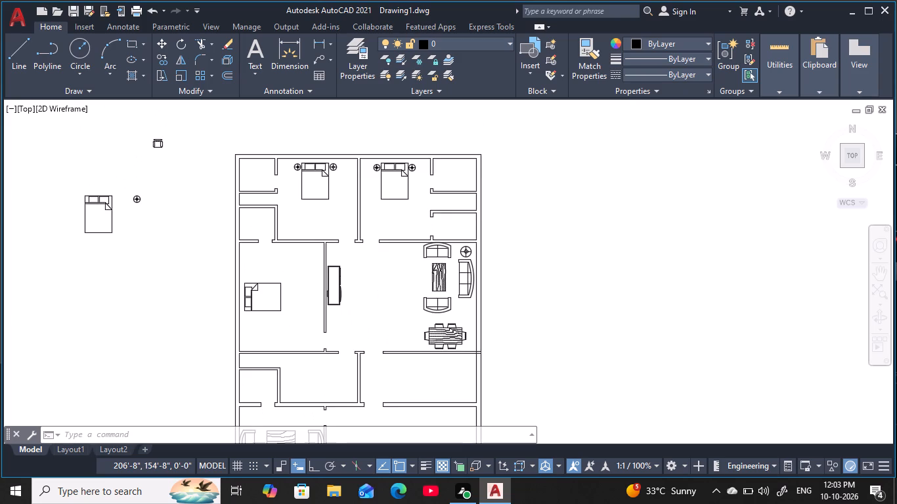
middle_click_drag(289, 324, 280, 290)
key("Escape")
key("Escape")
key("Escape")
key("Escape")
key("Escape")
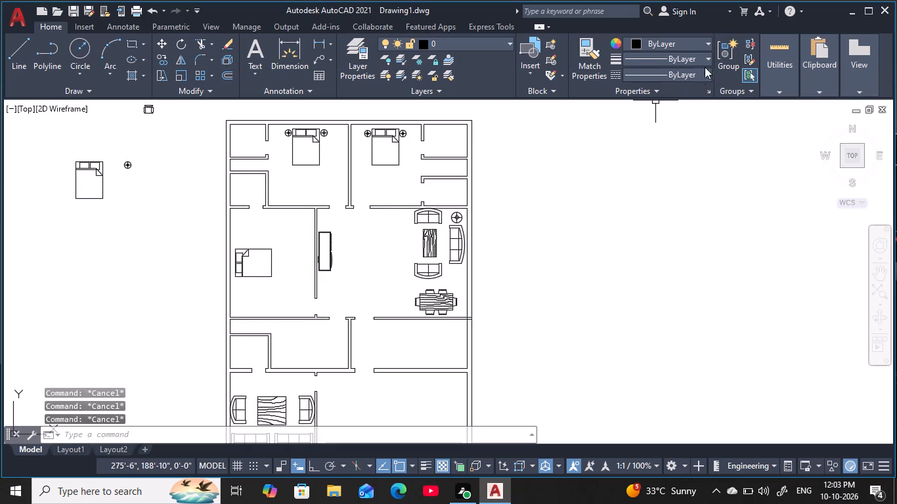
Load the HIDDEN linetype from acadiso.lin and make it the current linetype.
left_click(699, 72)
left_click(655, 140)
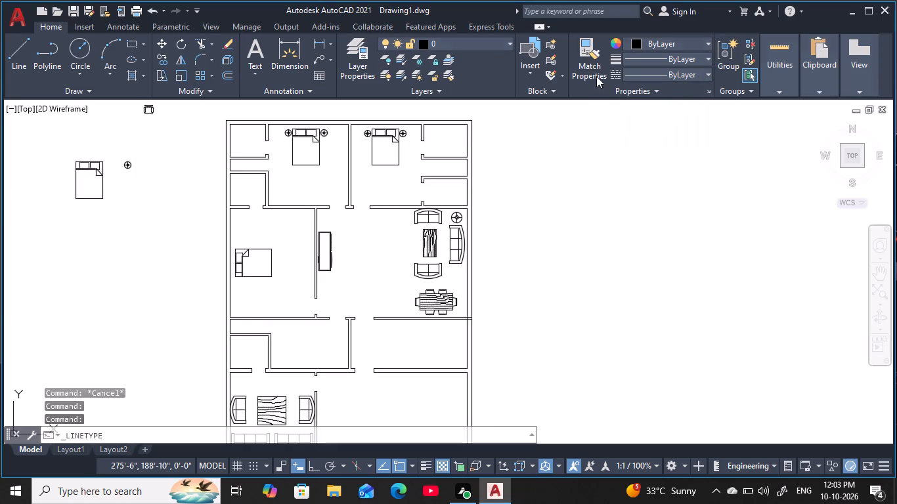
left_click(555, 136)
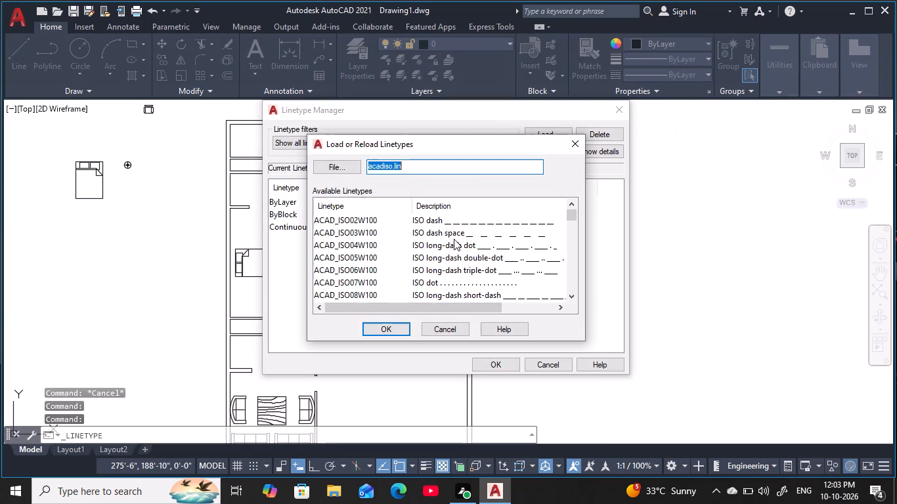
scroll(412, 287, "down", 6)
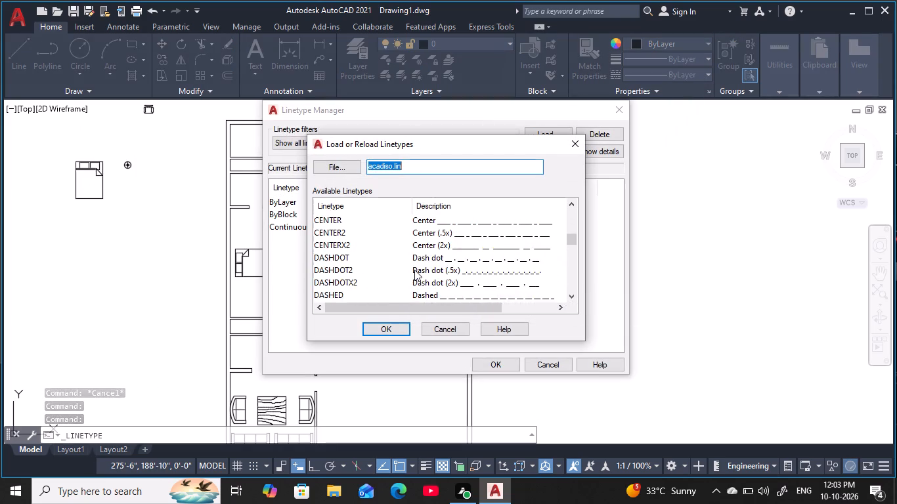
scroll(411, 270, "down", 7)
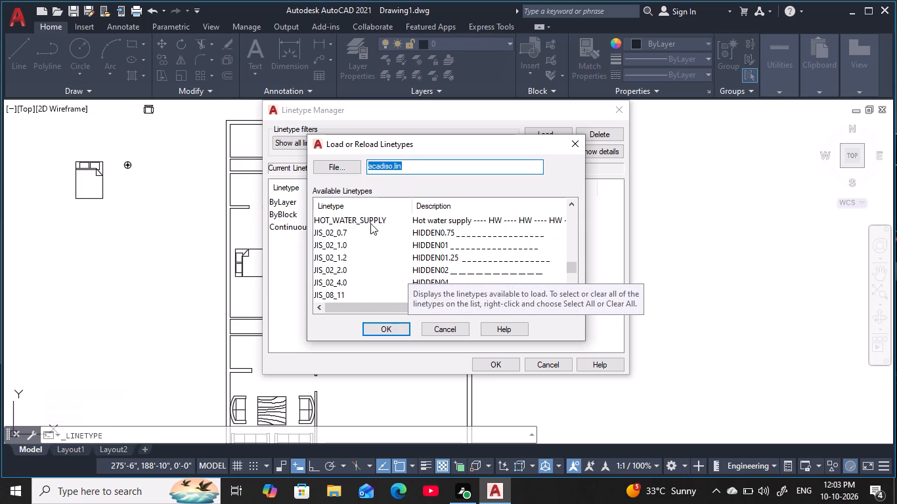
scroll(370, 223, "up", 1)
left_click(370, 219)
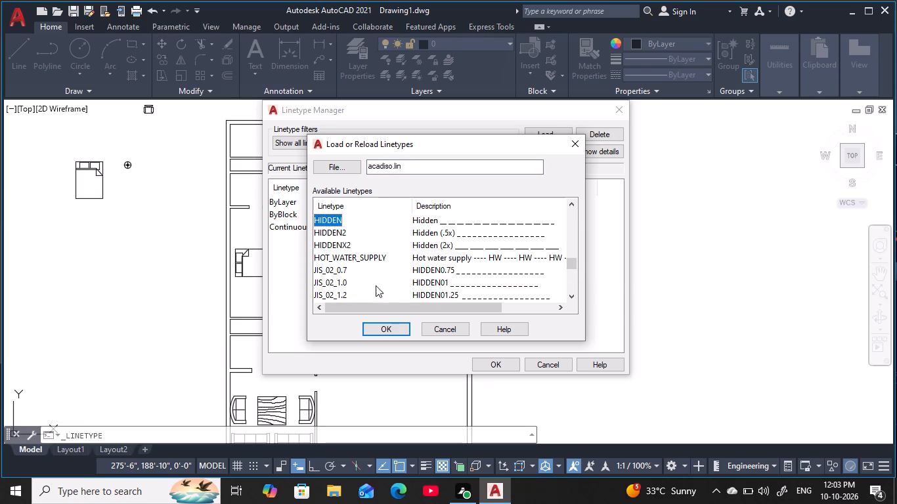
left_click(374, 325)
left_click(427, 241)
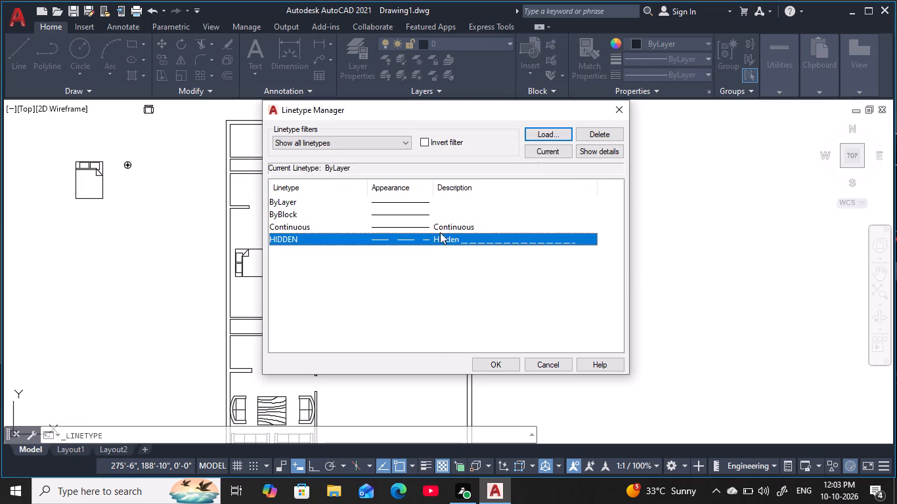
left_click(544, 152)
left_click(498, 361)
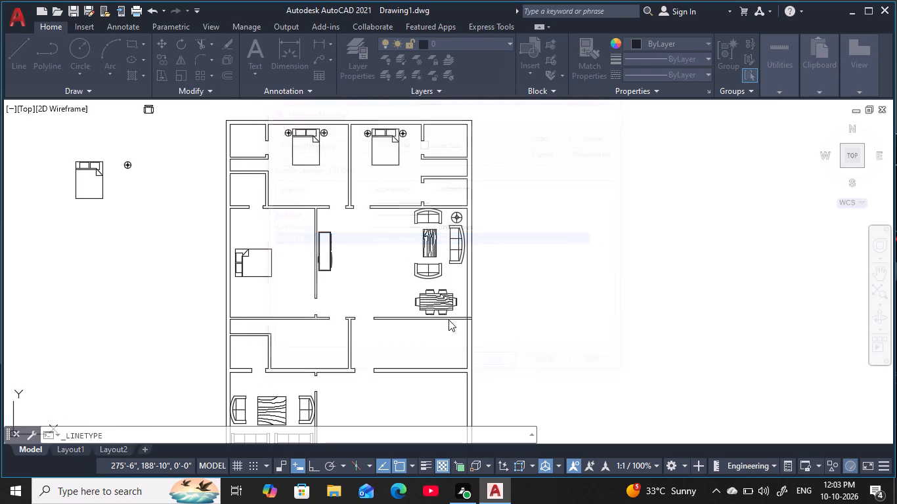
Set the current object colour to the light red 242,113,114.
middle_click_drag(359, 284, 382, 313)
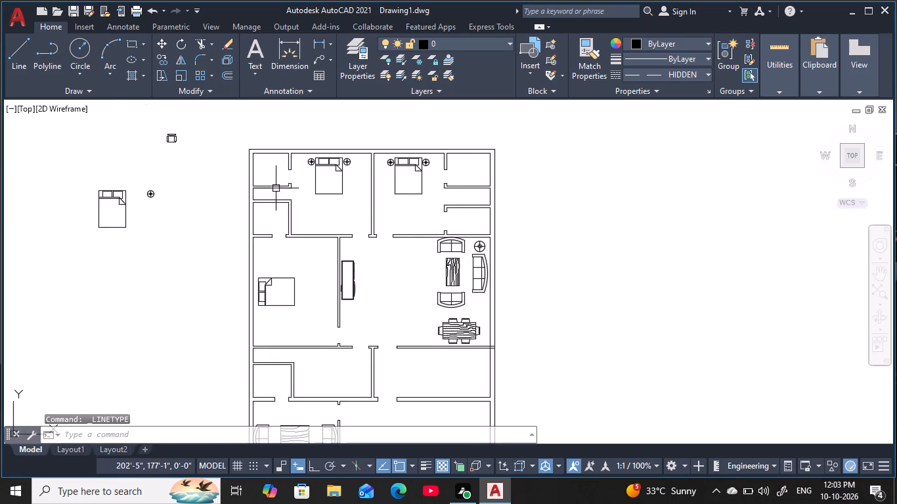
scroll(276, 188, "up", 3)
middle_click(288, 199)
key("Escape")
key("Escape")
key("Escape")
key("Escape")
key("Escape")
key("Escape")
key("Escape")
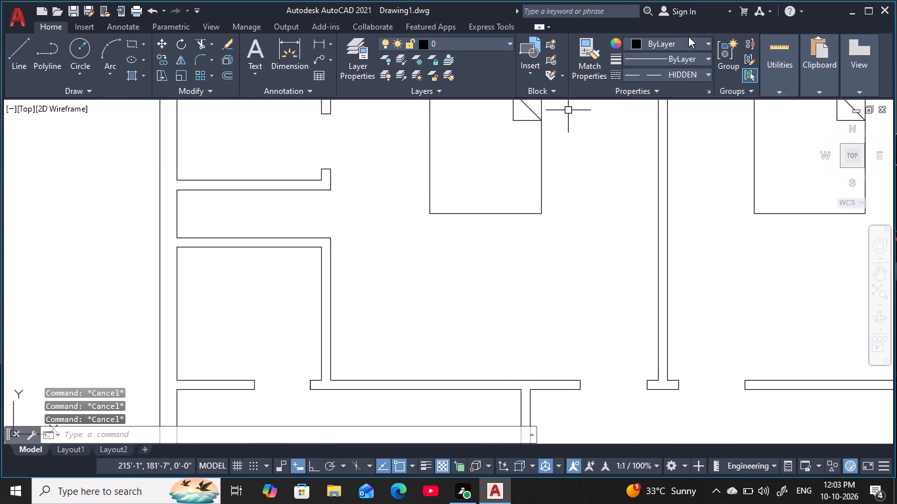
left_click(688, 36)
left_click(680, 45)
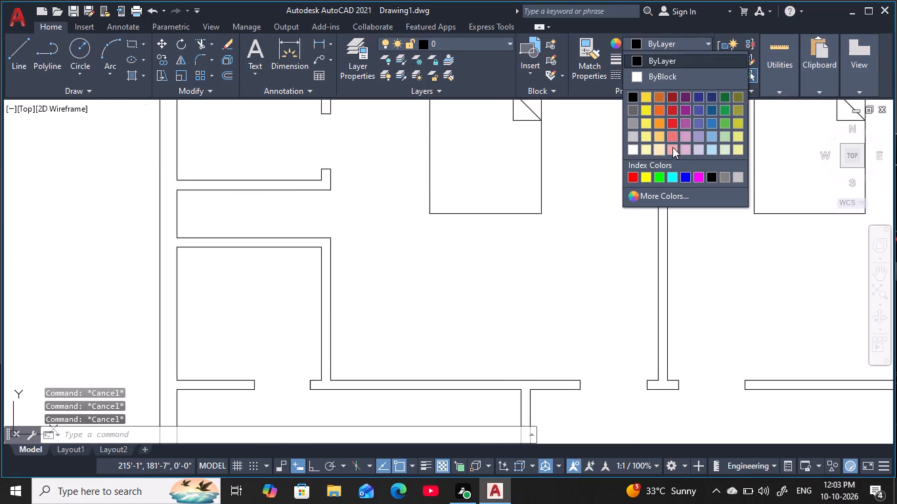
left_click(676, 138)
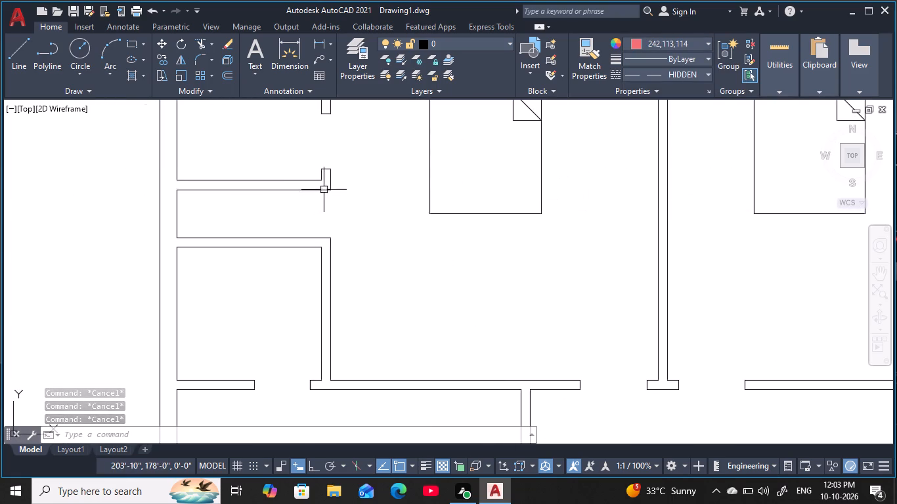
Draw a dashed line about 2'-1" long across the upper-left bedroom's narrow niche opening, along the bedroom-side wall face.
scroll(324, 190, "up", 2)
key("Escape")
key("Escape")
key("l")
key("space")
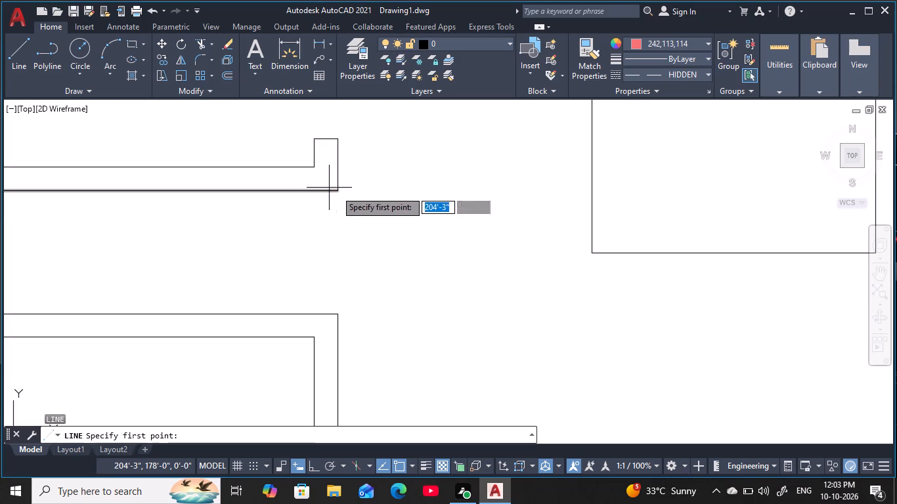
left_click(336, 192)
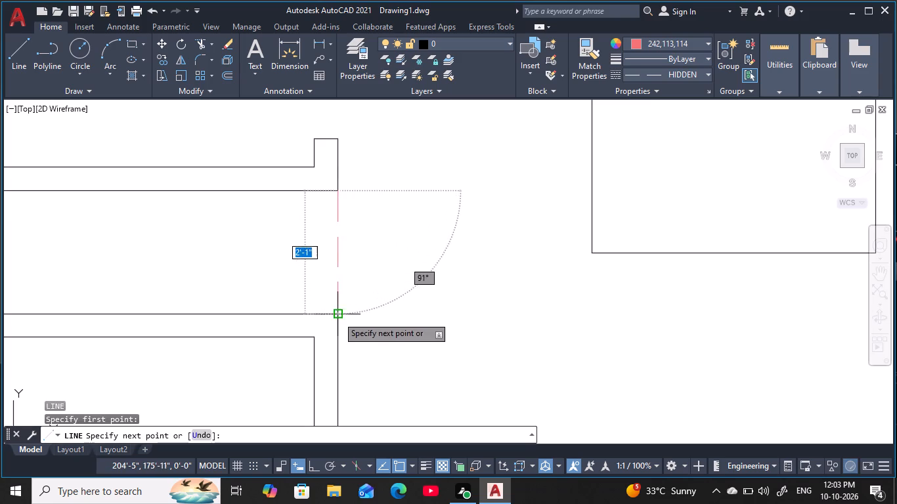
left_click(339, 321)
key("Escape")
key("Escape")
key("Escape")
key("Escape")
With Ortho on, draw a second dashed line across the same niche opening, along the niche-side wall face.
key("space")
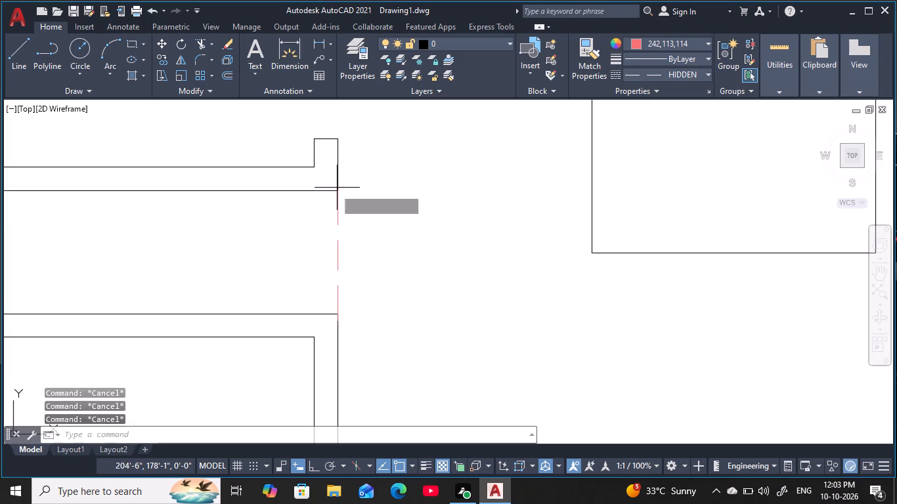
left_click(313, 317)
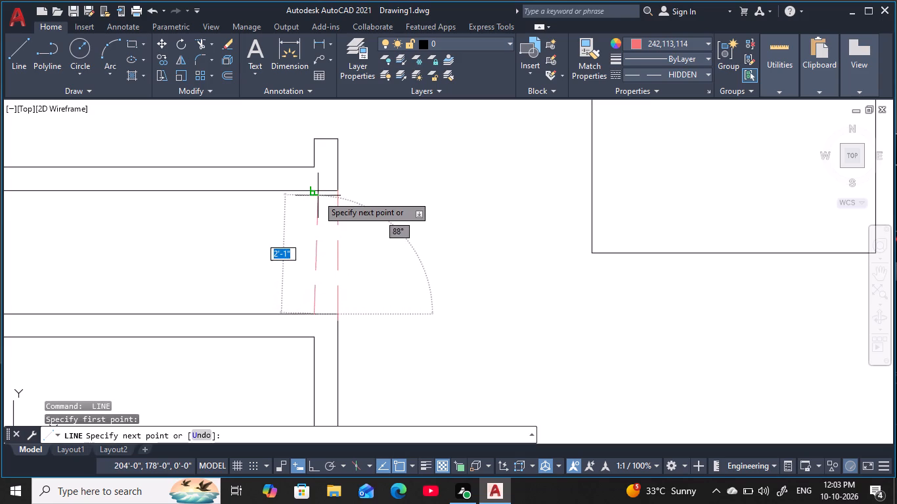
key("F8")
left_click(311, 191)
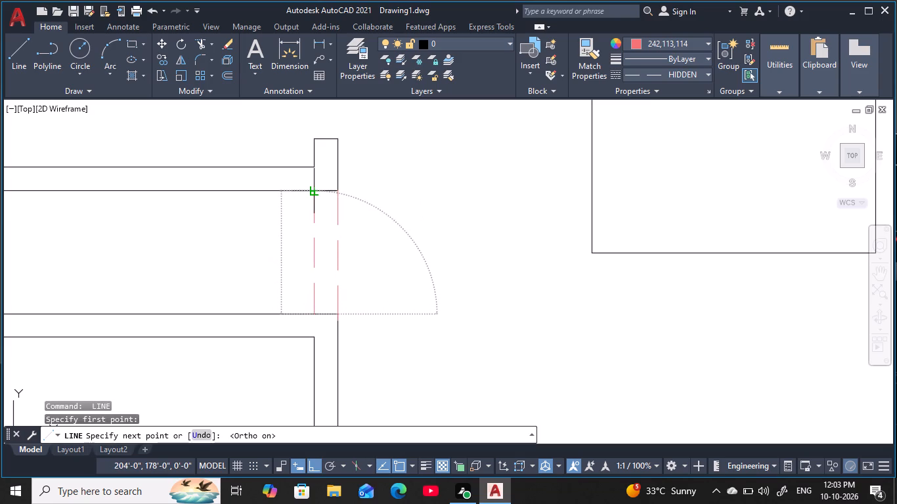
key("Escape")
key("Escape")
key("Escape")
Draw a dashed line about 2'-7" long across the narrow niche below the left middle bedroom, continuing the lower wall's outer right face.
scroll(424, 265, "down", 2)
middle_click_drag(416, 262, 340, 248)
scroll(341, 249, "down", 1)
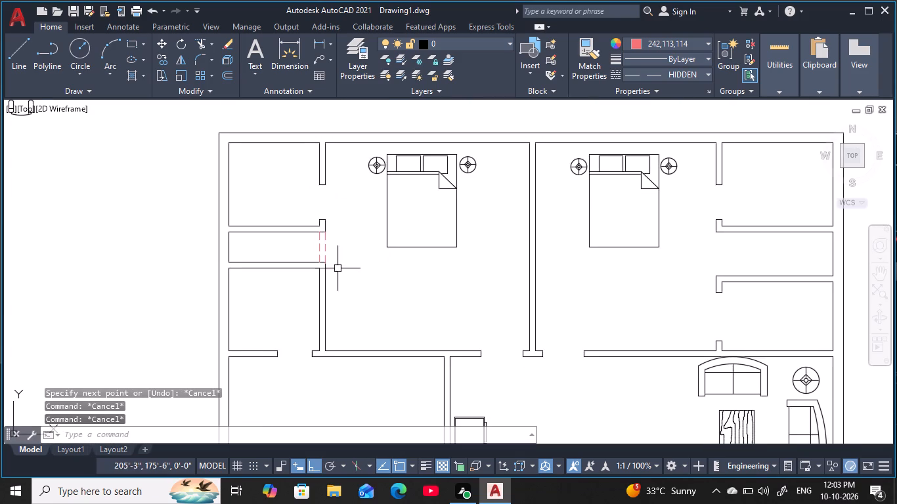
middle_click_drag(338, 269, 354, 225)
middle_click_drag(374, 275, 376, 121)
scroll(376, 121, "down", 1)
scroll(358, 262, "down", 1)
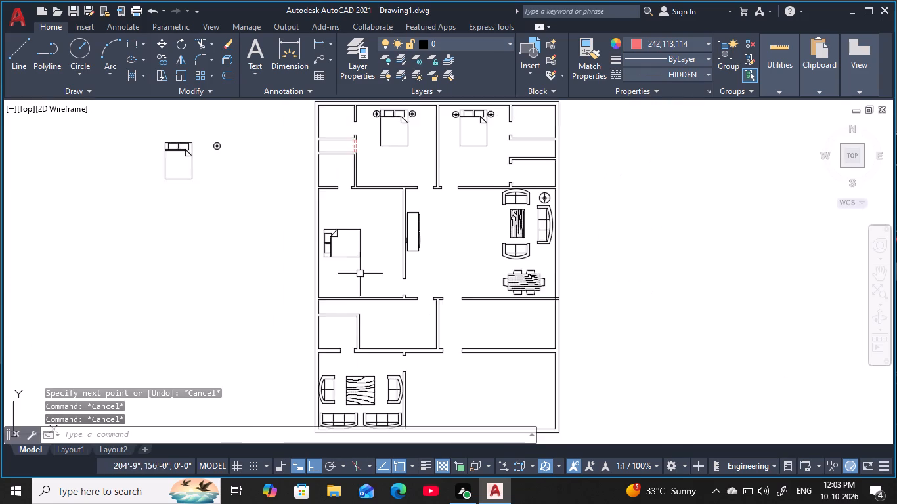
middle_click_drag(362, 276, 358, 222)
scroll(350, 242, "up", 3)
middle_click_drag(351, 257, 343, 226)
scroll(347, 251, "up", 2)
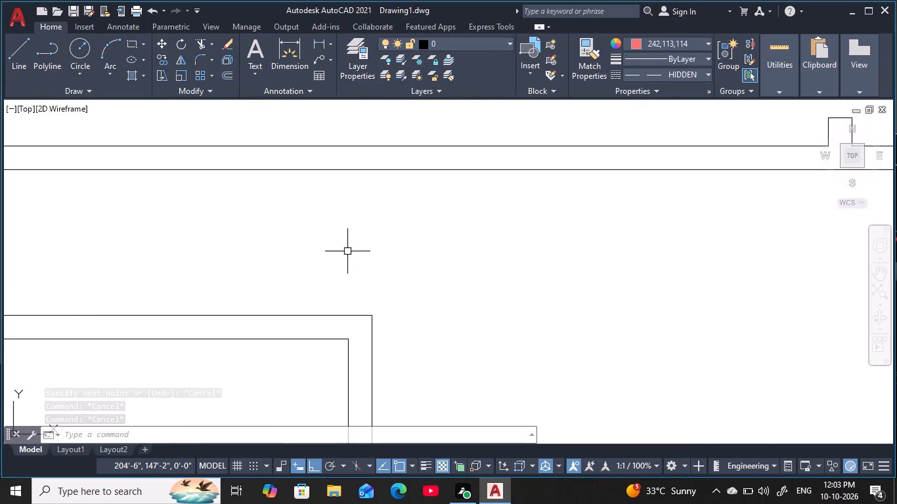
middle_click(347, 251)
key("Escape")
key("Escape")
key("Escape")
key("Escape")
key("l")
key("space")
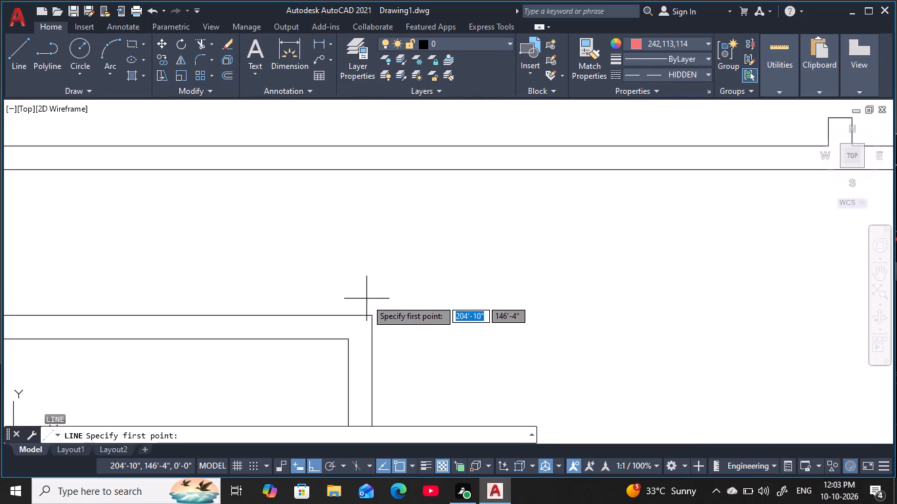
left_click(373, 314)
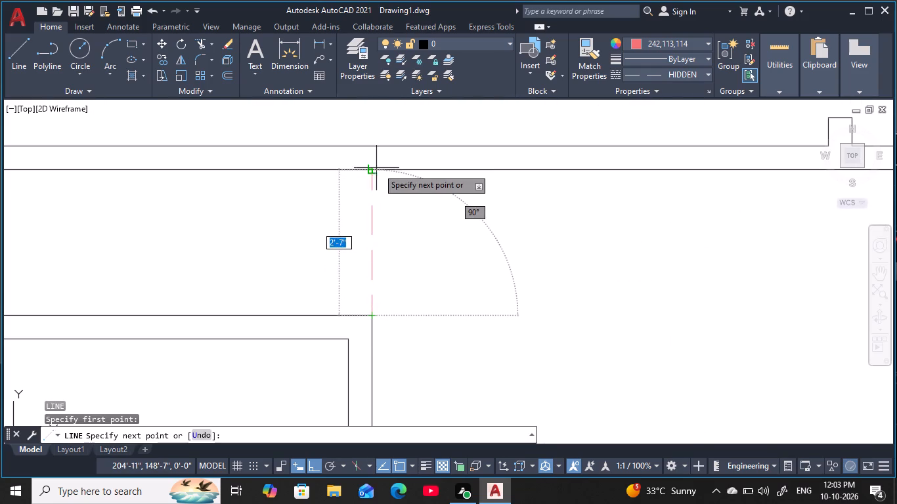
left_click(371, 169)
key("Escape")
key("Escape")
key("Escape")
key("Escape")
key("Escape")
key("Escape")
key("Escape")
key("Escape")
key("Escape")
key("Escape")
key("Escape")
key("Escape")
key("Escape")
Draw a parallel dashed line about 2'-7" long across that lower niche opening, in line with the wall's inner face.
key("space")
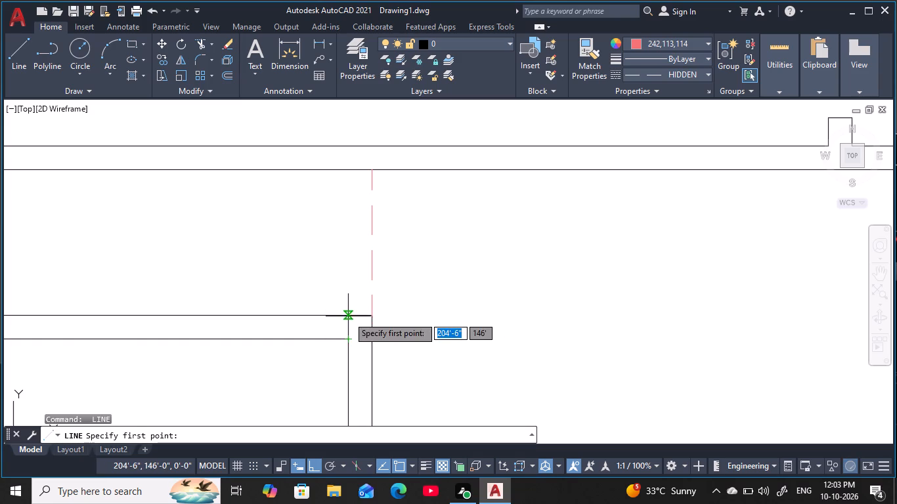
left_click(348, 316)
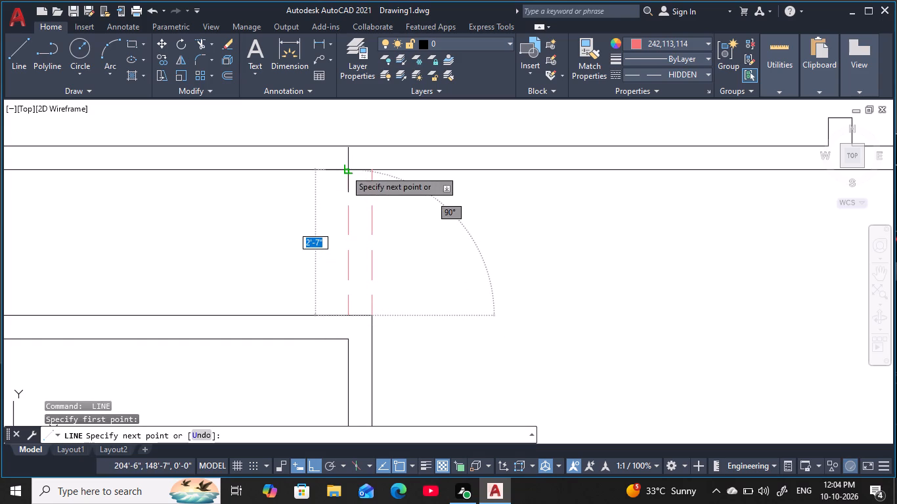
left_click(345, 170)
key("Escape")
key("Escape")
Draw a dashed line across the upper-right bedroom's middle niche opening, along the niche-side wall face.
scroll(470, 266, "down", 2)
middle_click_drag(475, 269, 306, 205)
scroll(306, 205, "down", 2)
middle_click_drag(326, 216, 261, 255)
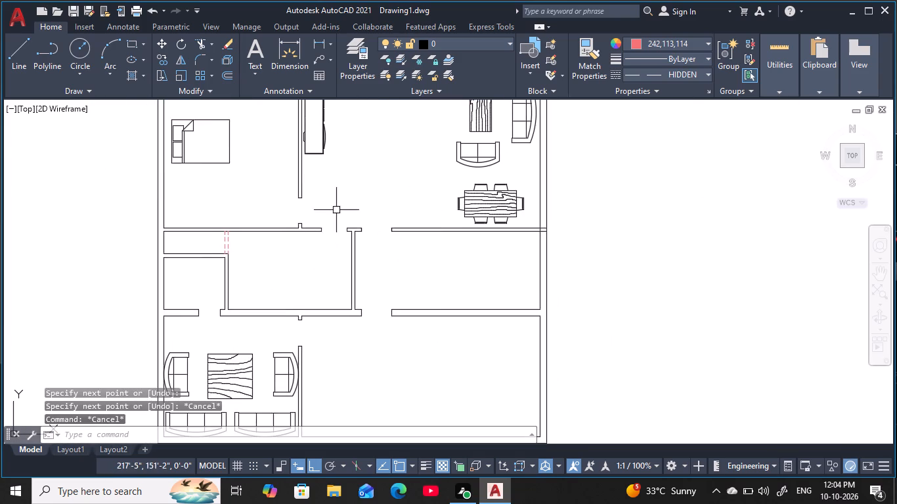
middle_click_drag(343, 192, 323, 310)
middle_click_drag(364, 222, 313, 318)
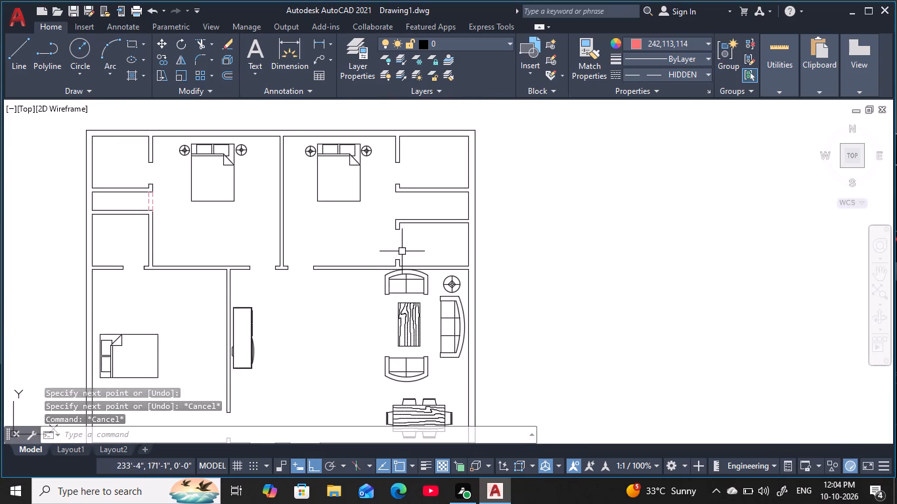
scroll(382, 215, "up", 2)
middle_click_drag(358, 220, 299, 249)
key("space")
scroll(371, 204, "up", 1)
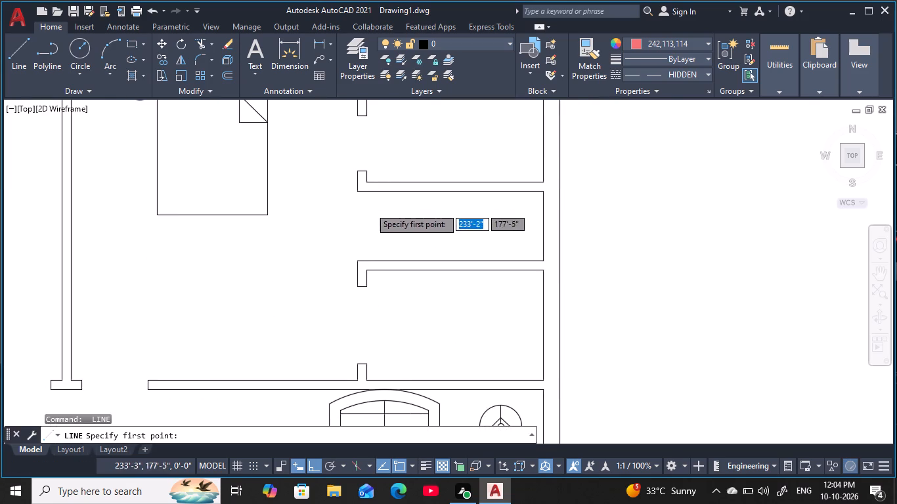
scroll(370, 207, "up", 2)
scroll(386, 353, "down", 2)
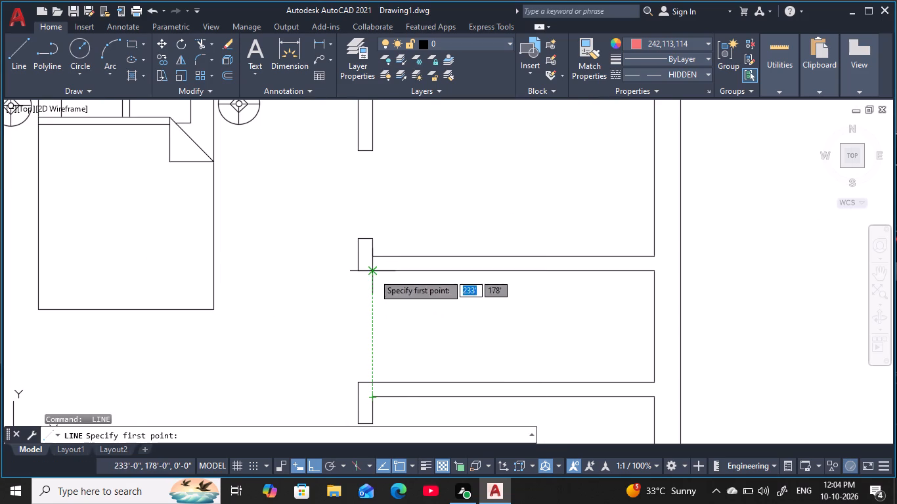
left_click(374, 274)
left_click(374, 384)
key("Escape")
key("Escape")
key("Escape")
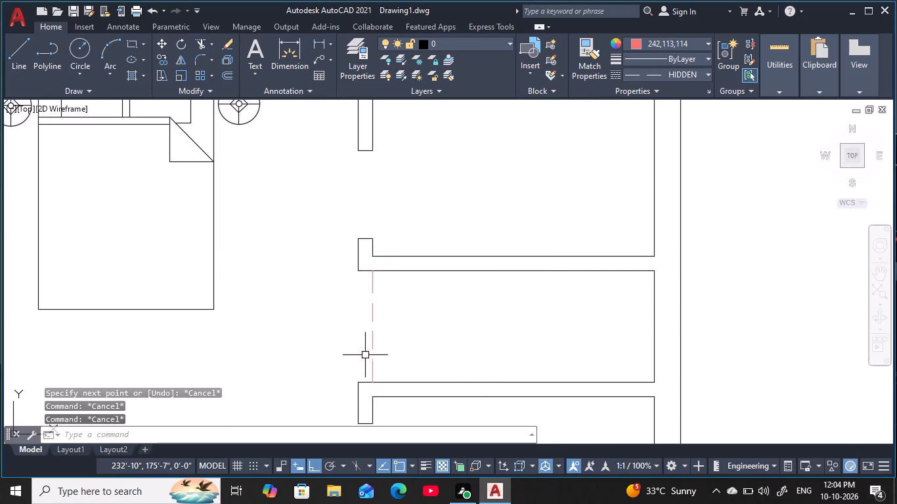
key("Escape")
key("Escape")
key("Escape")
Draw a second dashed line across the upper-right bedroom's niche opening, along the bedroom-side wall face.
key("space")
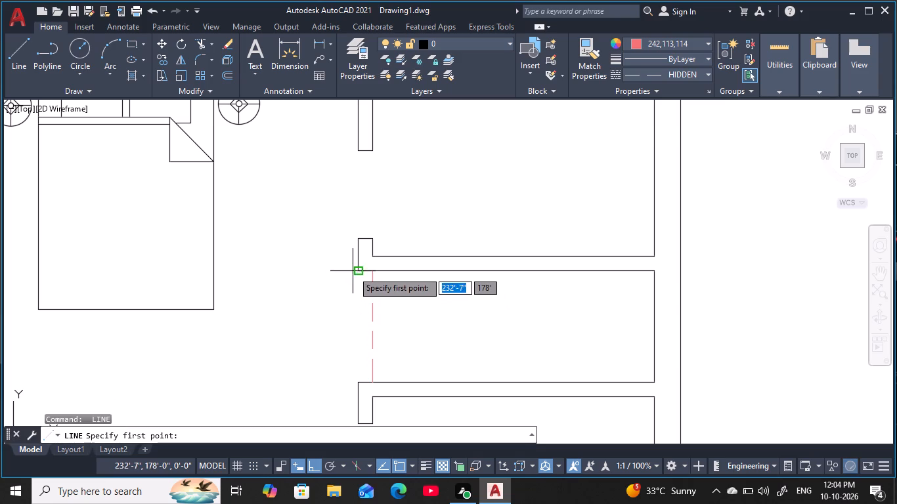
left_click(358, 271)
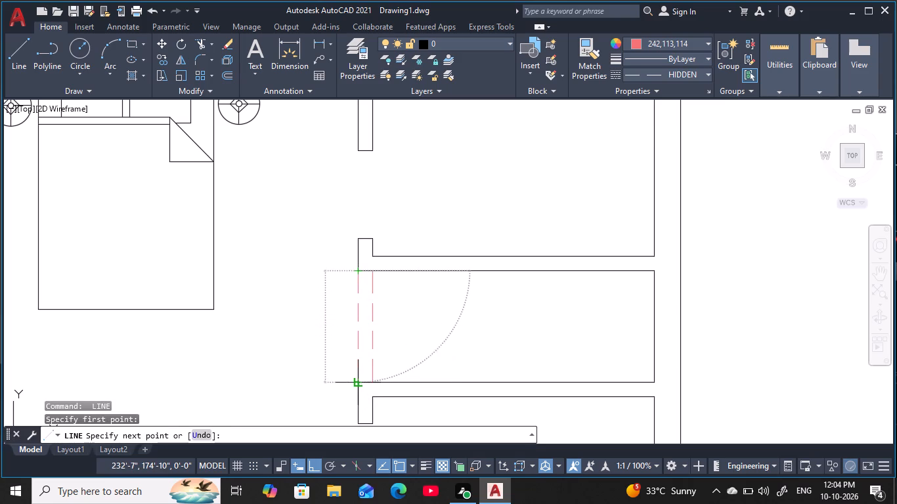
left_click(359, 382)
key("Escape")
key("Escape")
Draw a dashed line between the wall stubs of the opening below the upper-right niche, along their right faces.
scroll(416, 354, "down", 2)
middle_click_drag(413, 345, 415, 227)
scroll(399, 275, "up", 3)
middle_click_drag(399, 275, 384, 231)
key("Escape")
key("Escape")
key("space")
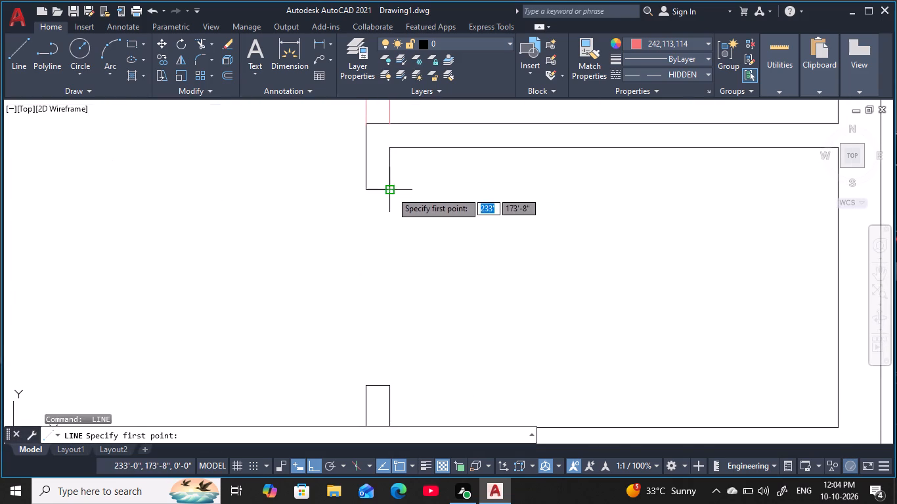
left_click(391, 192)
left_click(388, 386)
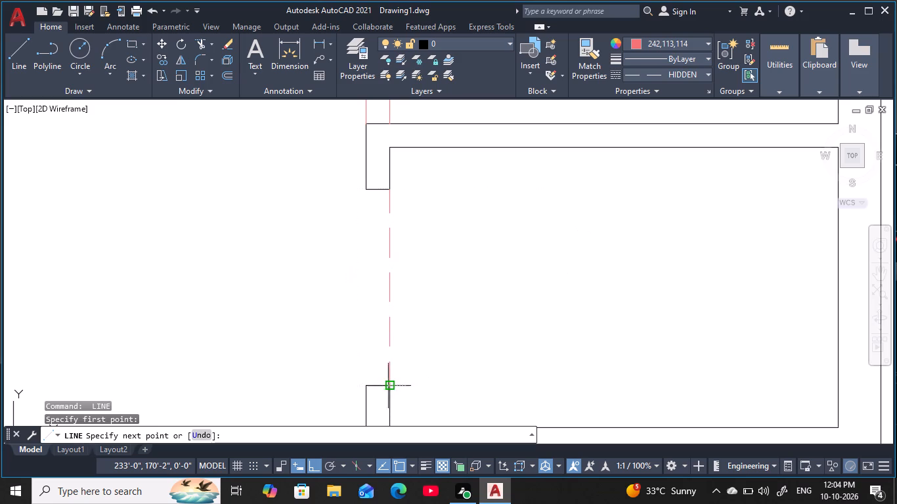
key("Escape")
key("Escape")
key("Escape")
key("Escape")
Draw a second dashed line between the same wall stubs, along their left, bedroom-side faces.
key("space")
left_click(370, 191)
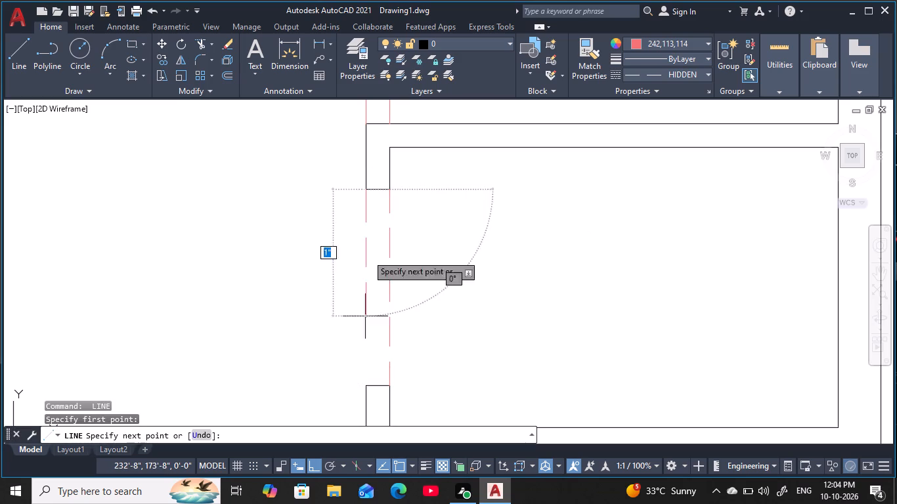
left_click(368, 387)
key("Escape")
key("Escape")
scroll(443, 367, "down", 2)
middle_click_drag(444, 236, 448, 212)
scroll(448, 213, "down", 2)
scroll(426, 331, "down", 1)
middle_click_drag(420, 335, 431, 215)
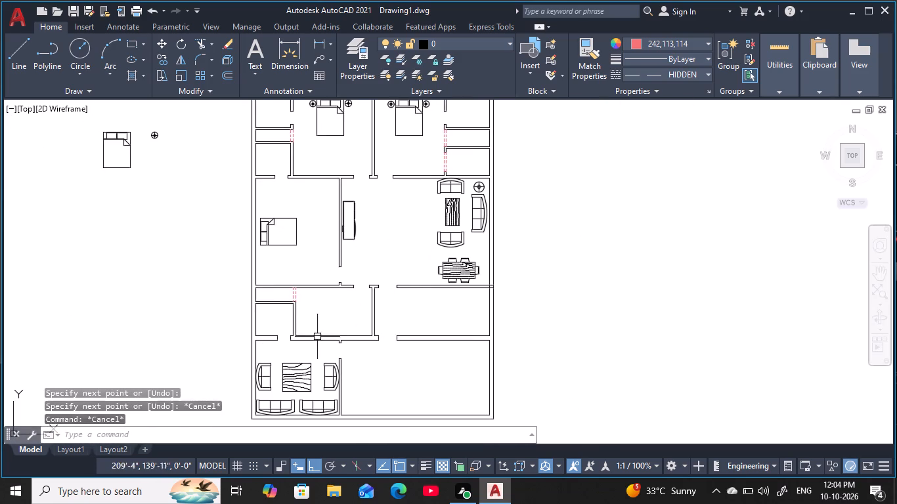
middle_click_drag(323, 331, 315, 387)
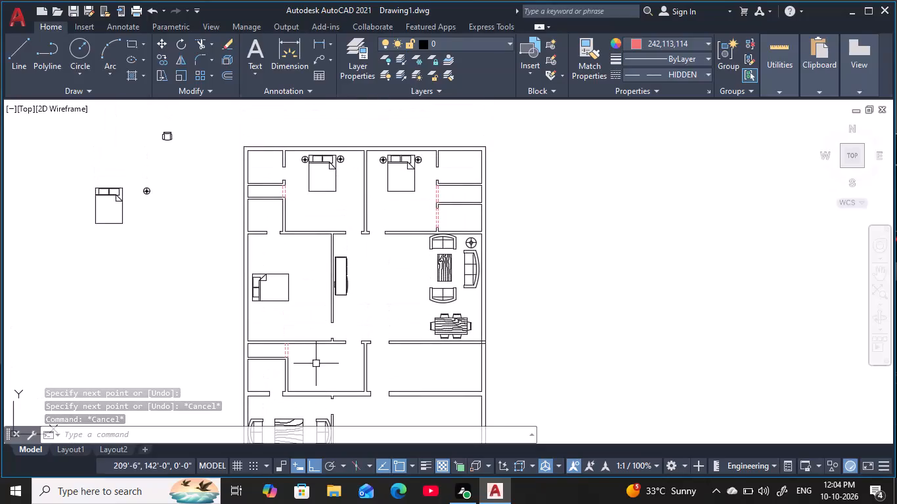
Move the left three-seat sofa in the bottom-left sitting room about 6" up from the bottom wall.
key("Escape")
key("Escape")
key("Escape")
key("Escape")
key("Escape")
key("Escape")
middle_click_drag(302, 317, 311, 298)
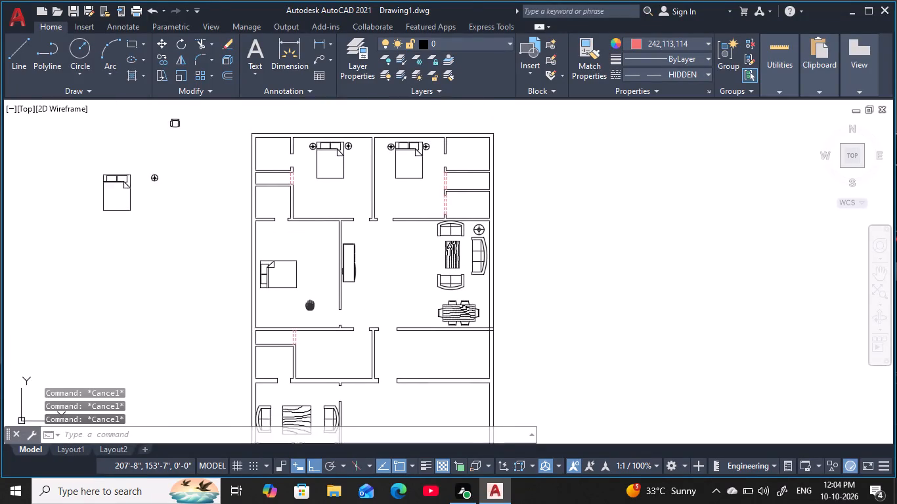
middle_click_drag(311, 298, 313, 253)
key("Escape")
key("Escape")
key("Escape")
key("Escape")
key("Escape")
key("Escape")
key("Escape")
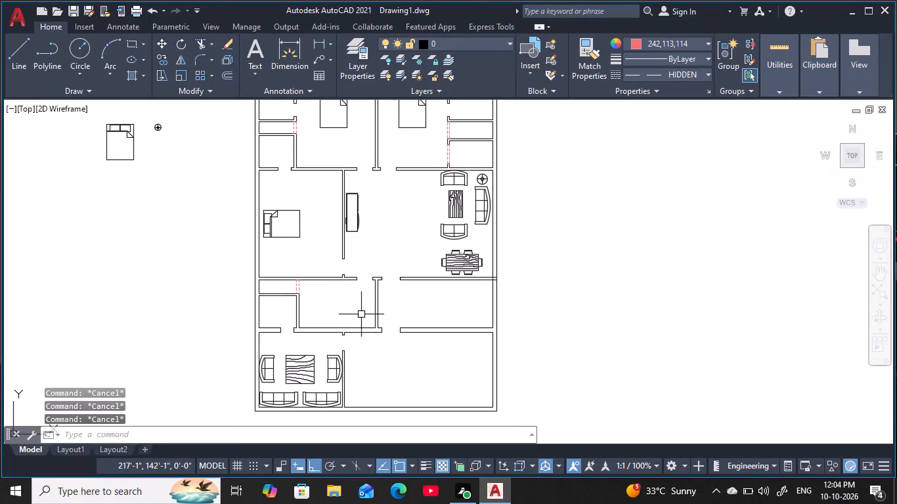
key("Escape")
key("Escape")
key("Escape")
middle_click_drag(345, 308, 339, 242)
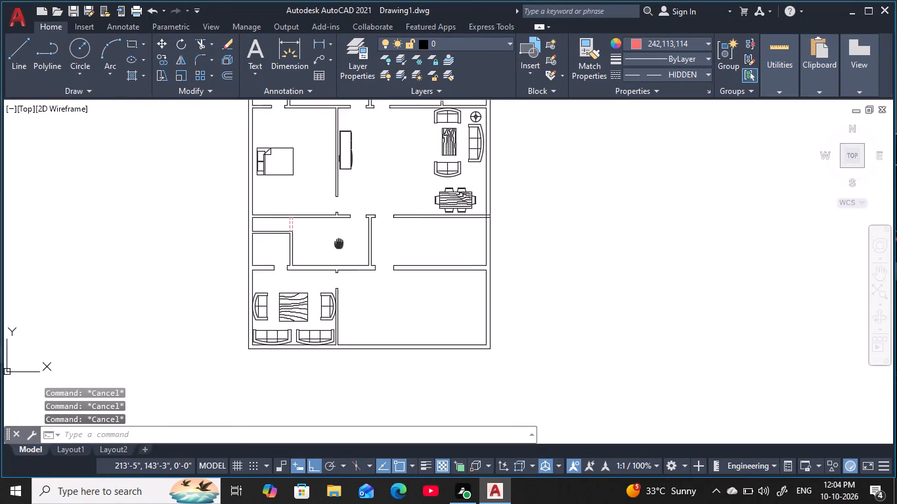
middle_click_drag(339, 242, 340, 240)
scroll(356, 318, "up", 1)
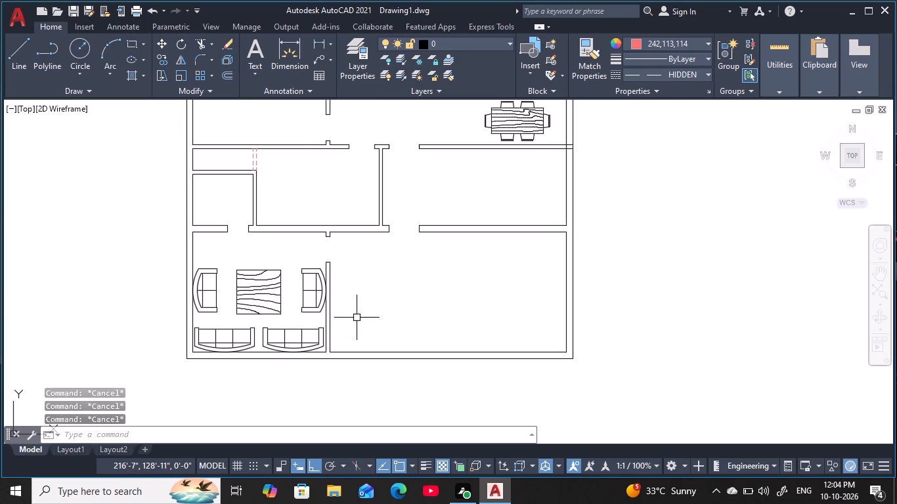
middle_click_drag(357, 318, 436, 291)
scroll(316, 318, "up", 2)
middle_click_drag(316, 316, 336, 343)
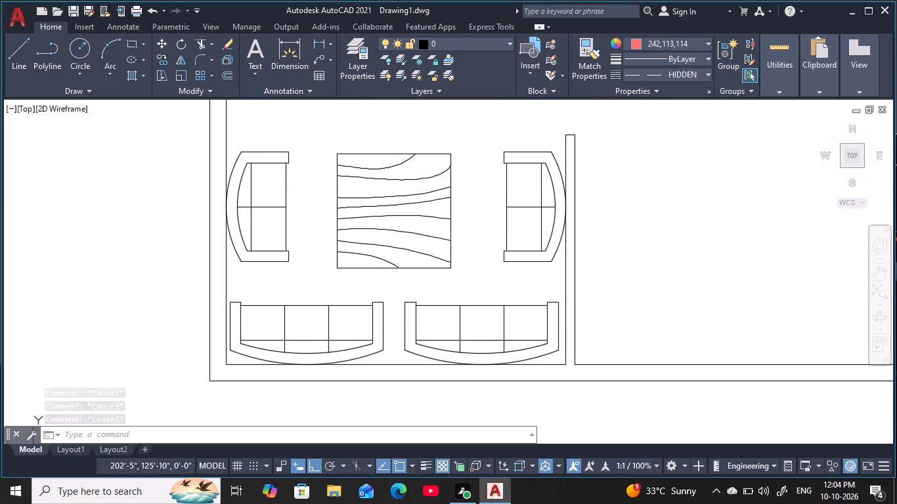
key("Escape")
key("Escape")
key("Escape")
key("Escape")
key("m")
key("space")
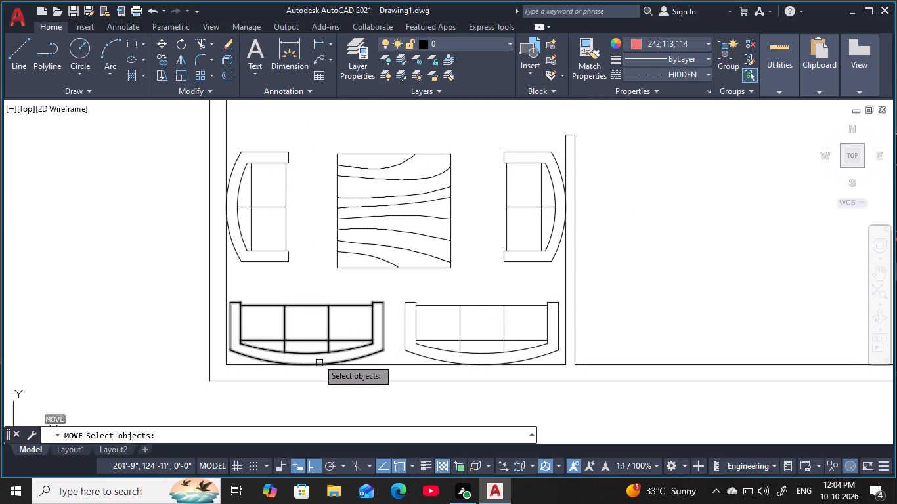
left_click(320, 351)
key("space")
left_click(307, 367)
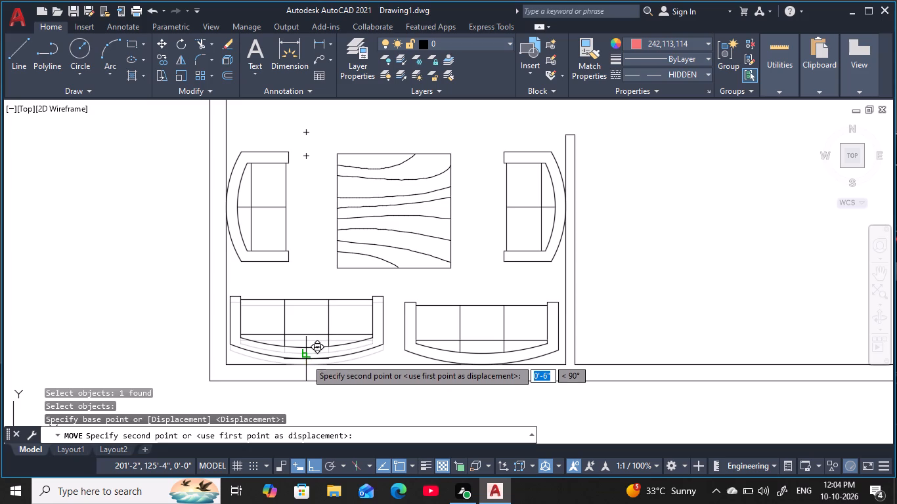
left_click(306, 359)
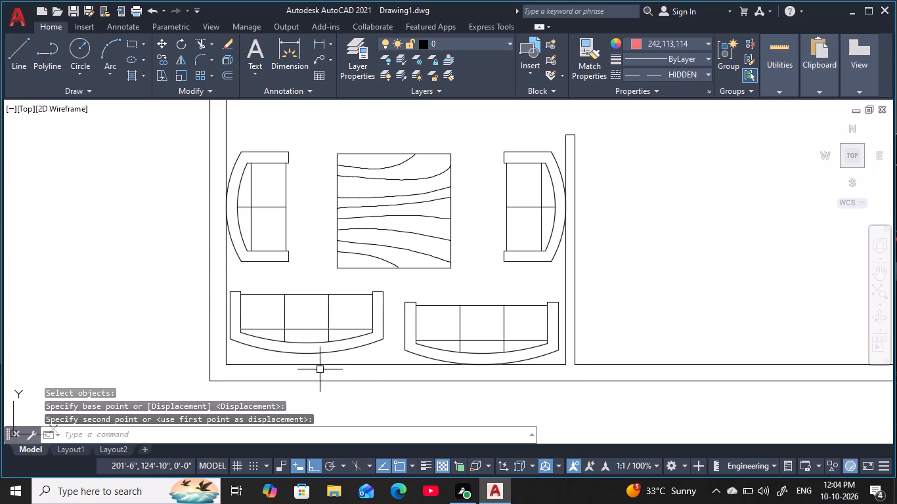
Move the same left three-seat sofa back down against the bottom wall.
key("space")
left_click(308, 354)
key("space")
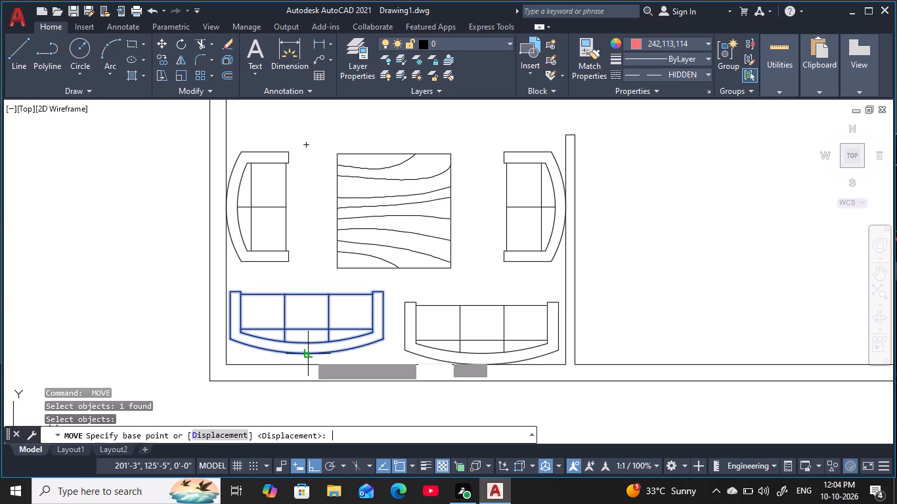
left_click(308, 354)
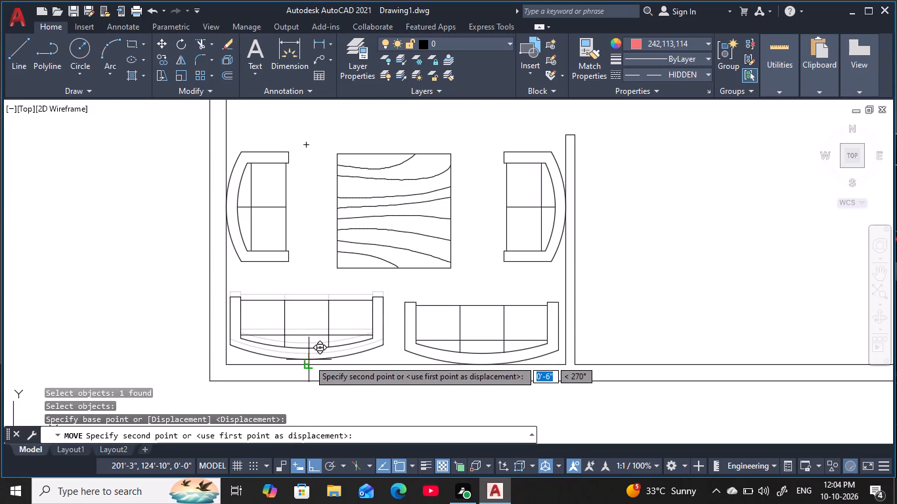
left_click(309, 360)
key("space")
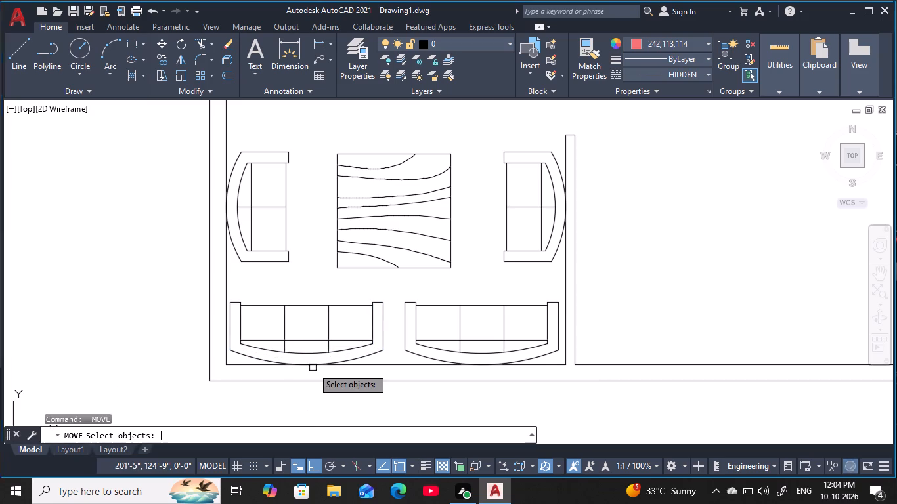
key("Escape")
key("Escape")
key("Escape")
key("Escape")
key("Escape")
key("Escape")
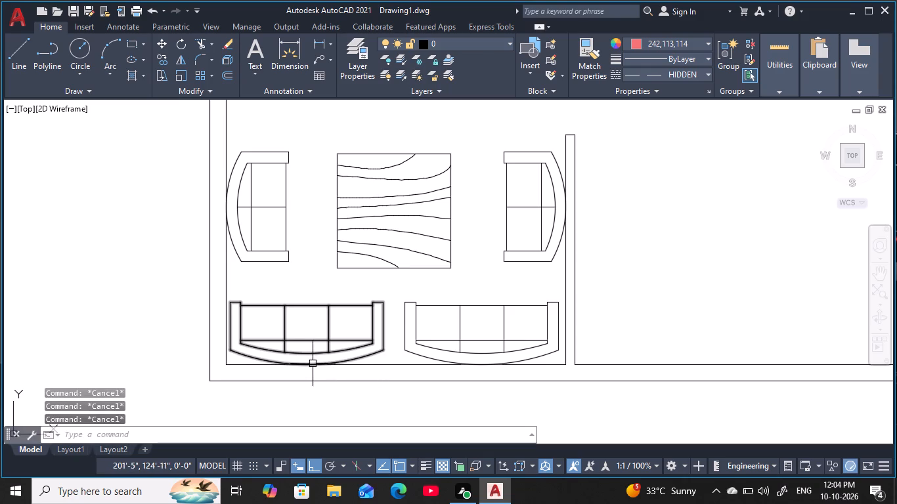
Move the left three-seat sofa up about 6" to leave a small gap from the bottom wall.
left_click(312, 356)
key("space")
left_click(305, 364)
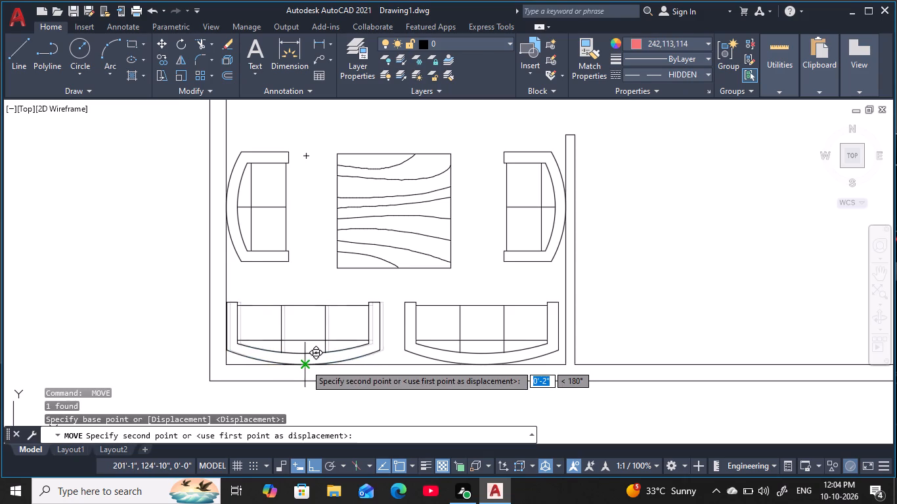
left_click(309, 358)
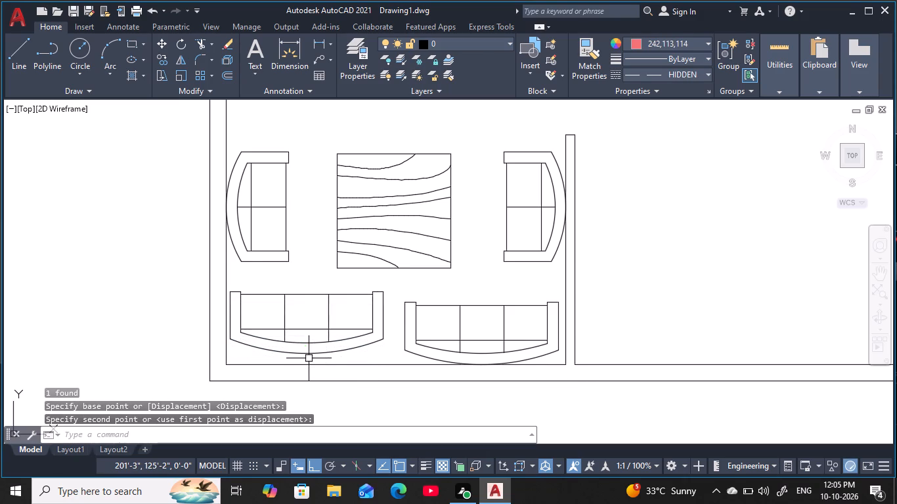
Move the right three-seat sofa straight up off the bottom wall, level with the neighbouring three-seat sofa.
key("space")
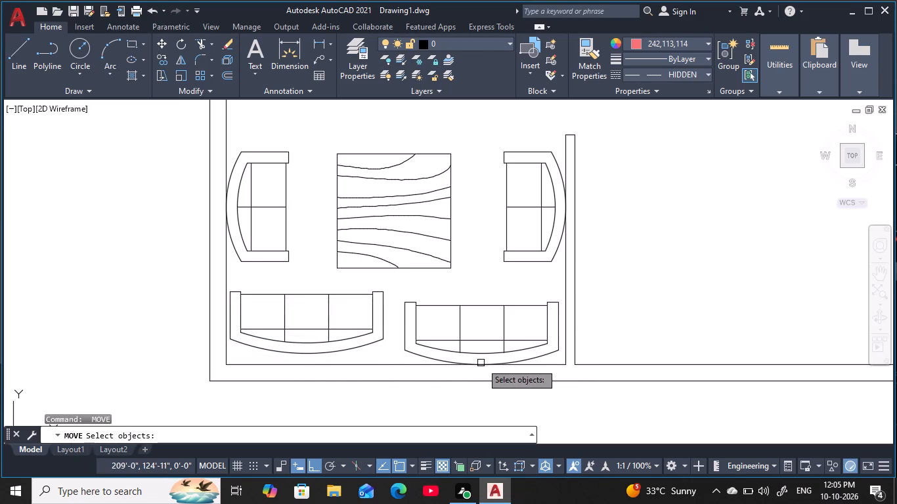
left_click(481, 363)
key("space")
left_click(482, 363)
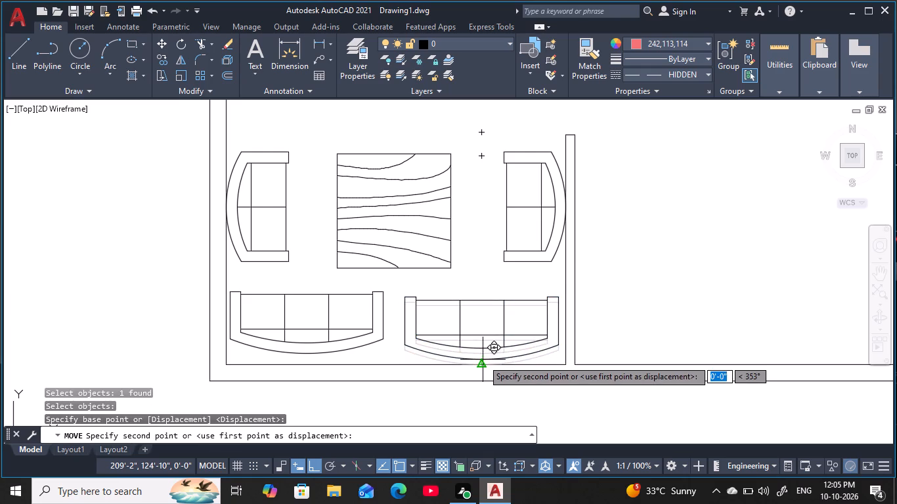
left_click(483, 355)
key("Escape")
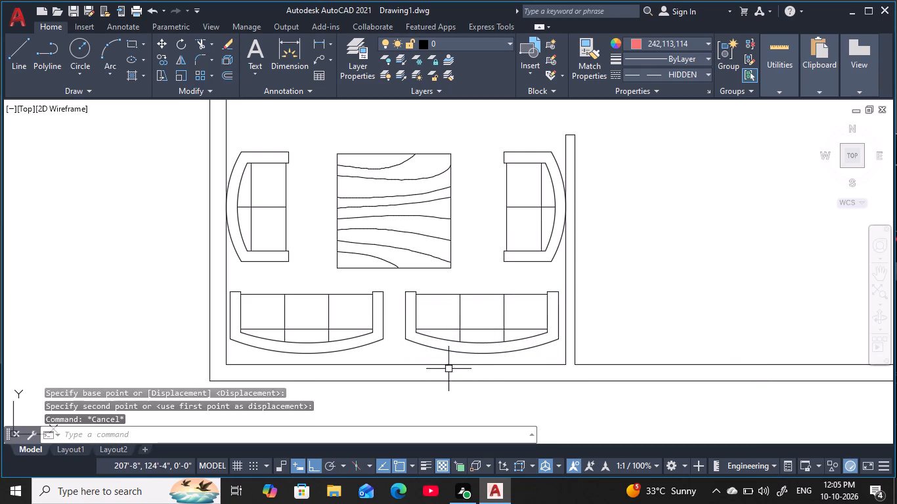
key("Escape")
key("Escape")
key("Escape")
key("Escape")
key("Escape")
key("Escape")
Move the left two-seat sofa slightly toward the table, leaving a small gap from the external wall.
key("space")
left_click(240, 207)
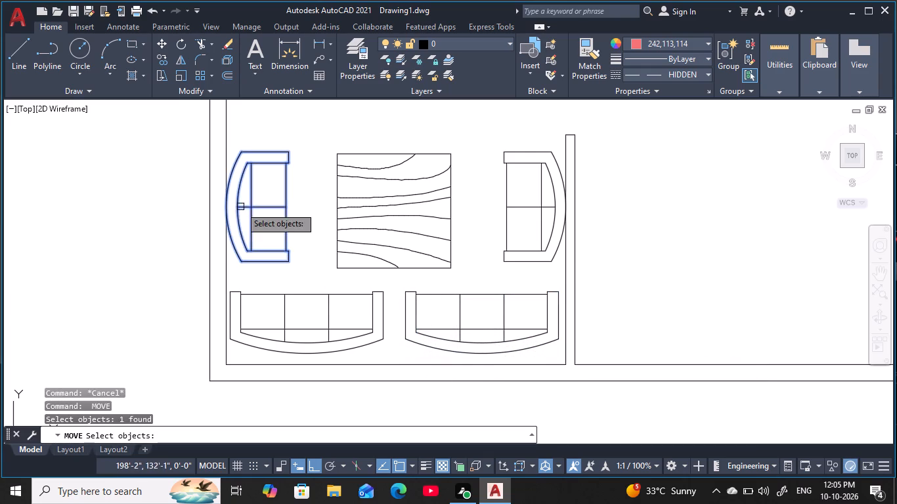
key("space")
left_click(225, 211)
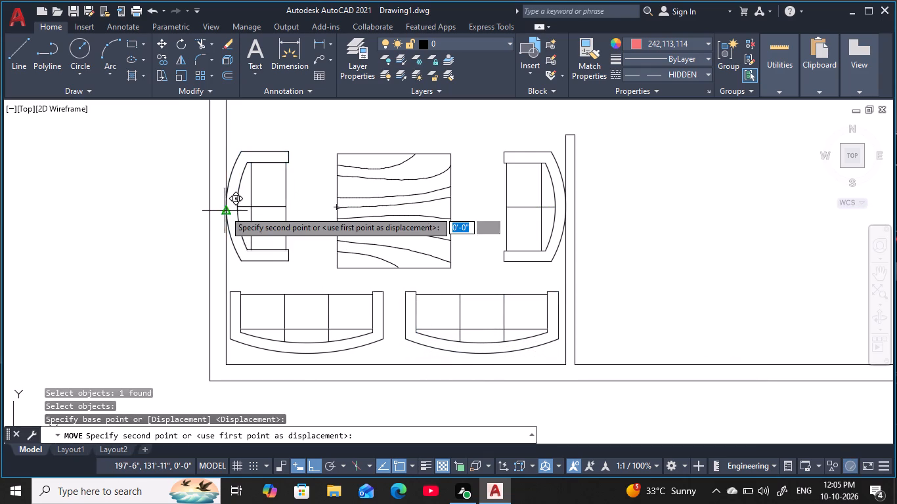
left_click(232, 211)
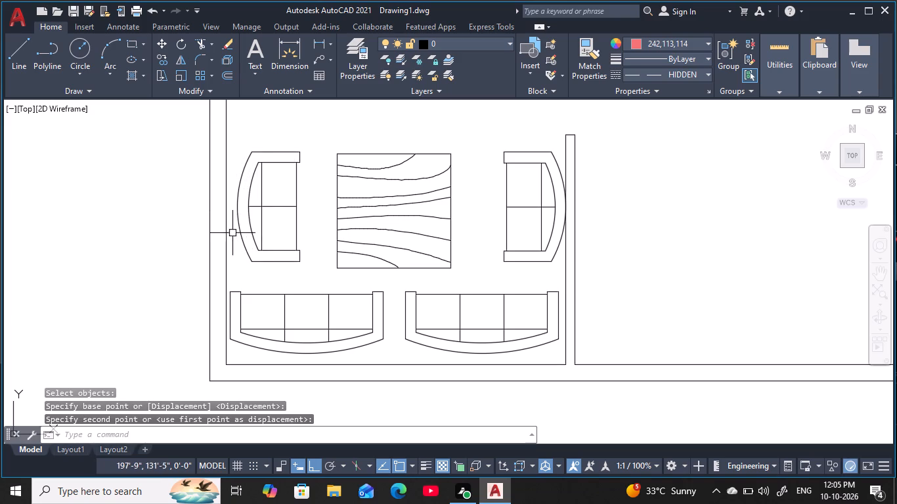
key("Escape")
key("Escape")
Move the right two-seat sofa slightly toward the table, leaving a small gap from the partition wall.
key("space")
left_click(551, 205)
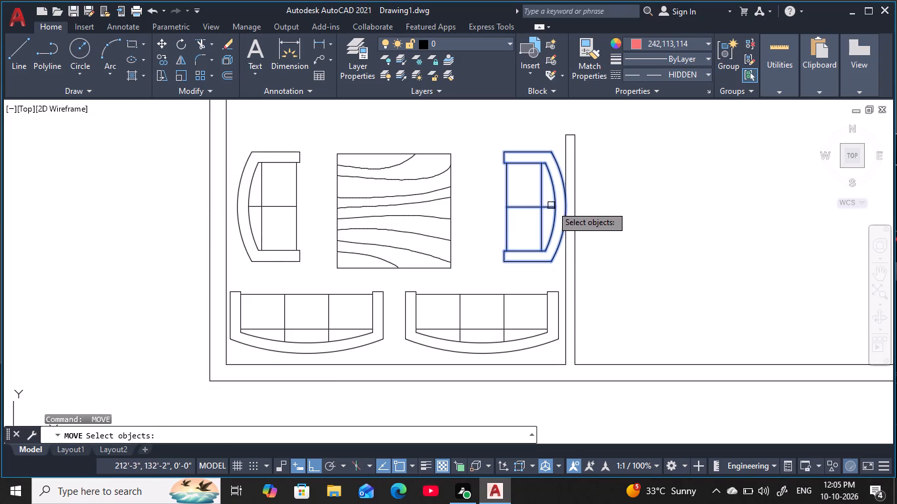
key("space")
left_click(569, 208)
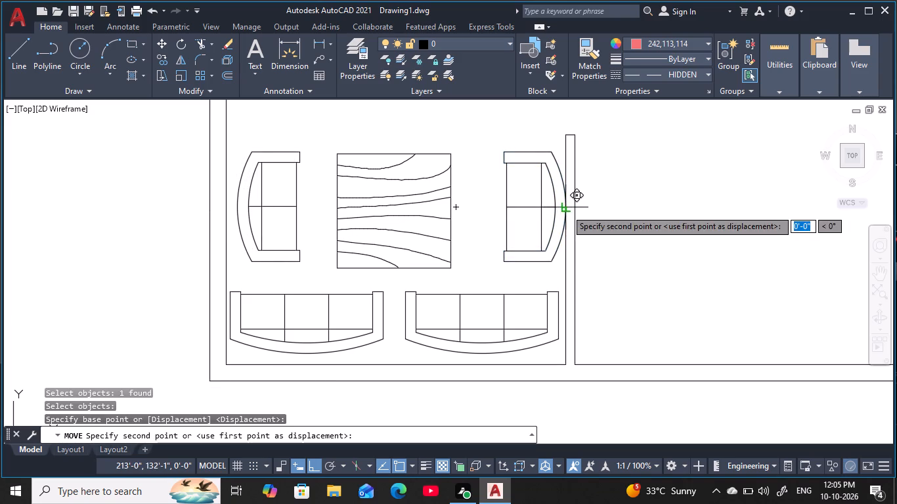
left_click(558, 210)
key("Escape")
scroll(454, 303, "down", 1)
middle_click_drag(455, 301, 454, 267)
key("Escape")
scroll(452, 264, "down", 2)
middle_click_drag(451, 264, 415, 278)
key("Escape")
key("Escape")
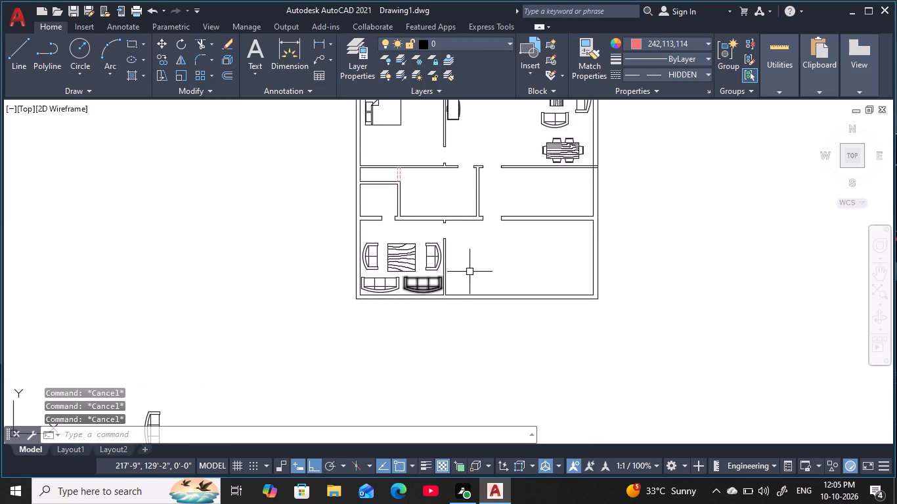
key("Escape")
key("Escape")
key("Escape")
key("Escape")
key("Escape")
key("Escape")
key("Escape")
key("Escape")
key("Escape")
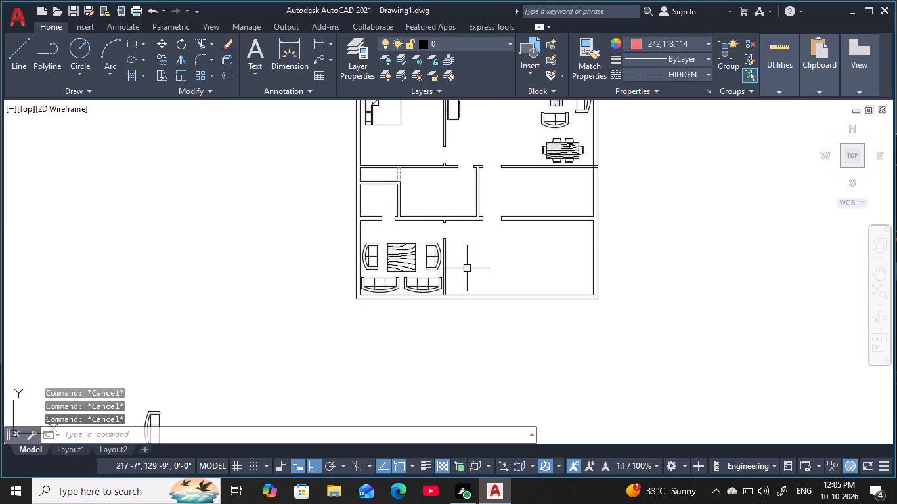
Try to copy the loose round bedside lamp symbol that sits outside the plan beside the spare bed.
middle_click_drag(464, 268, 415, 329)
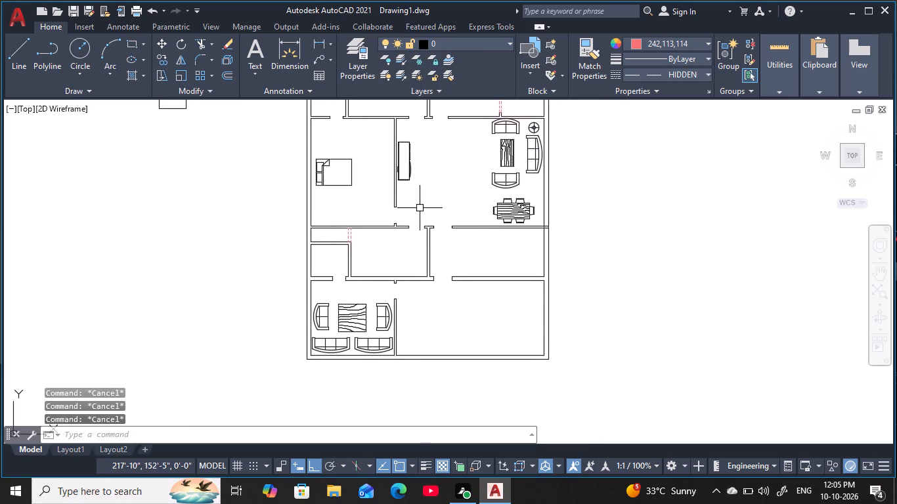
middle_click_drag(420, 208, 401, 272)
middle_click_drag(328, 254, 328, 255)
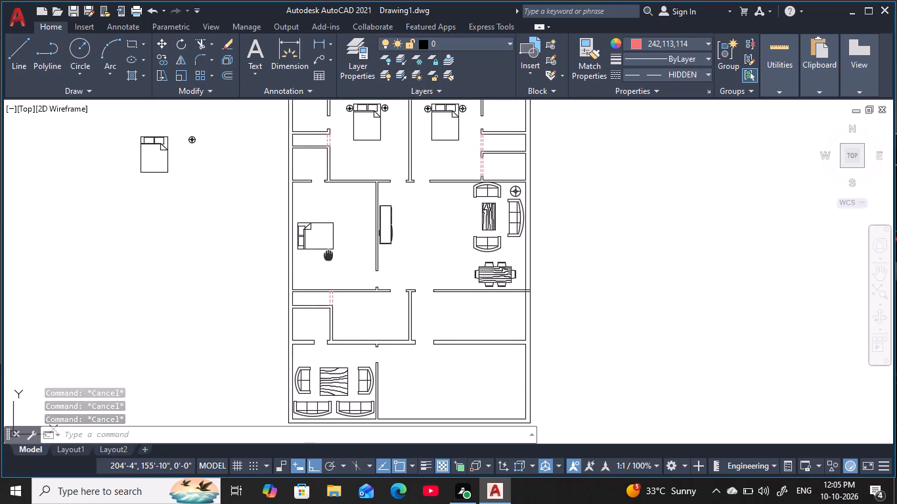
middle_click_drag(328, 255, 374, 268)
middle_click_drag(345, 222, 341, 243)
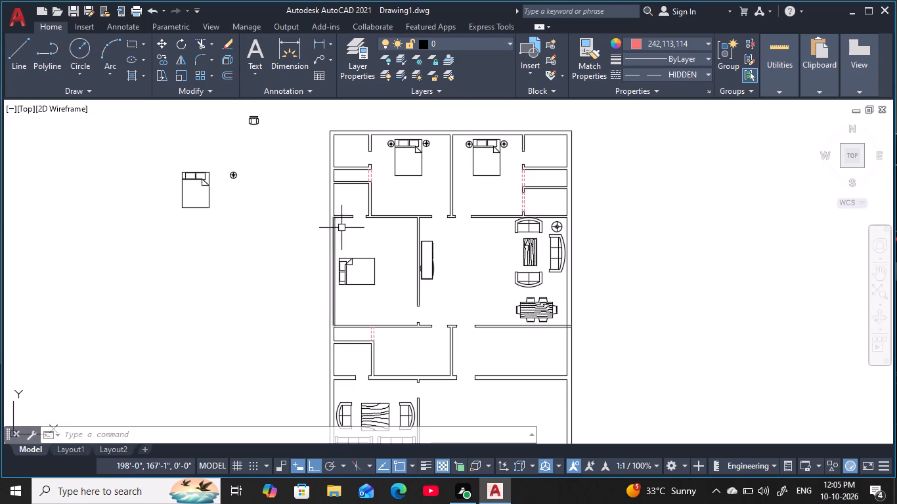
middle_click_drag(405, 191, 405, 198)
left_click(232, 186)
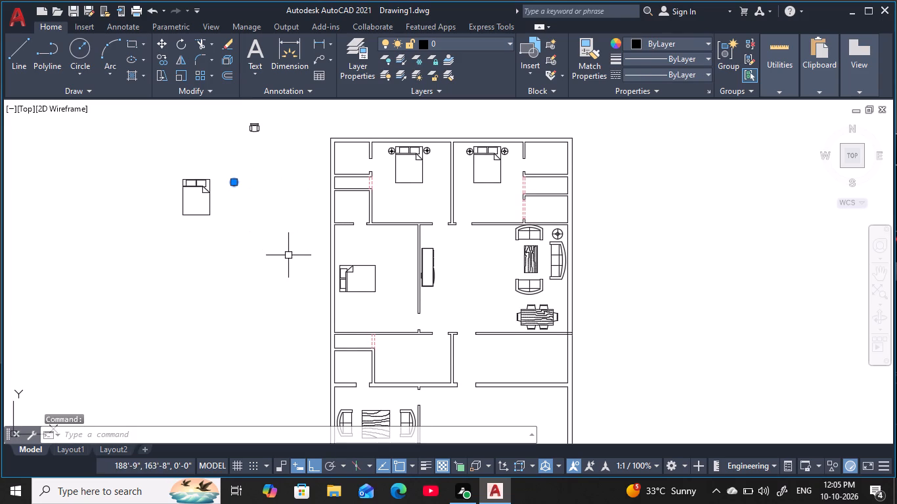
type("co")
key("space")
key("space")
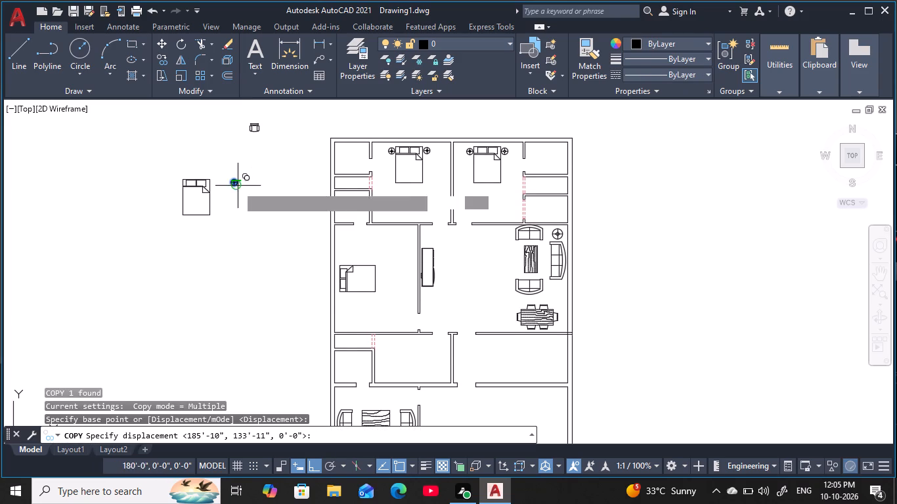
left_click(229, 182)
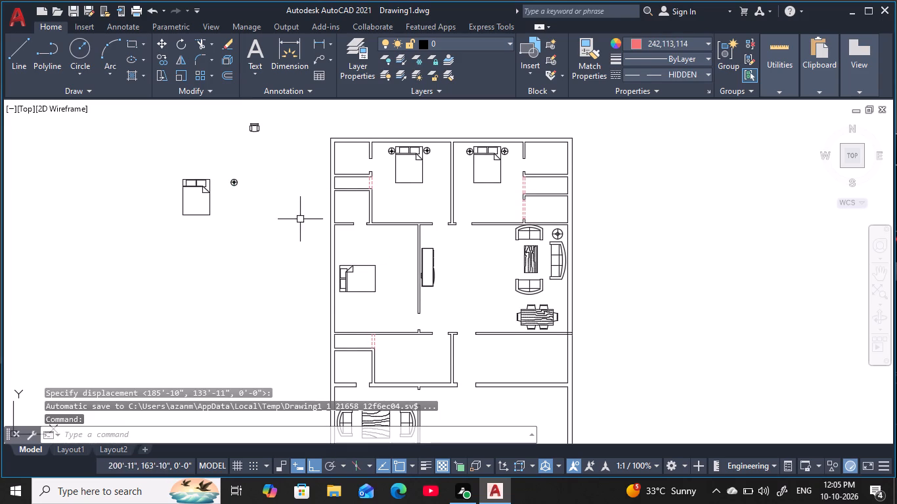
Copy the loose round lamp symbol, with ortho off, to just above the head end of the middle-left bedroom's bed.
left_click(237, 183)
key("space")
left_click(233, 182)
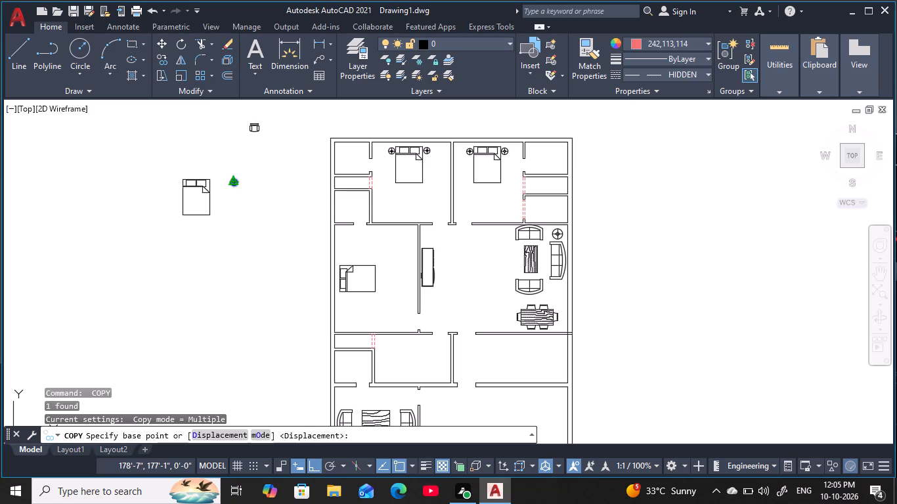
key("F8")
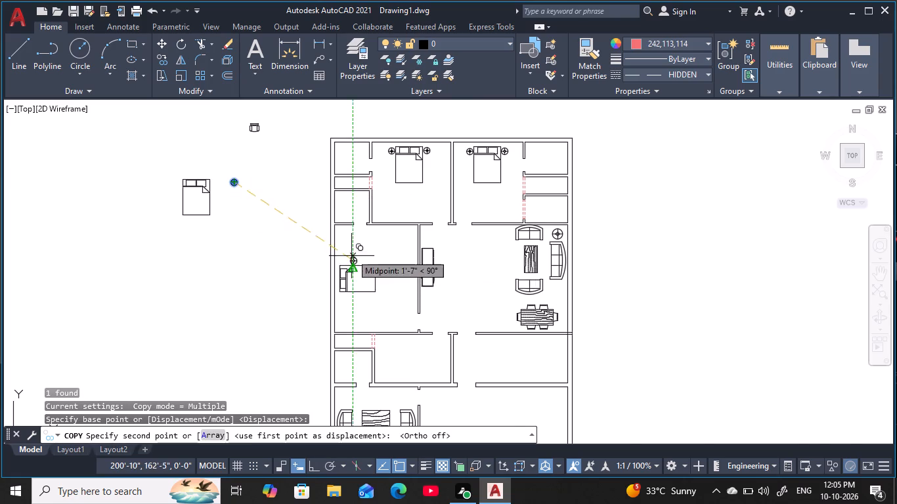
scroll(351, 251, "up", 3)
middle_click_drag(351, 251, 362, 183)
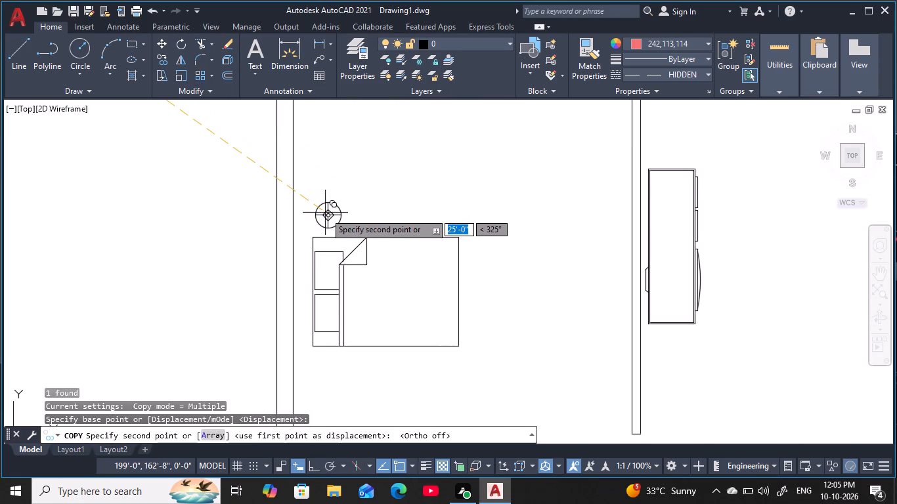
left_click(325, 214)
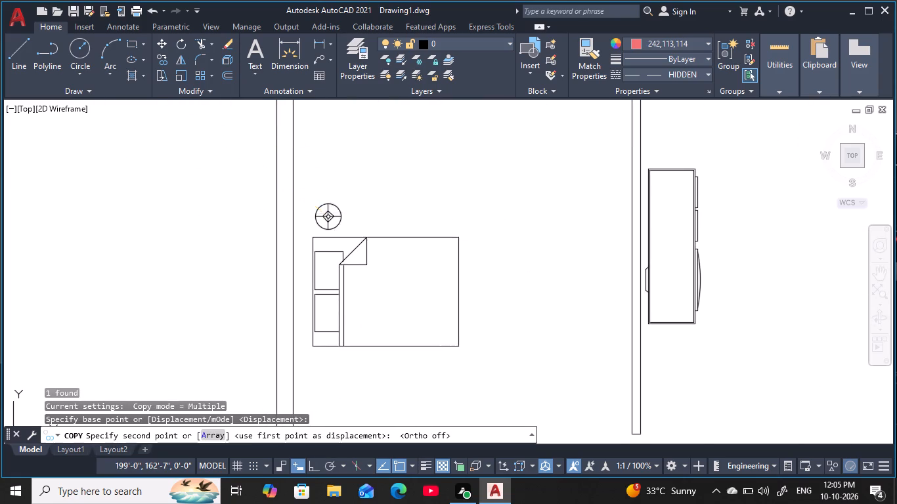
Place a second copy of the round lamp just below the head end of the middle-left bedroom's bed, and finish copying.
middle_click_drag(381, 280, 389, 190)
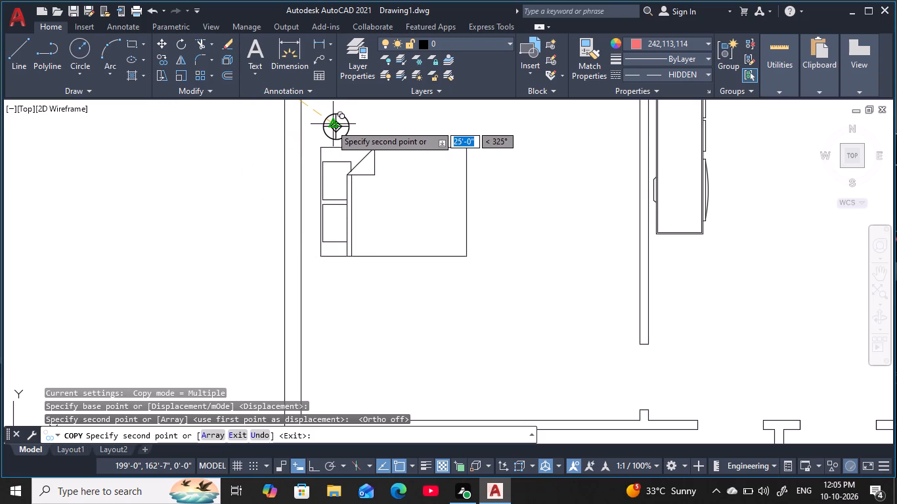
left_click(328, 276)
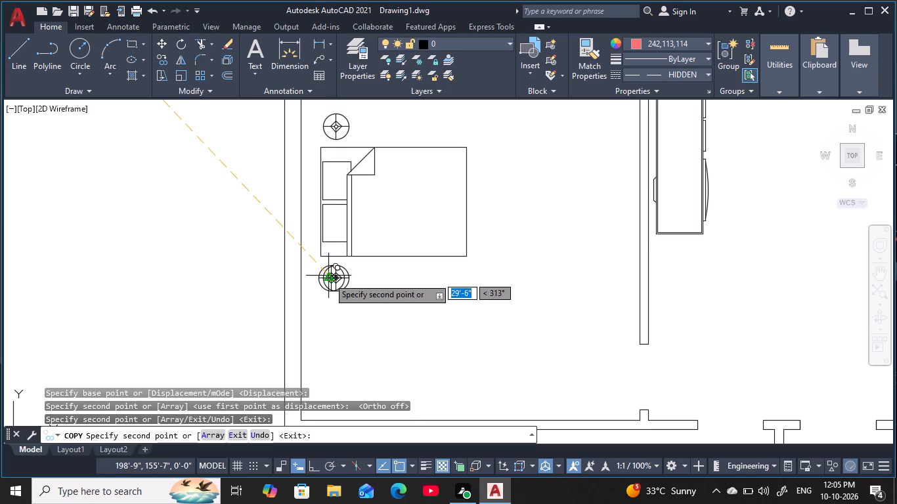
key("Escape")
key("Escape")
key("Escape")
key("Escape")
Look over the whole plan to check the furniture placement in the bedrooms and living area.
scroll(401, 305, "down", 1)
middle_click_drag(401, 305, 301, 318)
scroll(312, 312, "down", 1)
middle_click_drag(315, 312, 308, 312)
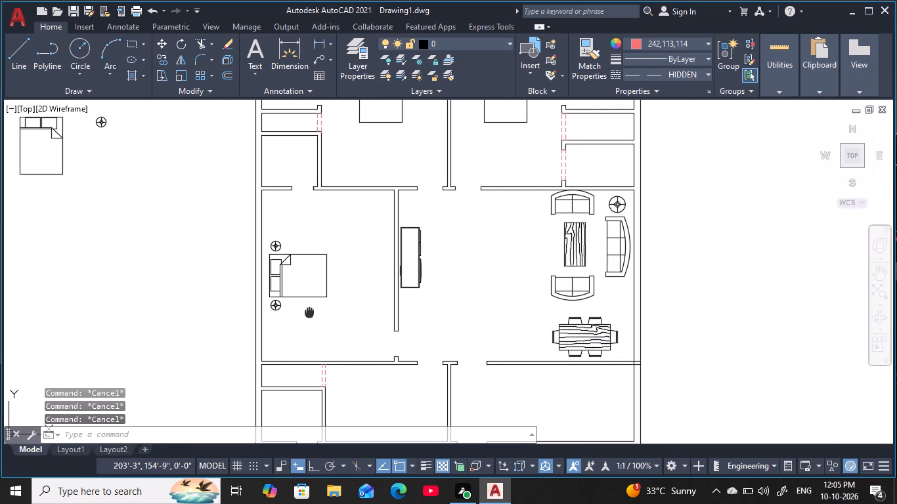
middle_click_drag(308, 312, 307, 297)
scroll(313, 297, "down", 1)
middle_click_drag(311, 301, 292, 318)
key("Escape")
scroll(306, 304, "up", 1)
key("Escape")
key("Escape")
middle_click_drag(310, 302, 376, 329)
scroll(375, 333, "down", 1)
key("Escape")
key("Escape")
key("Escape")
middle_click_drag(418, 238, 410, 243)
key("Escape")
key("Escape")
key("Escape")
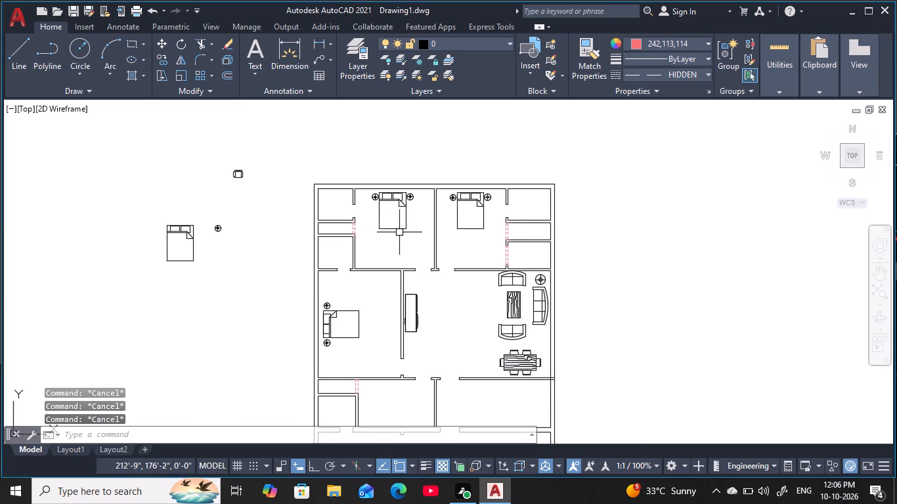
Scale up the upper-left bedroom's bed from its top-left corner to roughly one and a half times its size.
scroll(400, 232, "up", 1)
middle_click_drag(400, 232, 386, 258)
key("Escape")
scroll(385, 259, "up", 1)
key("Escape")
key("Escape")
left_click(396, 241)
left_click(416, 274)
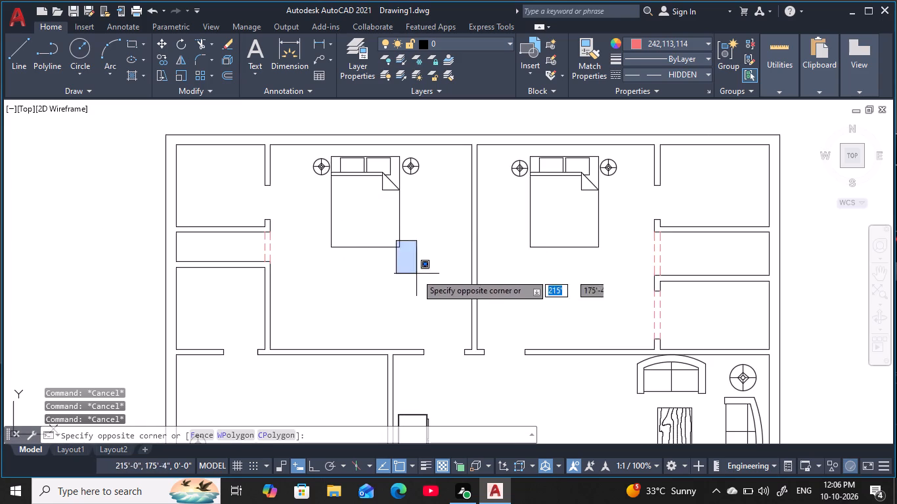
key("Escape")
left_click(361, 172)
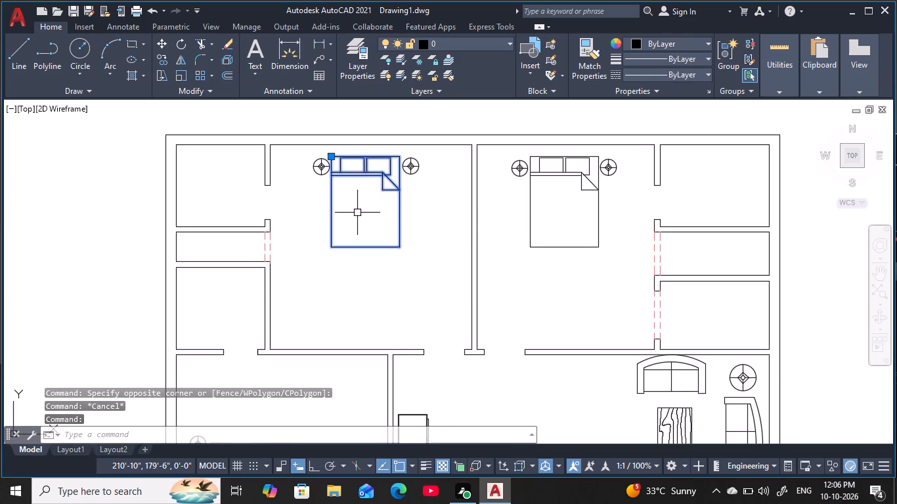
type("sc")
key("space")
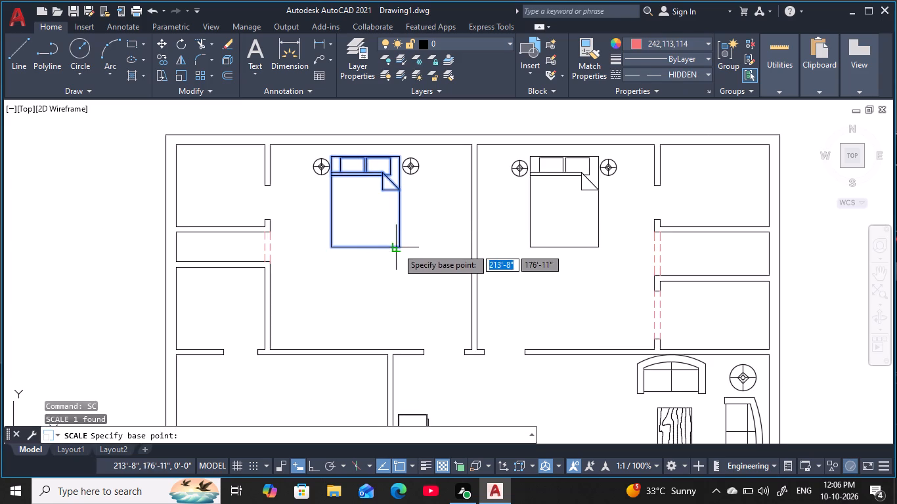
left_click(330, 157)
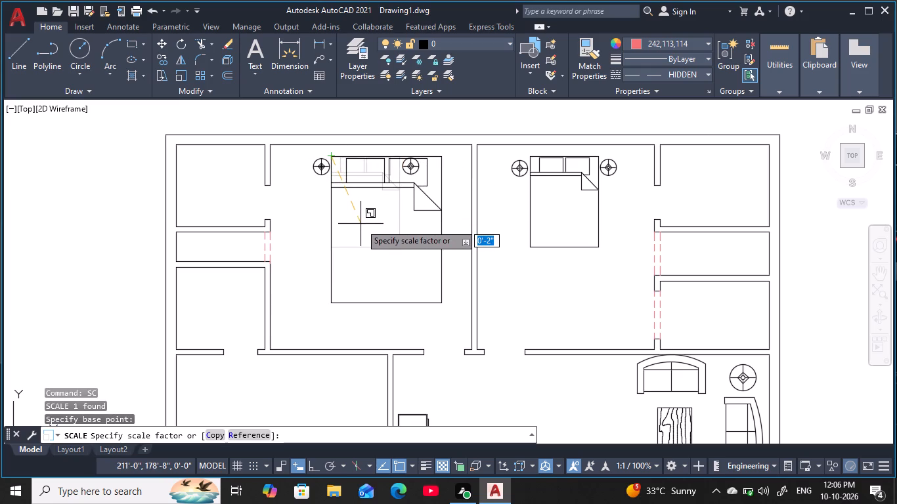
left_click(359, 220)
key("Escape")
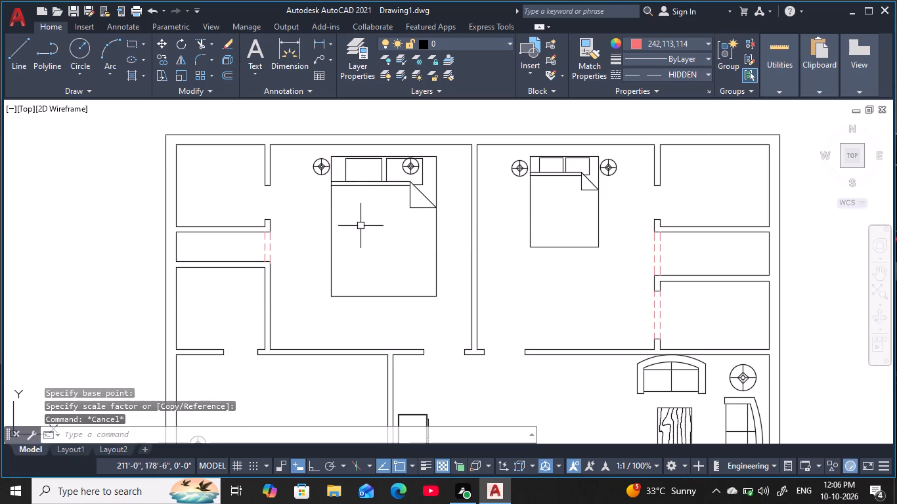
key("Escape")
key("Escape")
key("Escape")
key("Escape")
key("Escape")
key("Escape")
key("Escape")
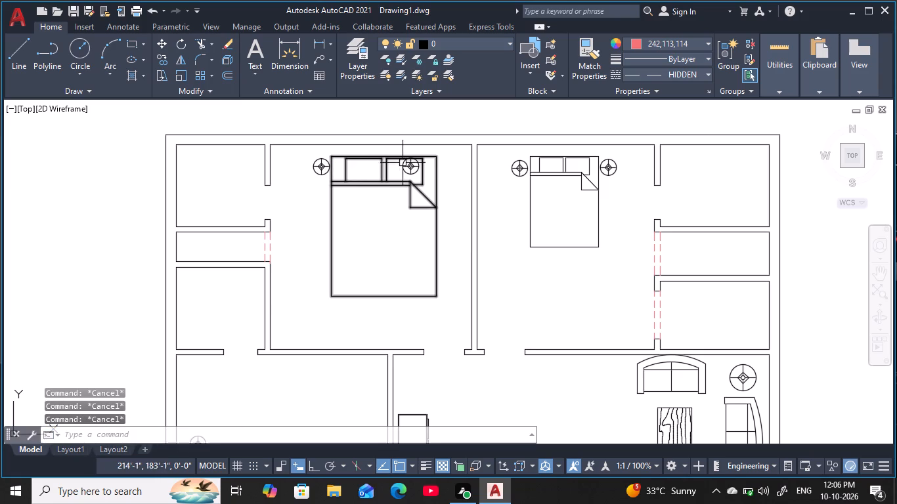
Move the lamp overlapping the enlarged bed's pillow to the open floor near the bedroom's lower-left partition.
left_click(408, 170)
type("m")
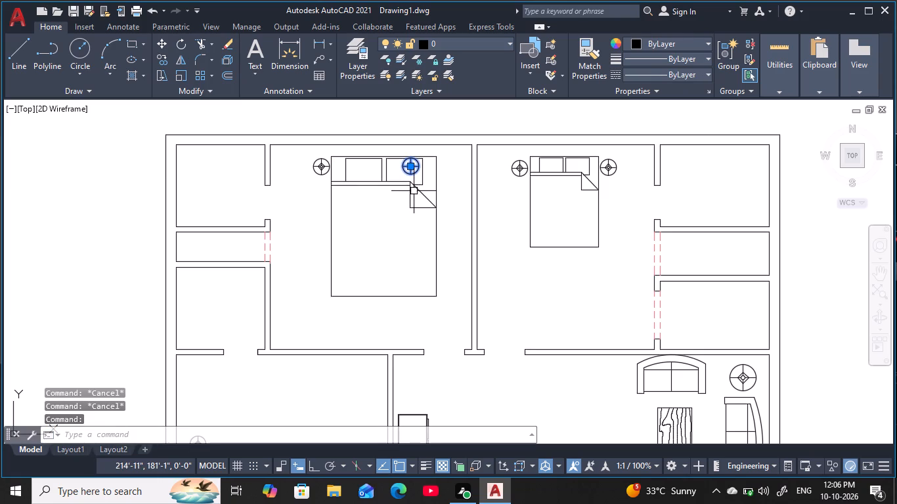
key("space")
left_click(411, 167)
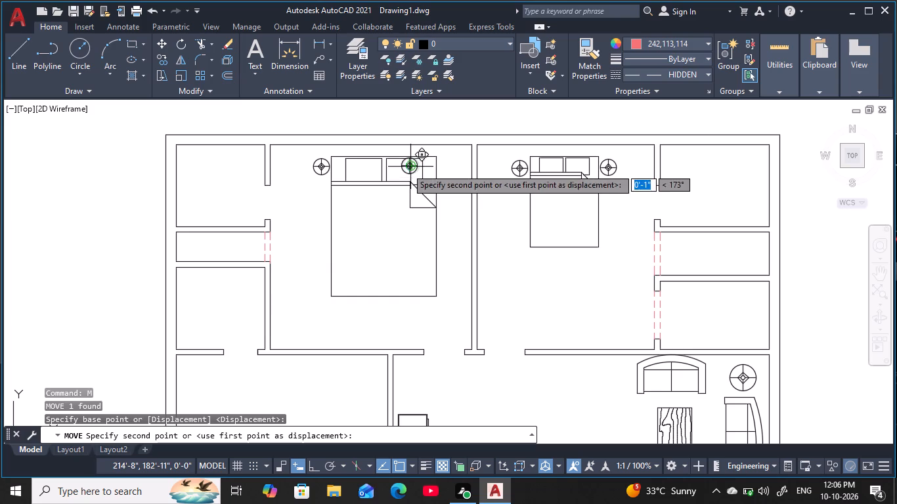
left_click(292, 303)
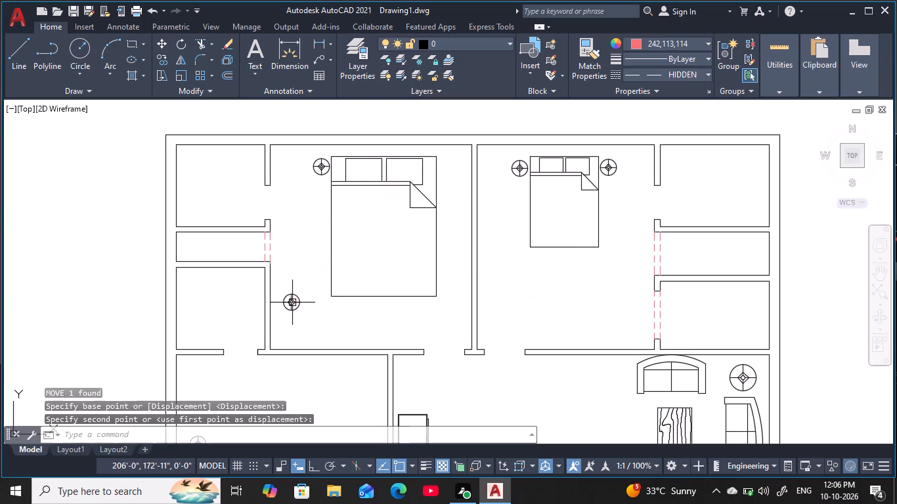
key("Escape")
key("Escape")
key("Escape")
Move the lamp on the left of the enlarged bed down to the open floor, just above the other relocated lamp.
left_click(324, 168)
type("m")
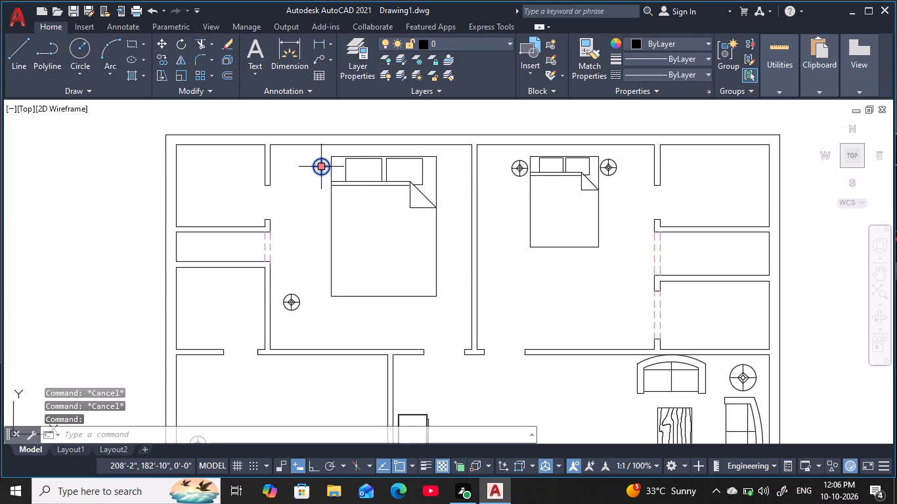
key("space")
left_click(322, 169)
left_click(289, 270)
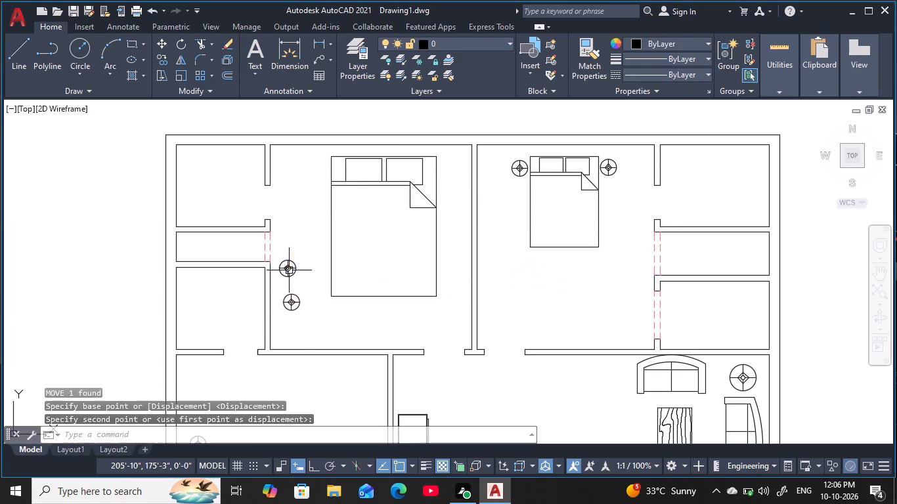
key("Escape")
key("Escape")
key("Escape")
key("Escape")
key("Escape")
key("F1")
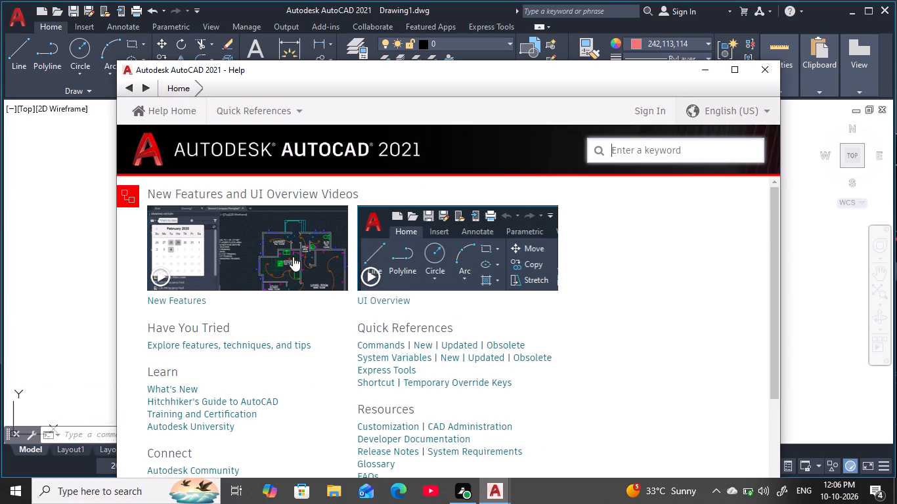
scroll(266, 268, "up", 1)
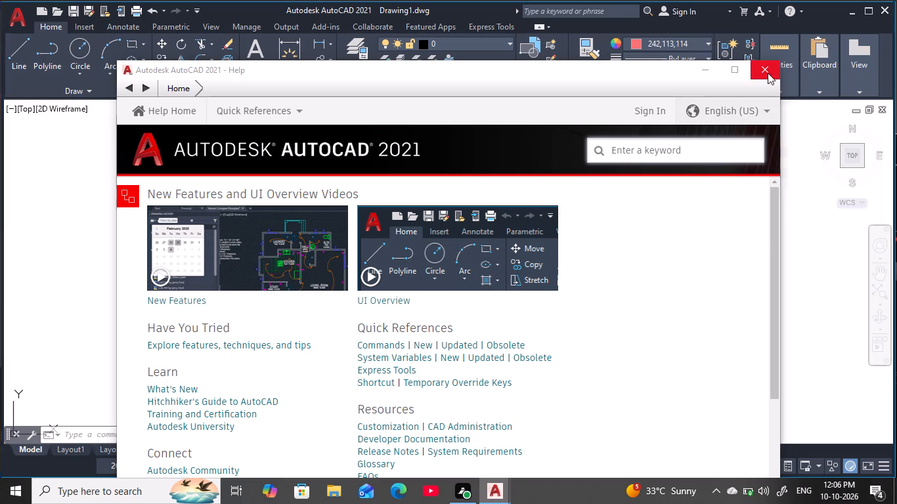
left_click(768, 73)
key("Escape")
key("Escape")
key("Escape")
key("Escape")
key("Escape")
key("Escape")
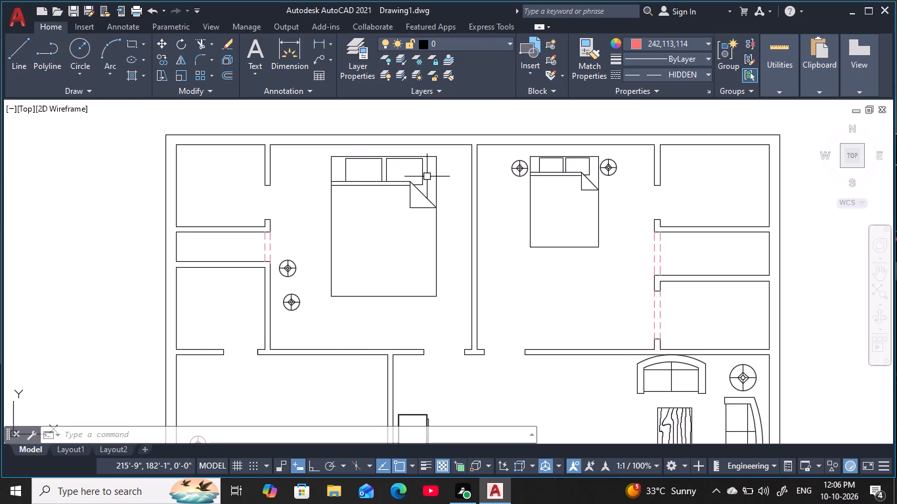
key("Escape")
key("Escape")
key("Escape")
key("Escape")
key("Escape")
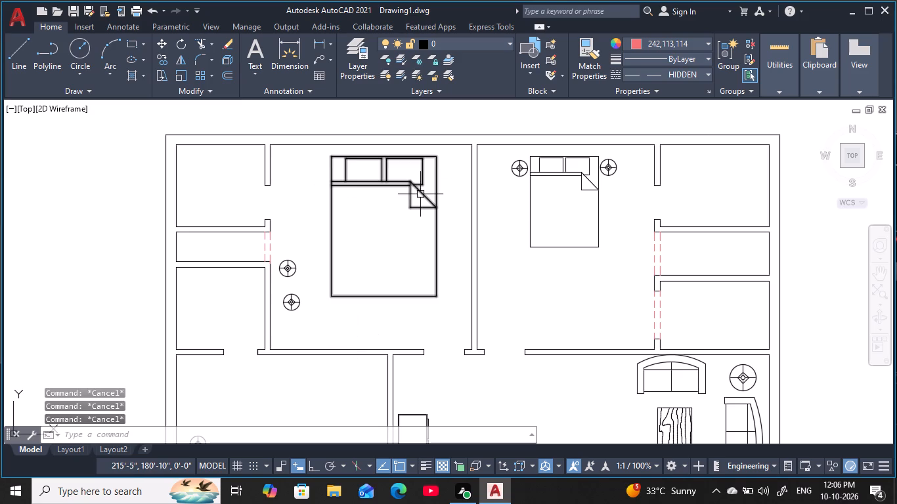
Move the enlarged bed about 1'-6" to the left, using the midpoint of its head edge as base point.
left_click(420, 194)
type("m")
key("space")
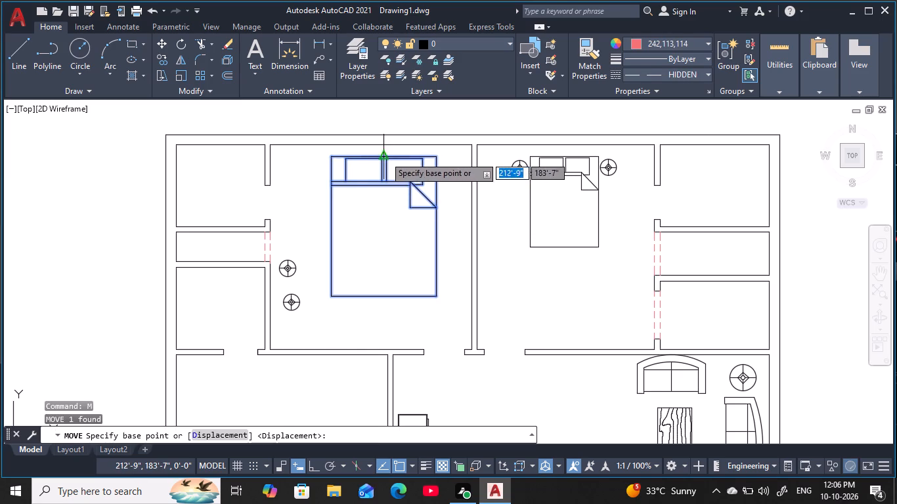
left_click(384, 156)
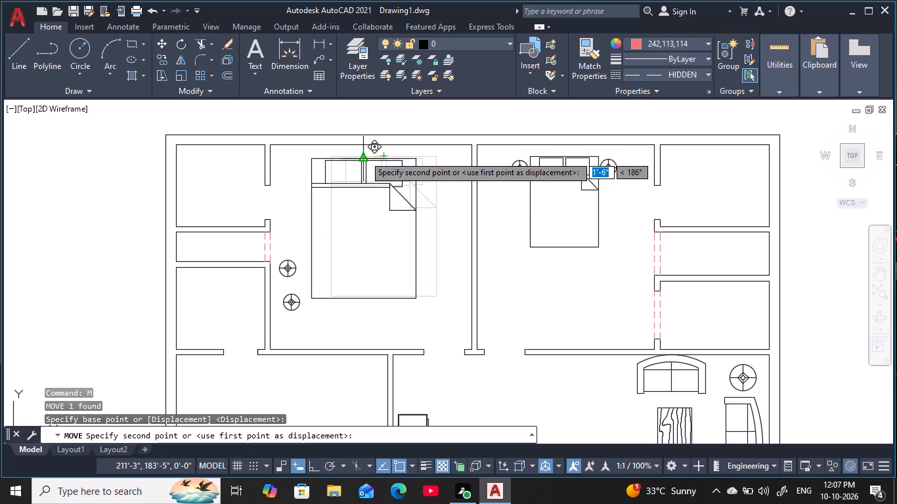
left_click(364, 156)
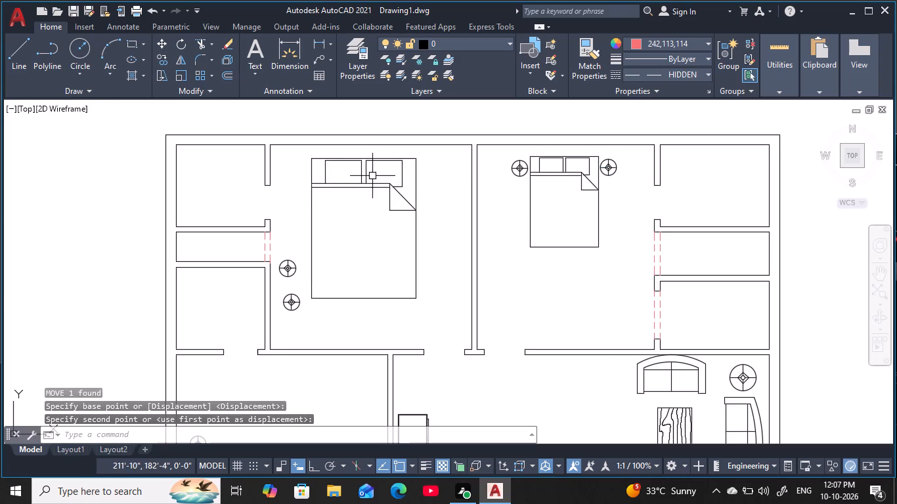
key("Escape")
key("Escape")
key("Escape")
Move the enlarged bed up so its head edge meets the inner face of the upper external wall.
left_click(361, 159)
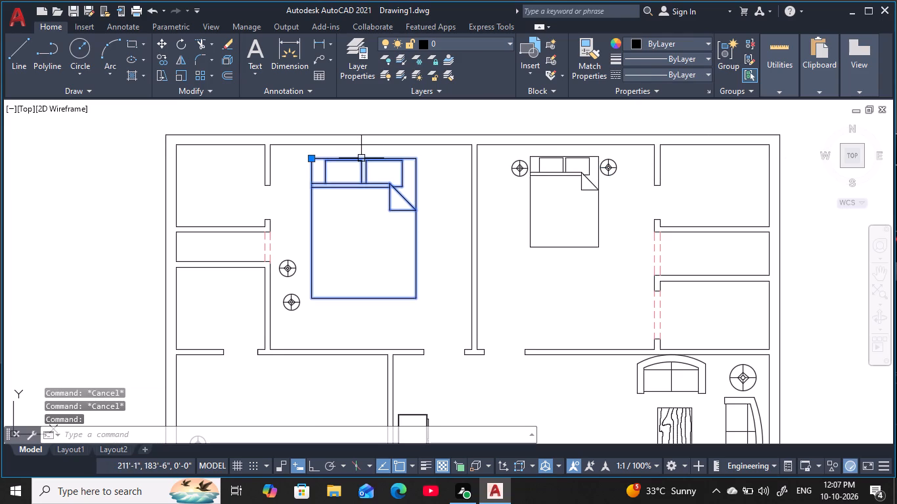
type("m")
key("space")
left_click(362, 159)
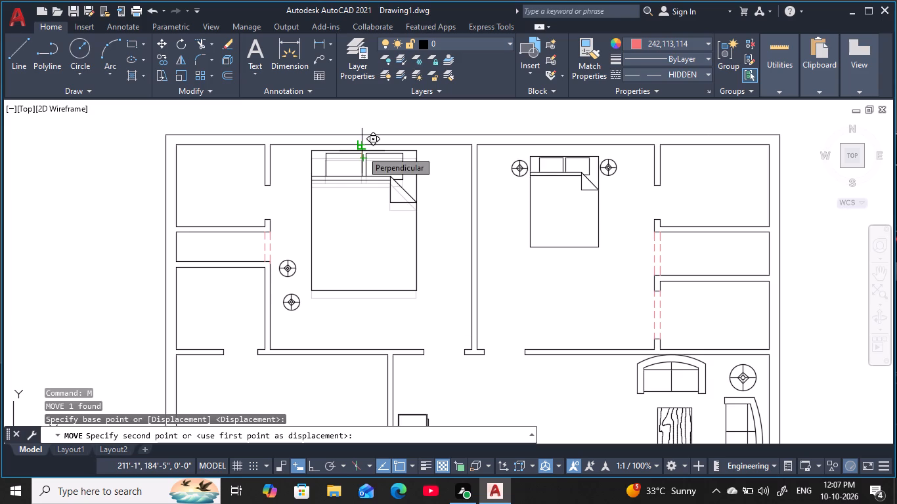
left_click(362, 151)
key("Escape")
key("Escape")
key("Escape")
key("Escape")
key("Escape")
Move the enlarged bed down about 0'-9" to leave a gap from the upper external wall.
left_click(365, 167)
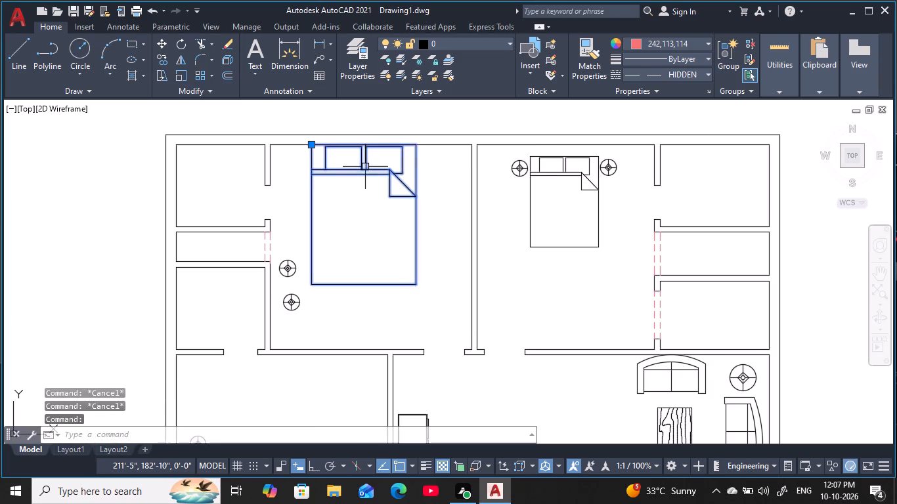
key("space")
left_click(364, 173)
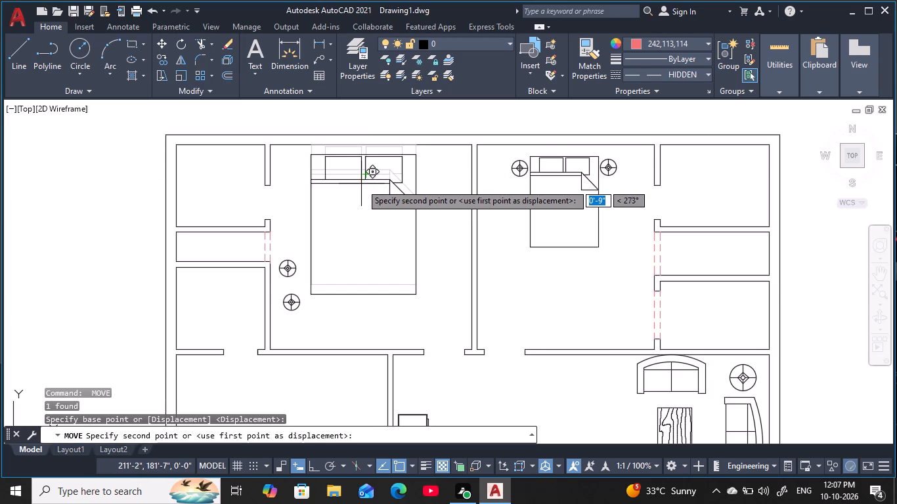
left_click(361, 184)
key("Escape")
key("Escape")
key("Escape")
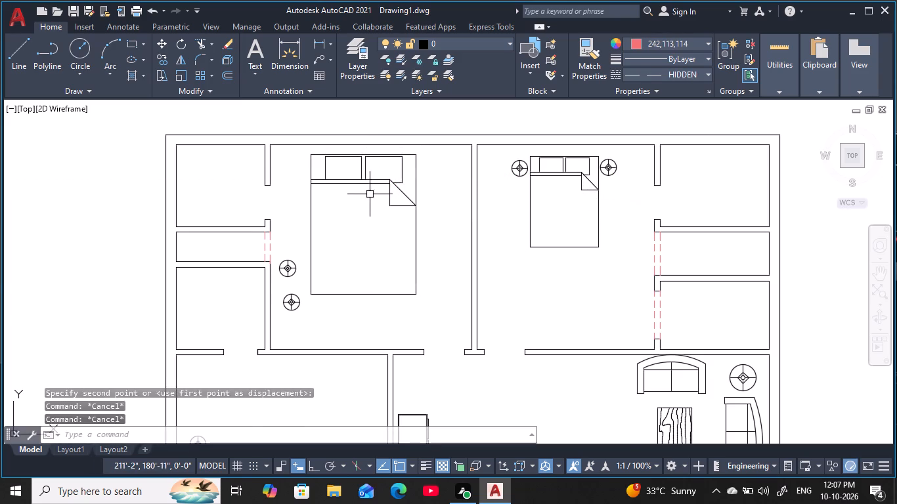
key("Escape")
key("Escape")
Scale down the upper-left bedroom's bed slightly from its top-left corner, to roughly nine tenths of its size.
scroll(377, 204, "down", 2)
key("Escape")
scroll(389, 220, "up", 2)
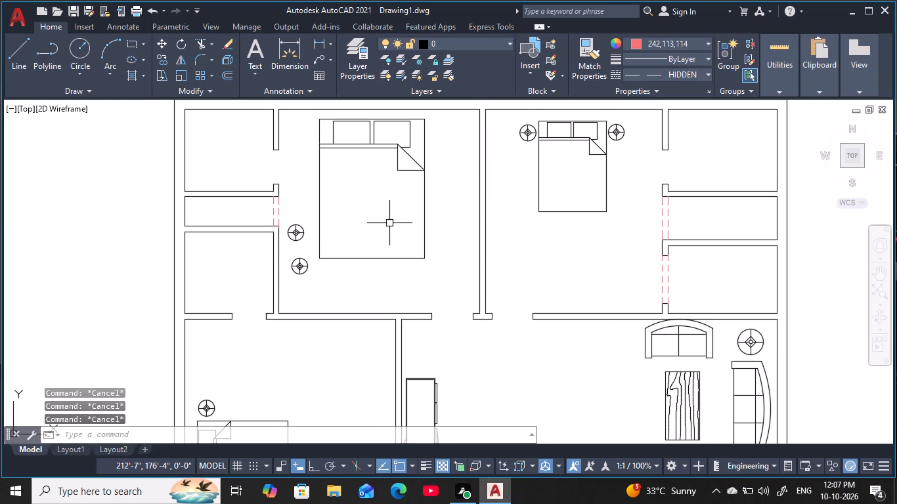
middle_click_drag(391, 227, 395, 246)
key("Escape")
key("Escape")
left_click(338, 161)
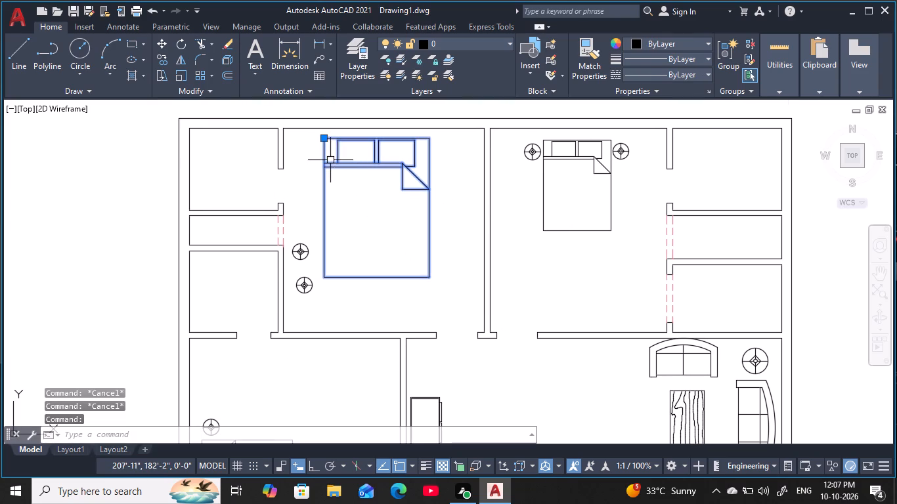
type("sc")
key("space")
left_click(323, 140)
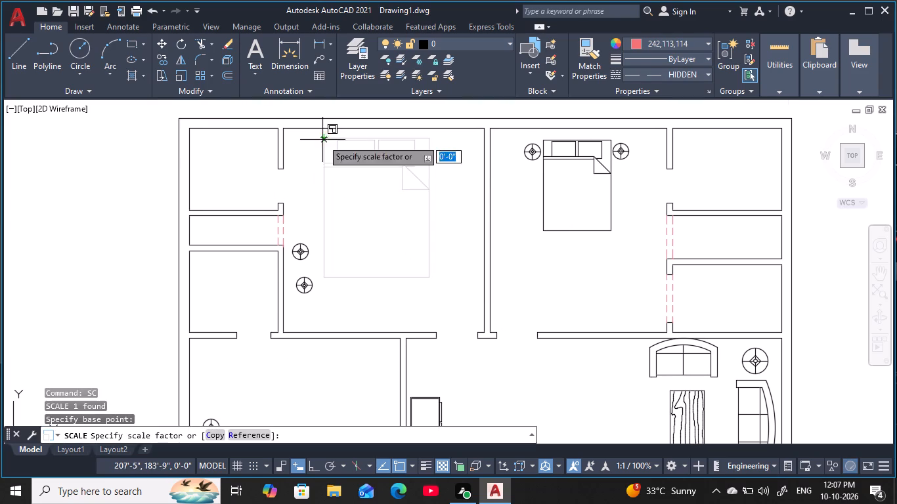
left_click(349, 196)
key("Escape")
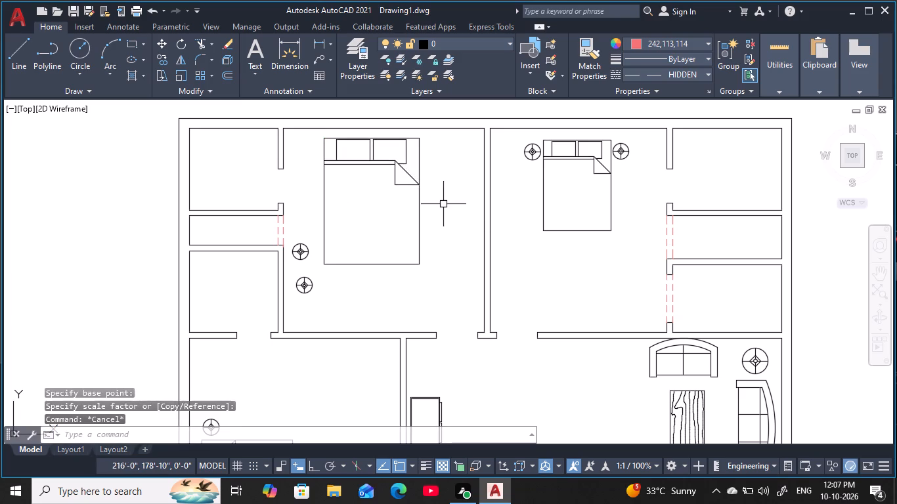
key("Escape")
key("Escape")
key("Escape")
key("Escape")
key("Escape")
key("Escape")
key("Escape")
key("Escape")
key("Escape")
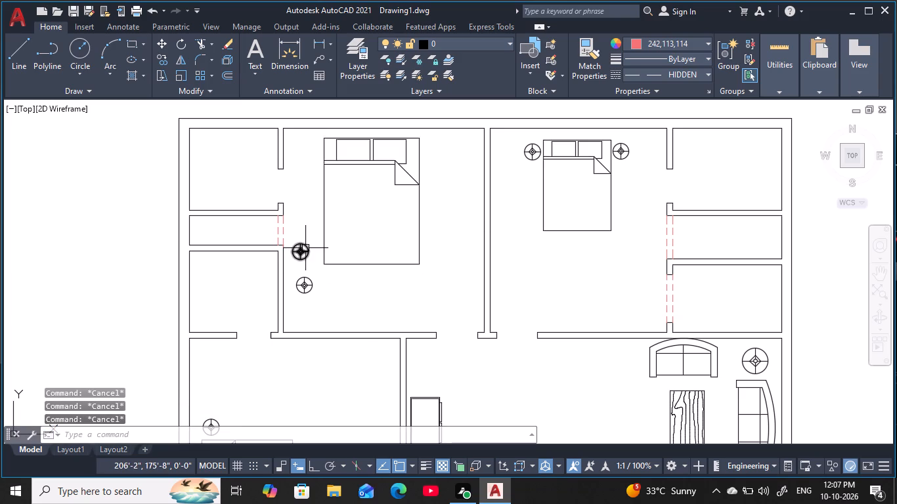
Move the upper of the two loose lamps in the upper-left bedroom to the right side of the bed's head.
left_click(304, 248)
type("m")
key("space")
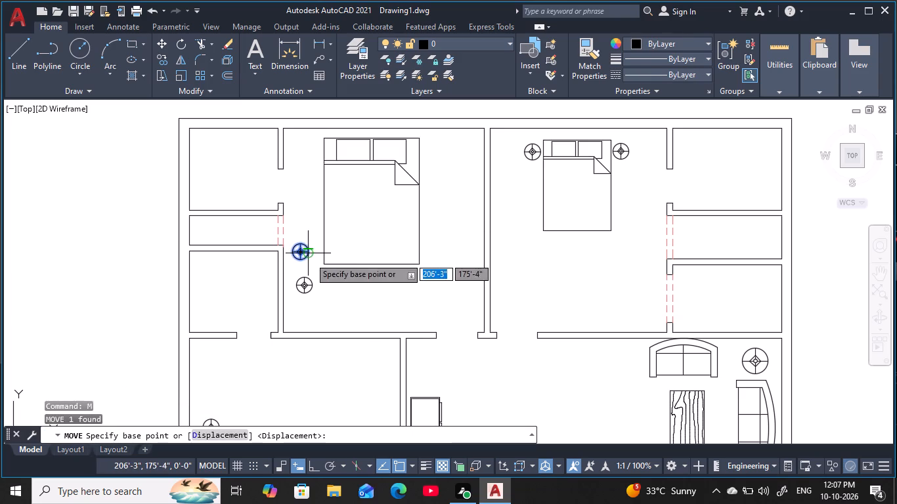
left_click(302, 255)
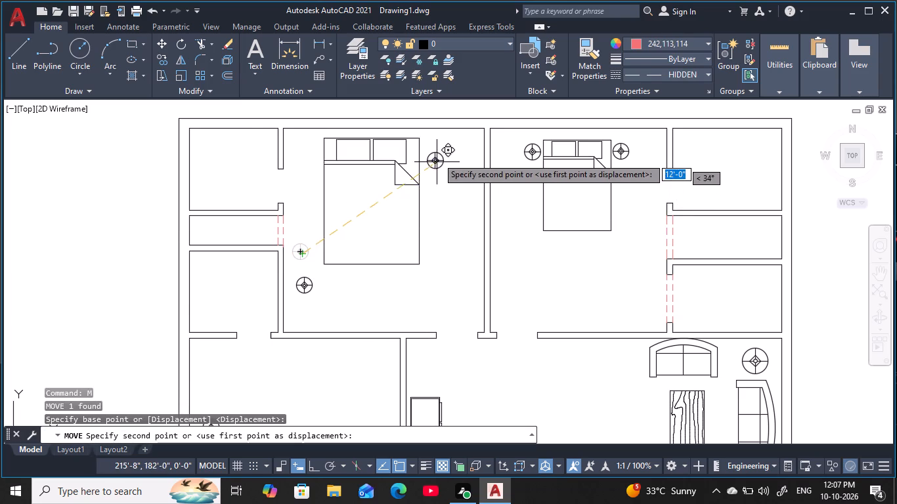
scroll(439, 156, "up", 1)
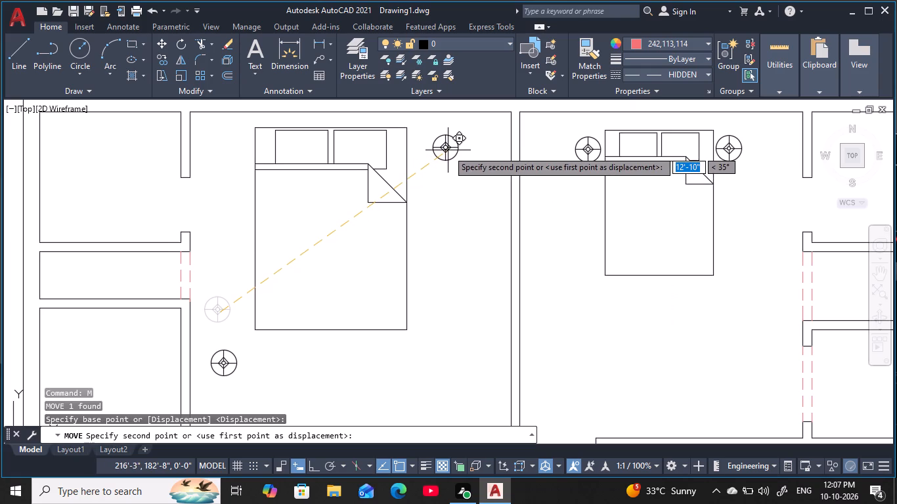
left_click(448, 150)
key("Escape")
key("Escape")
key("Escape")
key("Escape")
key("Escape")
Scale up the lamp at the right of the upper-left bedroom's bed from its centre to roughly one and a half times its size.
key("s")
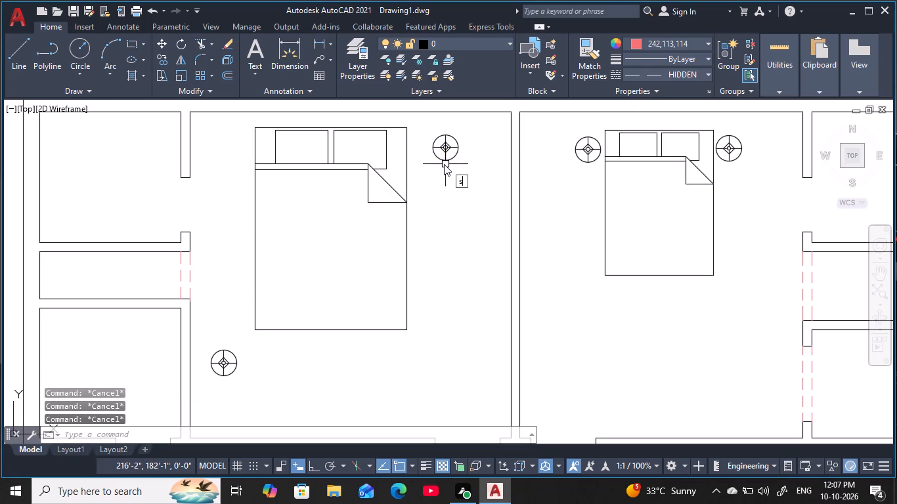
key("c")
key("space")
left_click(448, 150)
key("space")
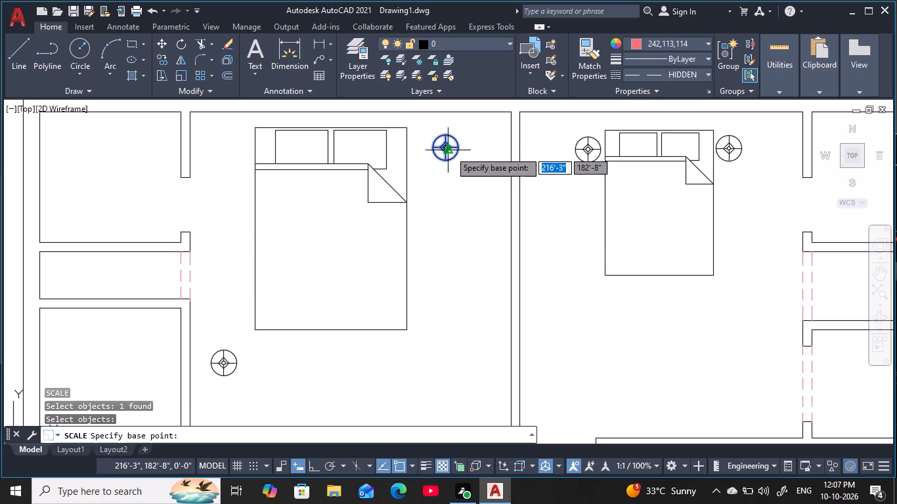
left_click(448, 148)
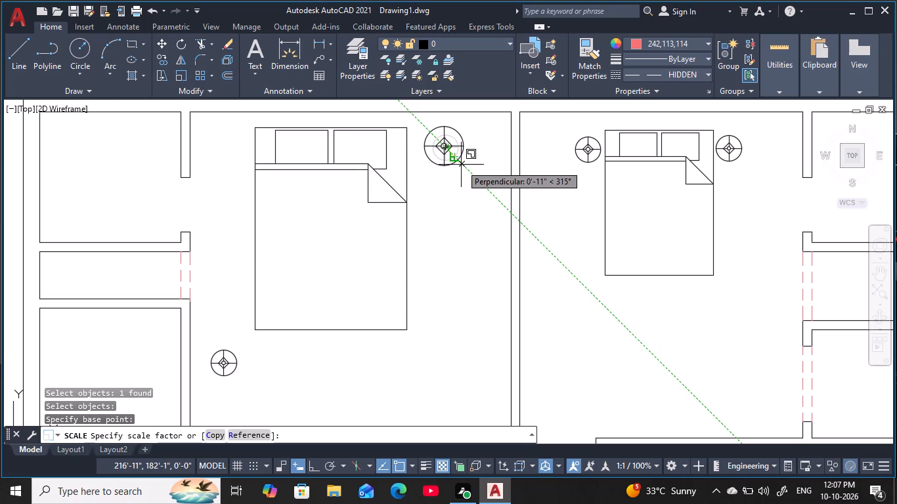
left_click(461, 165)
key("Escape")
key("Escape")
key("Escape")
key("Escape")
key("Escape")
key("Escape")
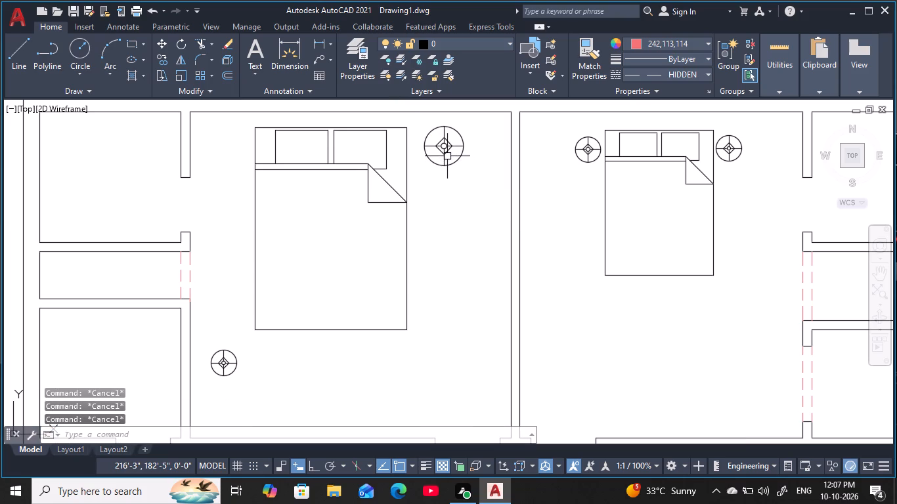
Move the enlarged lamp about 0'-6" left and slightly down, closer to the bed's head, using its centre as base point.
left_click(443, 146)
key("m")
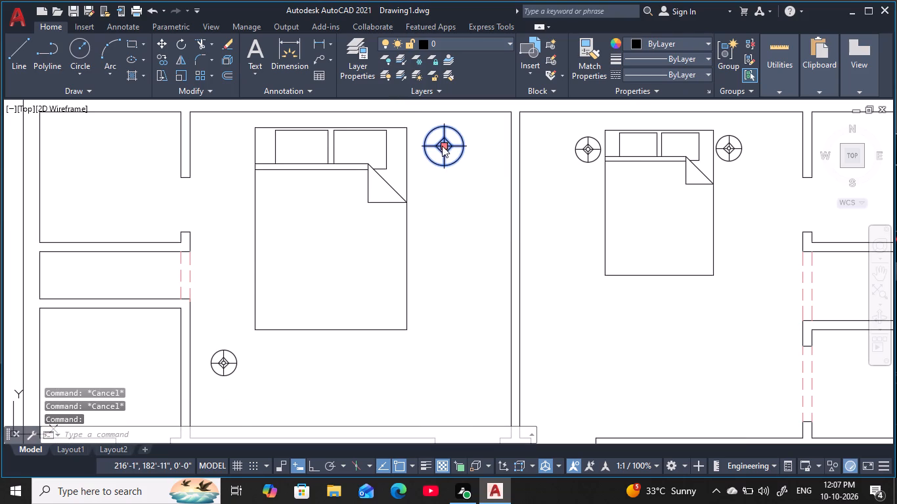
key("space")
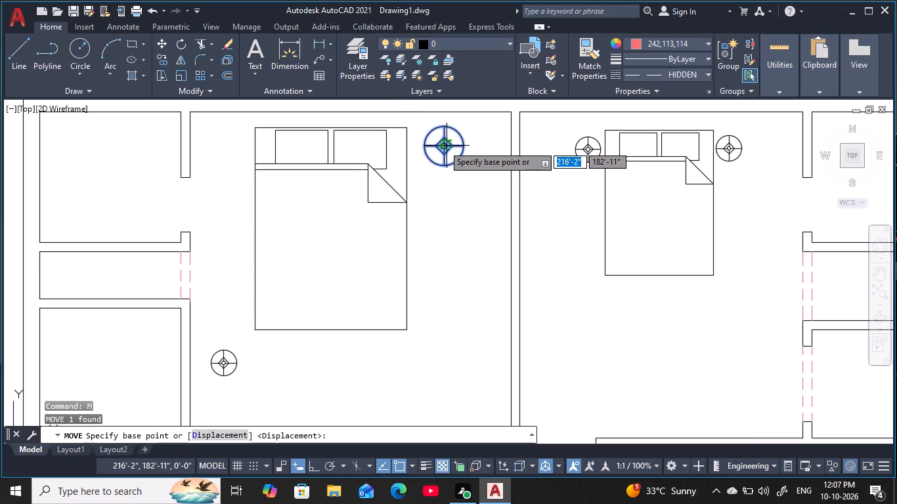
scroll(443, 145, "up", 3)
left_click(442, 148)
middle_click(435, 159)
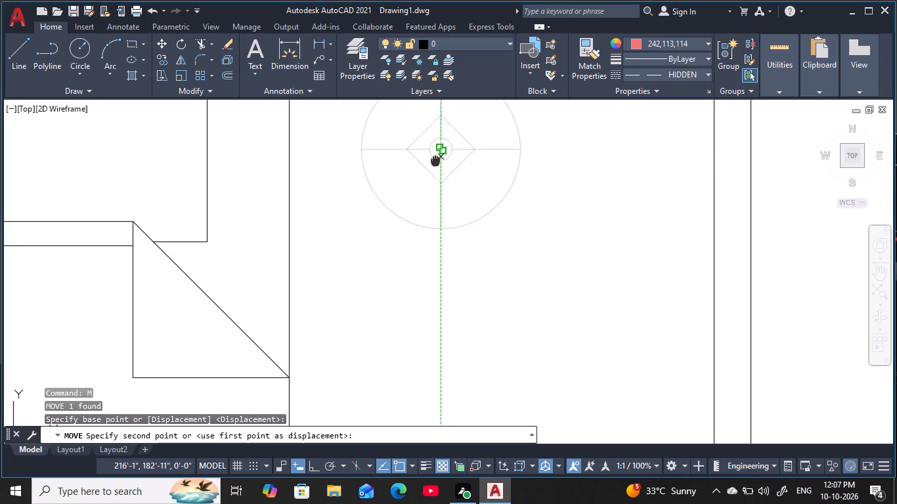
scroll(435, 163, "down", 2)
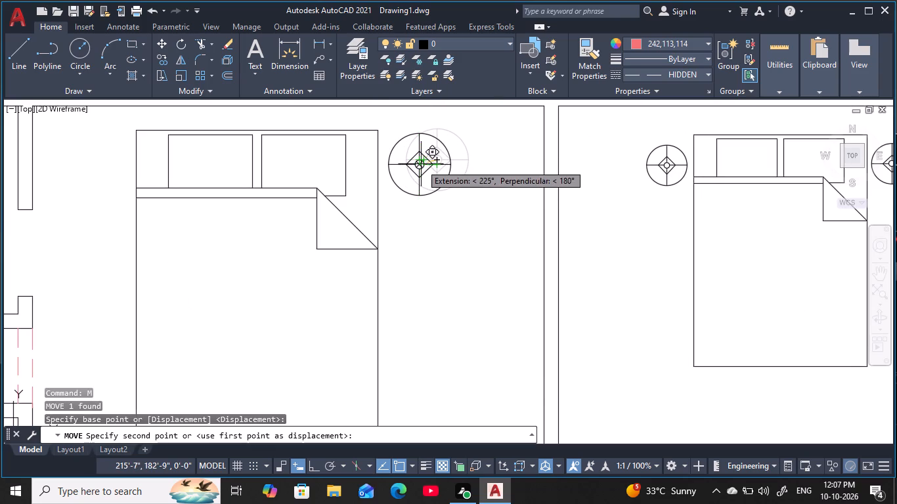
left_click(420, 164)
Copy the enlarged lamp from its centre horizontally about 9'-4" to the left side of the bed's head, with Ortho on.
scroll(410, 186, "down", 1)
middle_click_drag(412, 187, 499, 181)
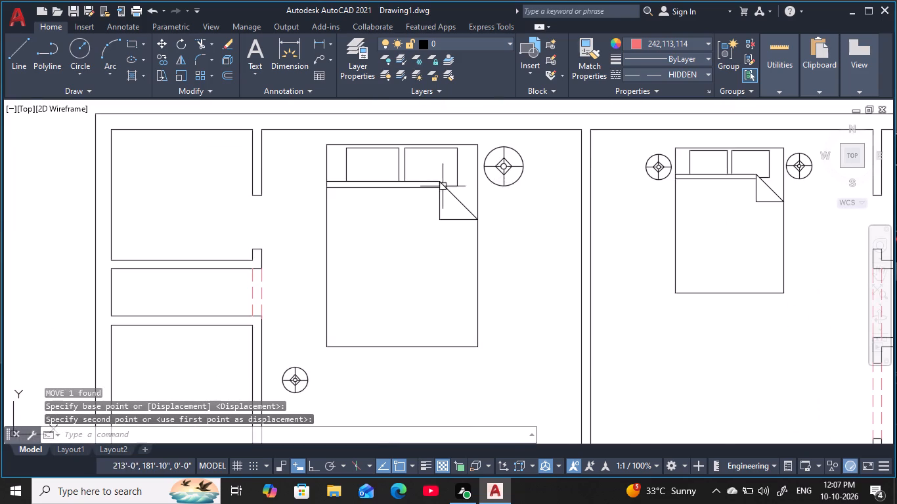
scroll(416, 186, "down", 2)
middle_click_drag(374, 208, 402, 182)
scroll(398, 186, "up", 1)
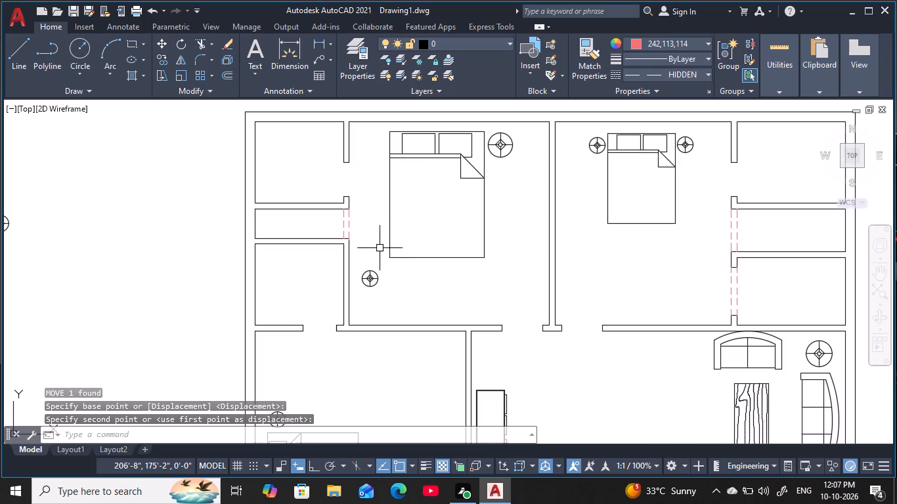
left_click(368, 279)
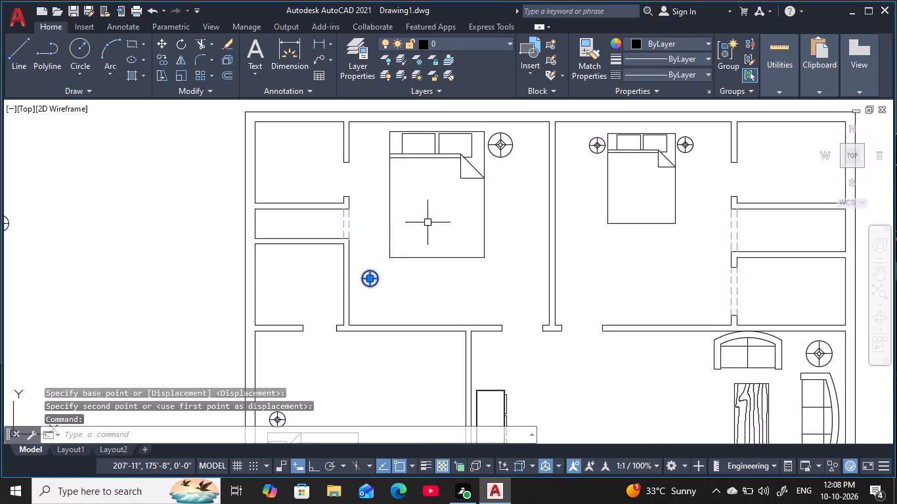
key("Escape")
key("Escape")
key("Escape")
left_click(506, 145)
type("co")
key("space")
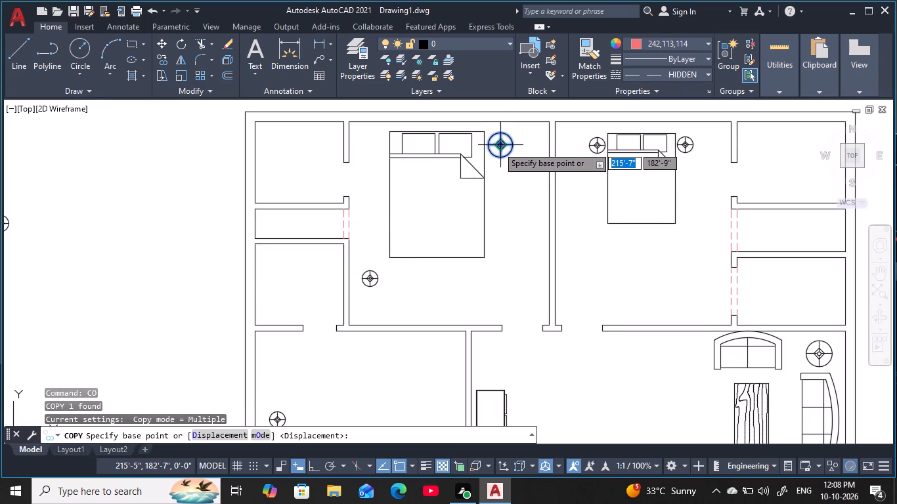
scroll(498, 146, "up", 3)
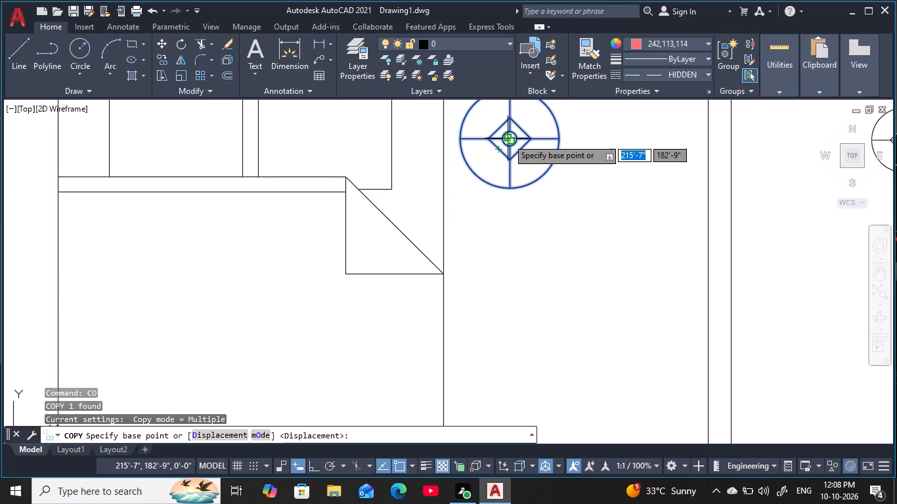
left_click(508, 138)
middle_click_drag(372, 178, 571, 226)
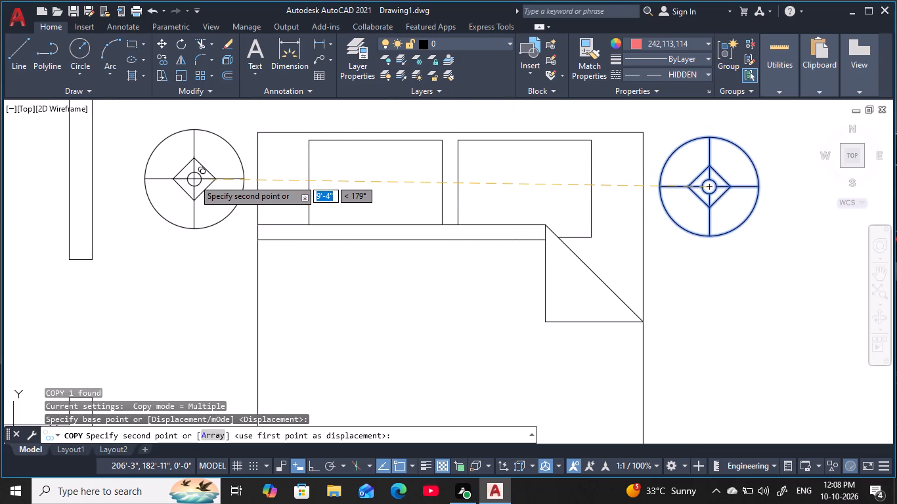
key("F8")
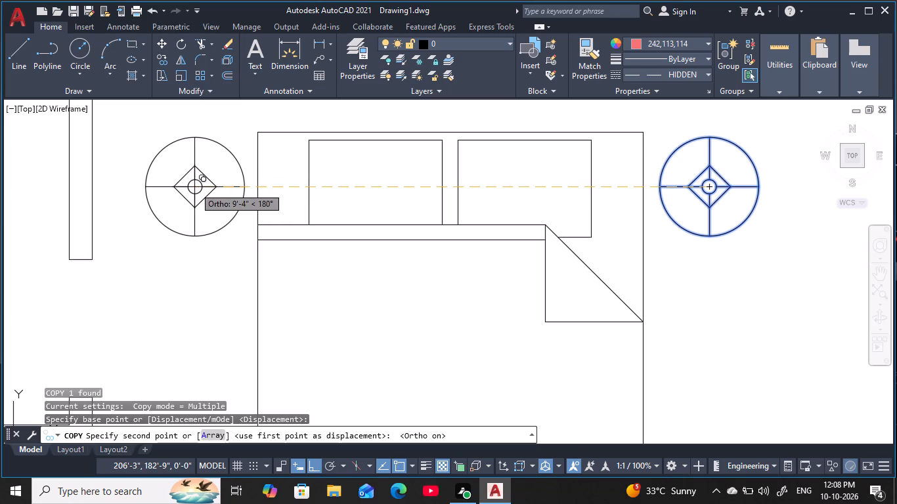
left_click(194, 187)
key("Escape")
key("Escape")
Erase the small bed and its two lamps in the upper-right bedroom.
scroll(224, 211, "down", 2)
middle_click_drag(284, 257, 306, 204)
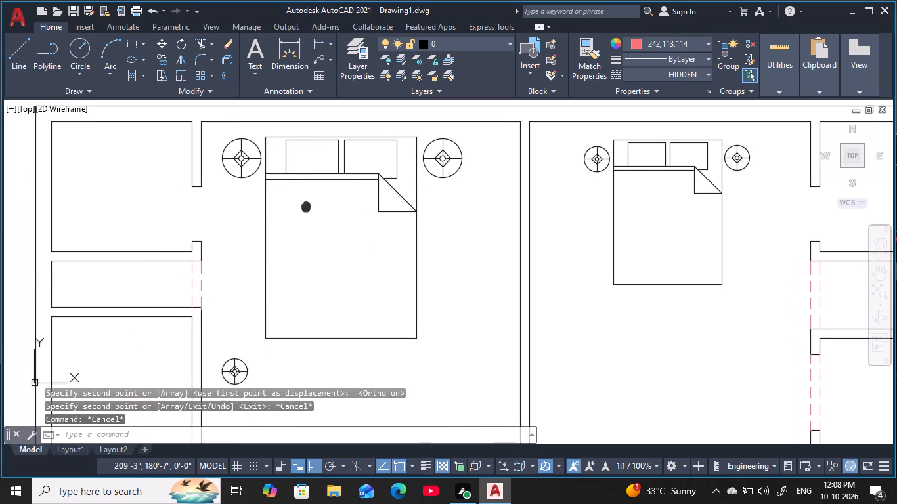
middle_click_drag(306, 204, 307, 198)
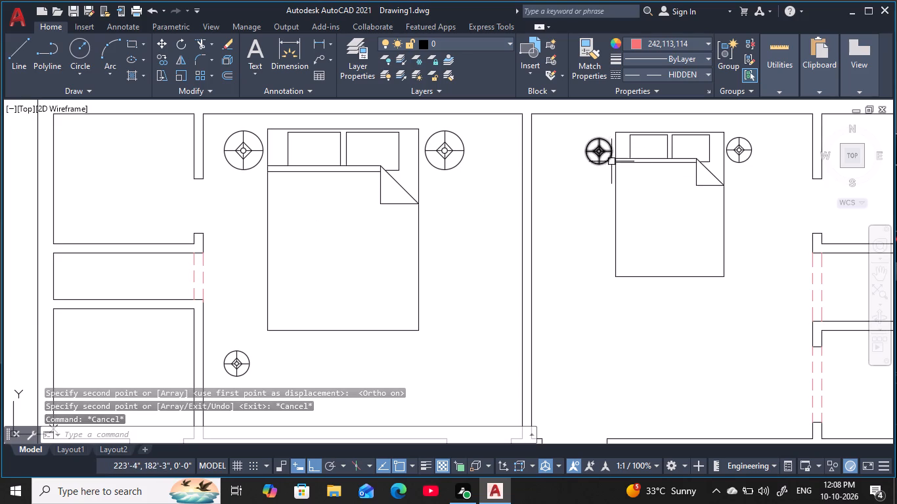
left_click(571, 132)
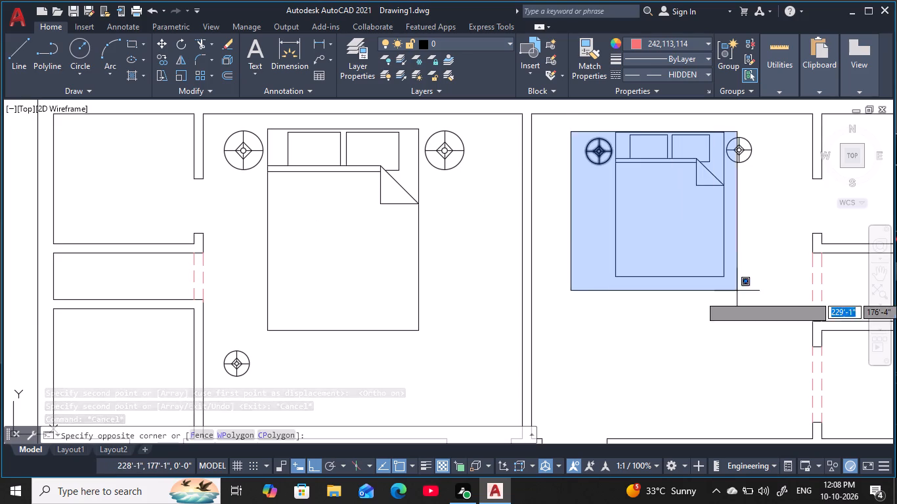
left_click(760, 307)
key("e")
key("space")
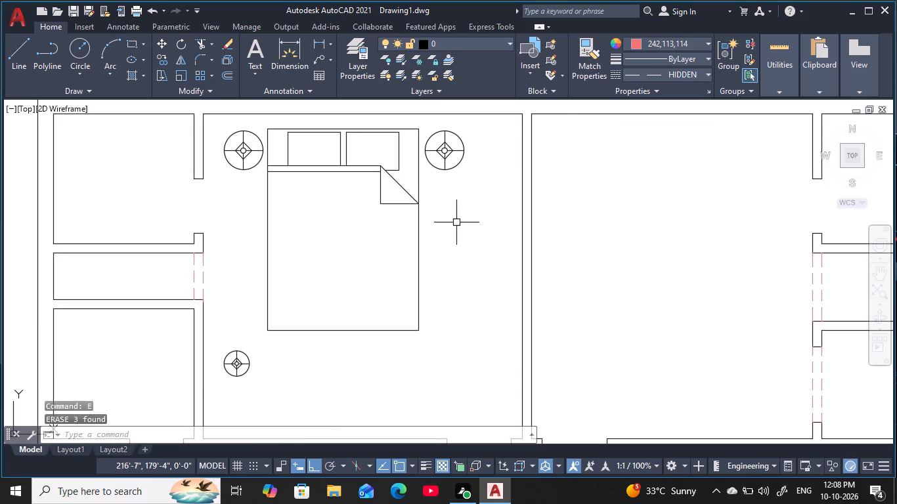
Copy the upper-left bedroom's bed and two lamps horizontally about 15'-3" into the upper-right bedroom, using the head edge as base point.
left_click(217, 128)
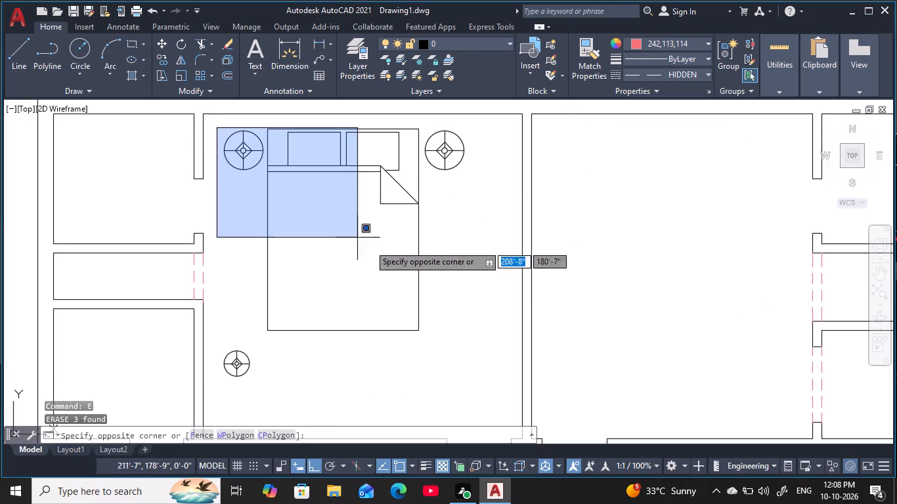
left_click(480, 338)
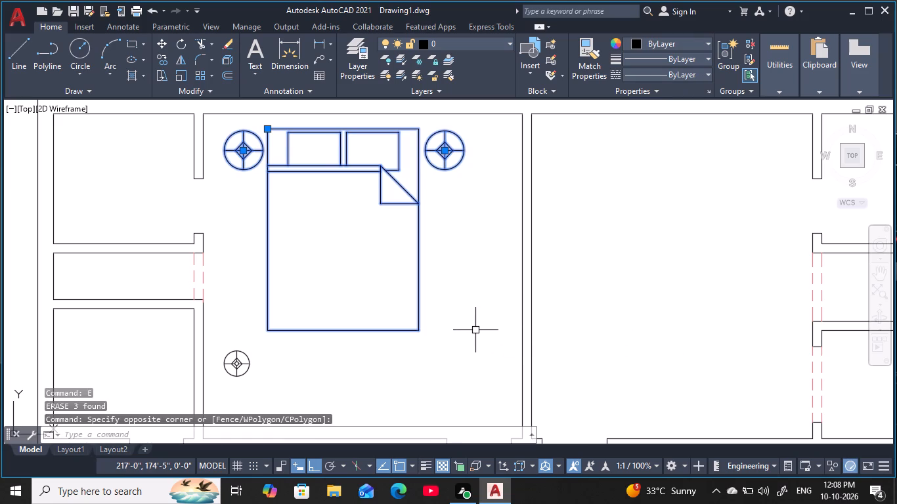
key("c")
key("o")
key("space")
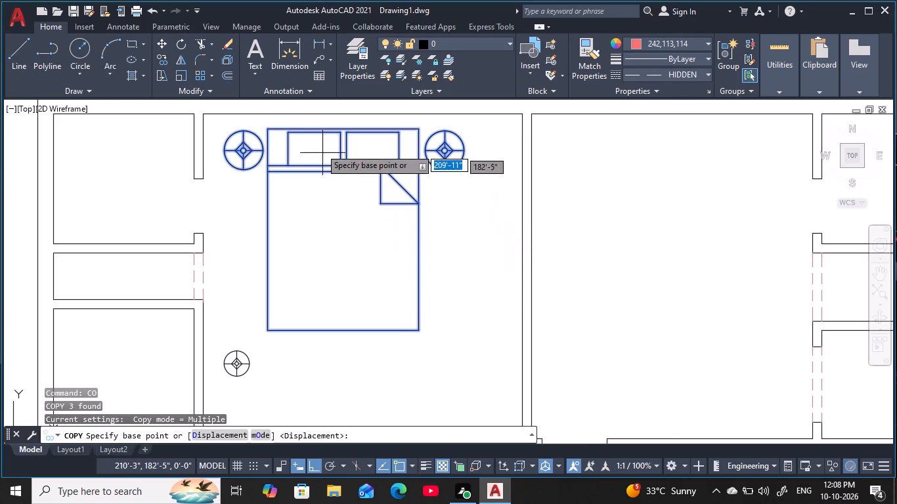
left_click(338, 129)
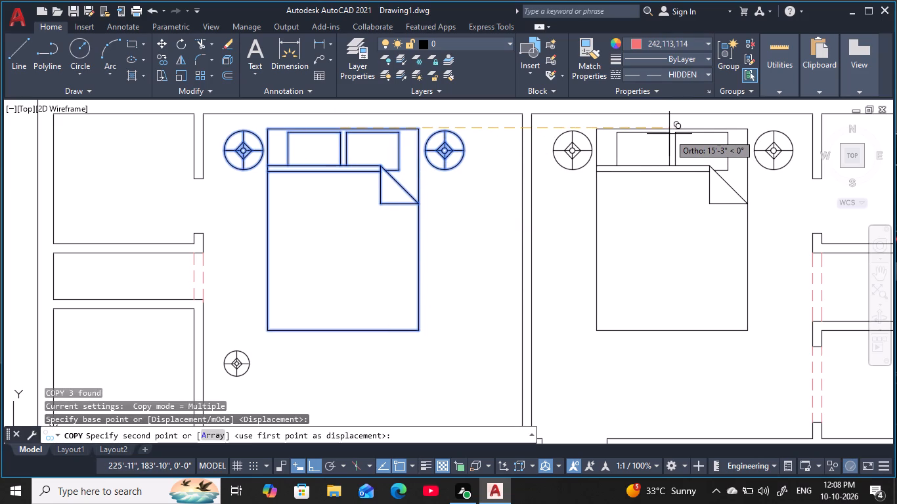
left_click(670, 134)
scroll(649, 291, "down", 2)
middle_click_drag(650, 286, 637, 268)
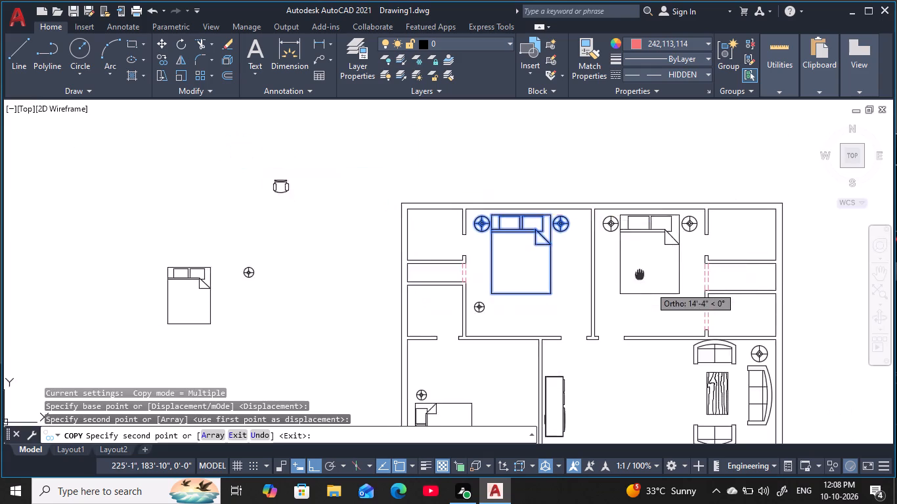
middle_click_drag(637, 268, 618, 200)
key("Escape")
key("Escape")
key("Escape")
key("Escape")
key("Escape")
key("Escape")
key("Escape")
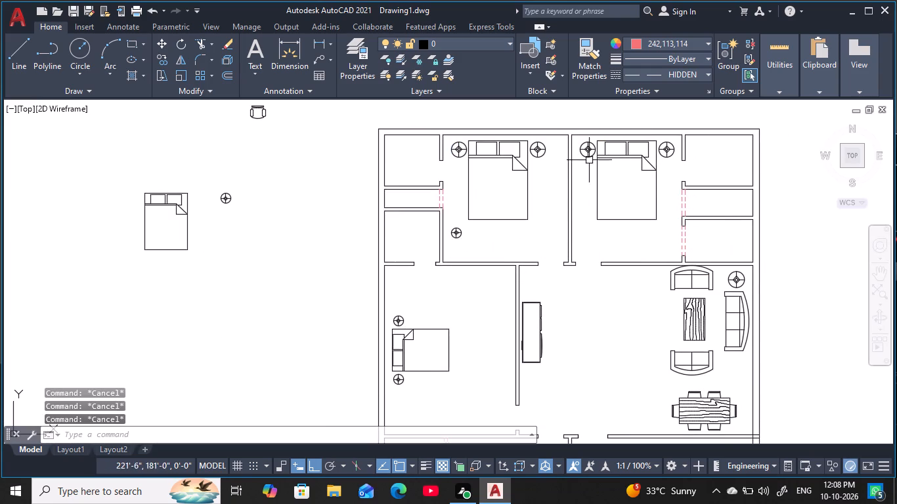
key("Escape")
Copy the upper-right bedroom's bed and two lamps to the empty area outside the plan's left wall, with Ortho off.
scroll(579, 145, "up", 2)
left_click(575, 131)
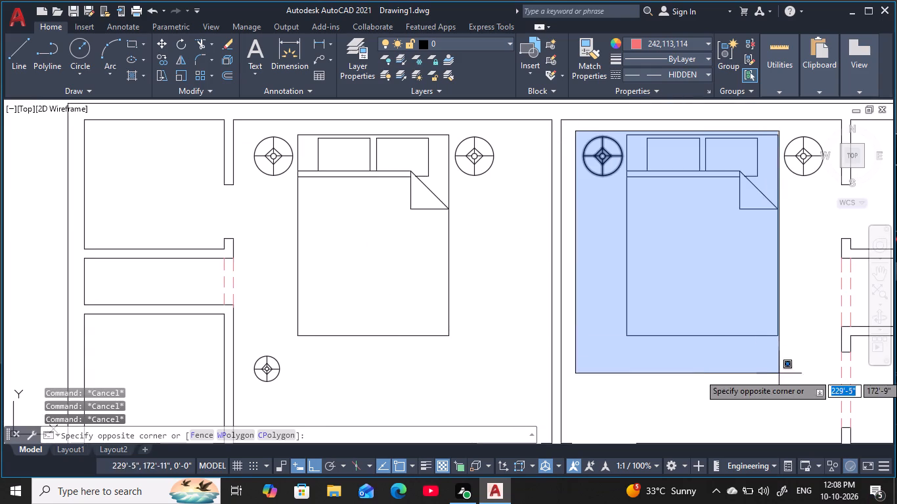
left_click(827, 384)
type("co")
key("space")
left_click(697, 169)
middle_click_drag(584, 253, 588, 255)
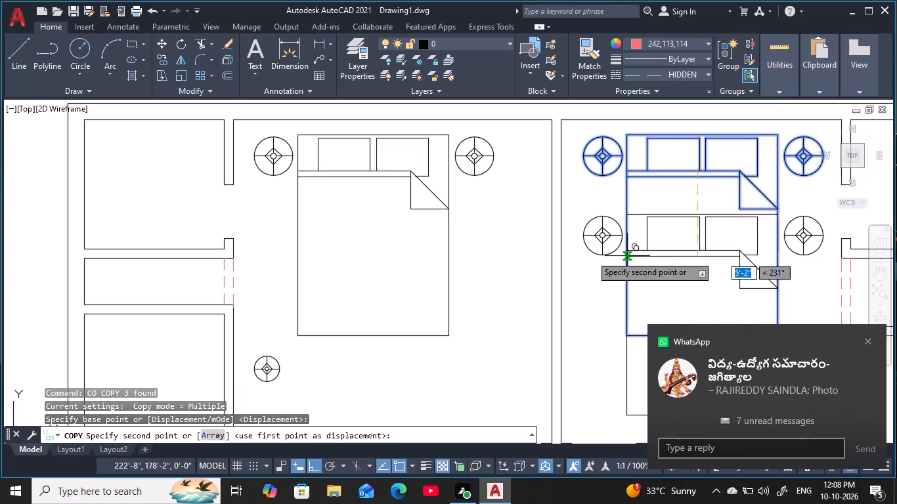
middle_click_drag(588, 255, 462, 152)
scroll(464, 152, "down", 4)
middle_click_drag(433, 224, 523, 186)
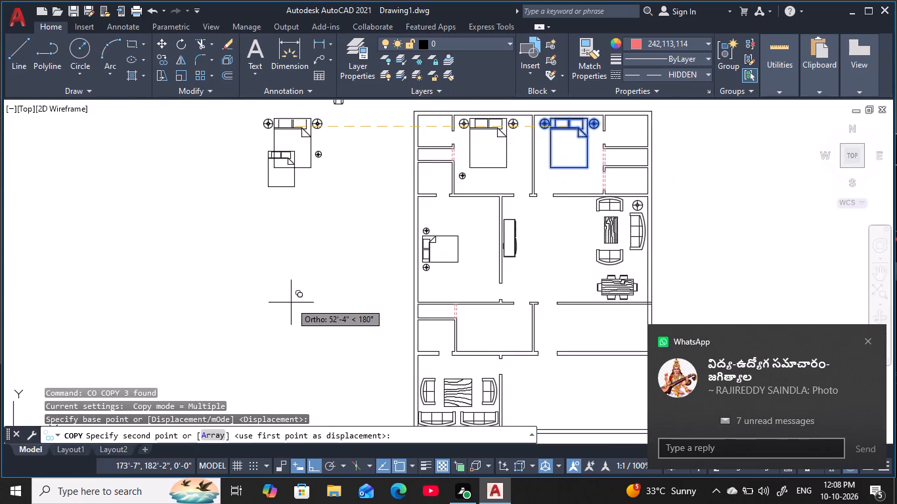
key("F8")
left_click(313, 270)
key("Escape")
key("Escape")
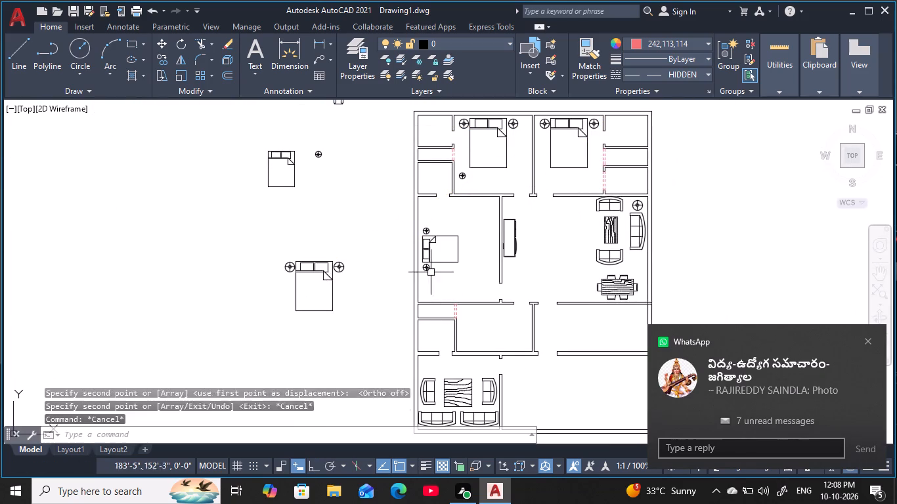
key("Escape")
key("Escape")
key("Escape")
Erase the small bed and its two lamps in the middle-left bedroom.
scroll(435, 252, "up", 2)
middle_click_drag(435, 252, 441, 244)
key("Escape")
key("Escape")
left_click(410, 169)
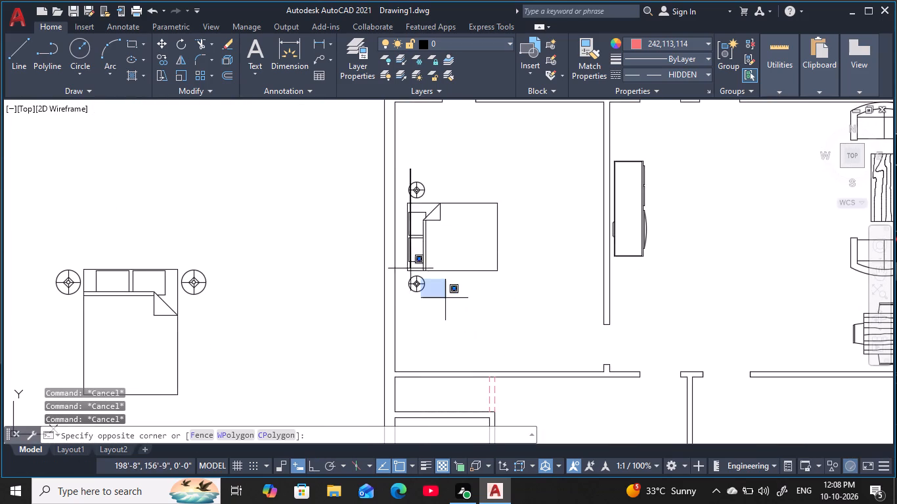
left_click(506, 347)
left_click(402, 169)
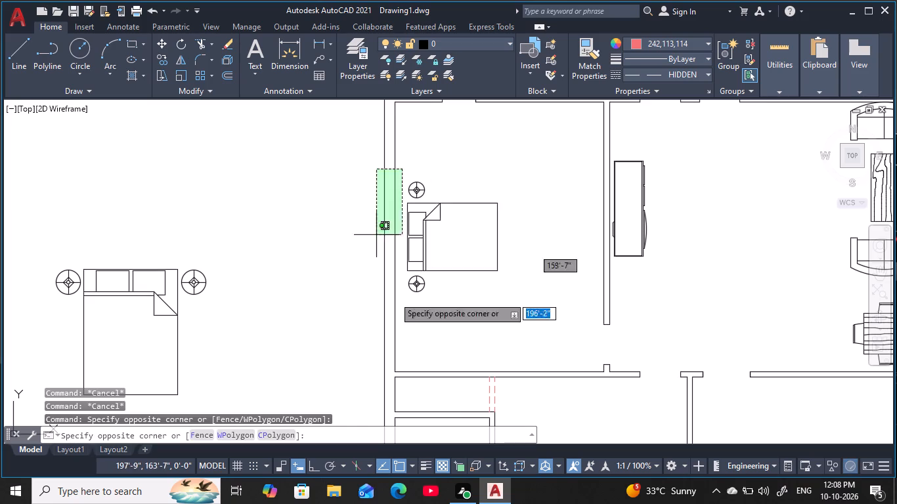
left_click(514, 368)
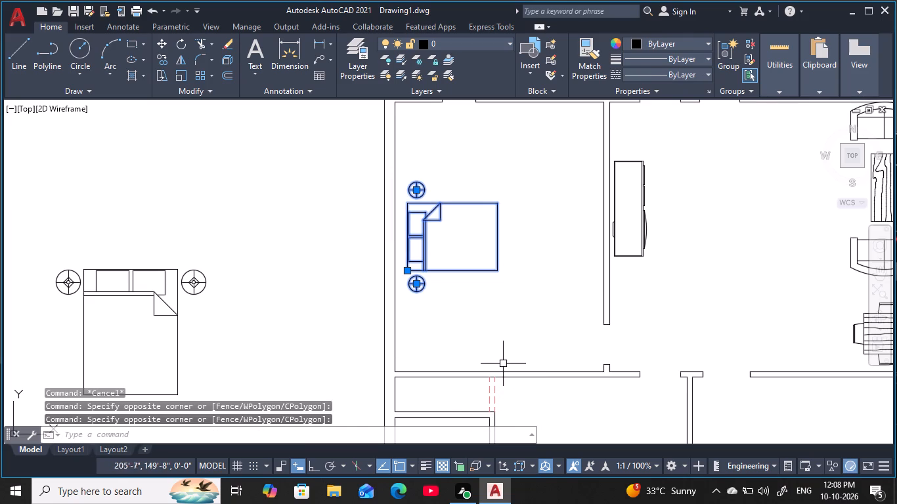
type("e")
key("space")
Rotate the enlarged bed and two lamps outside the plan by 90° about the head edge, with Ortho on.
middle_click_drag(269, 312, 376, 287)
key("Escape")
key("Escape")
key("Escape")
key("Escape")
left_click(338, 422)
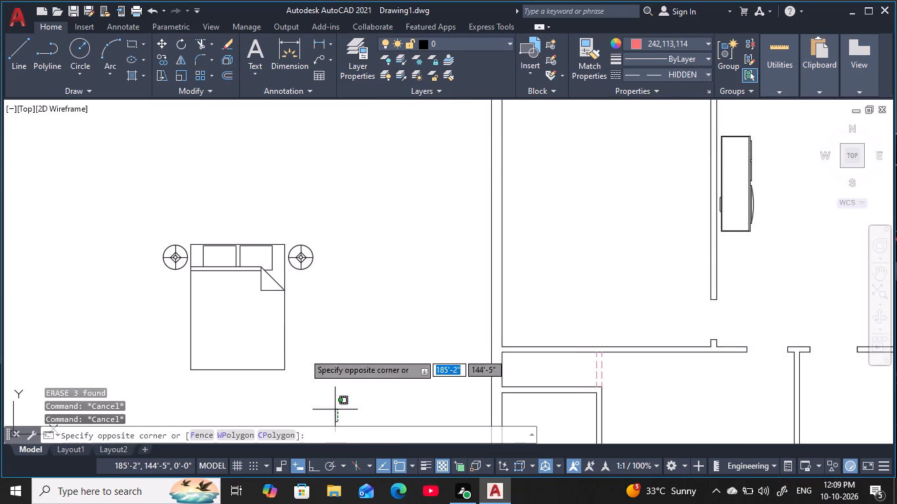
left_click(83, 178)
type("ro")
key("space")
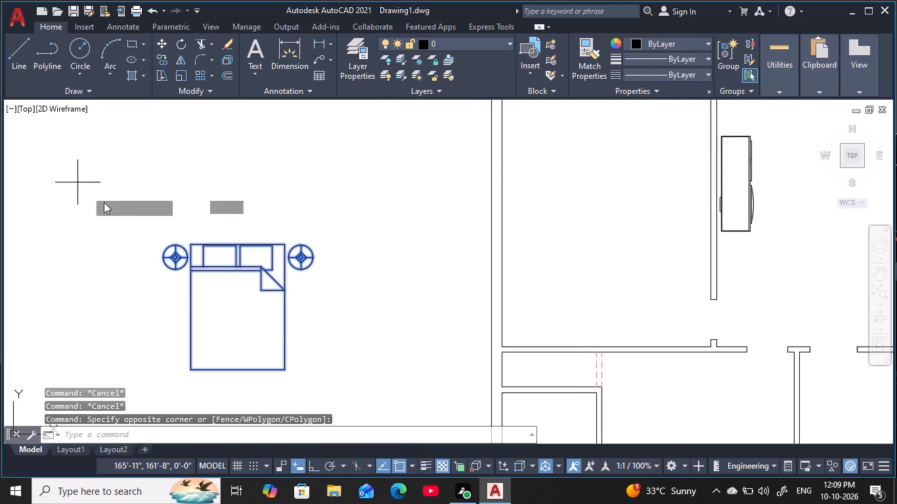
left_click(208, 244)
key("F8")
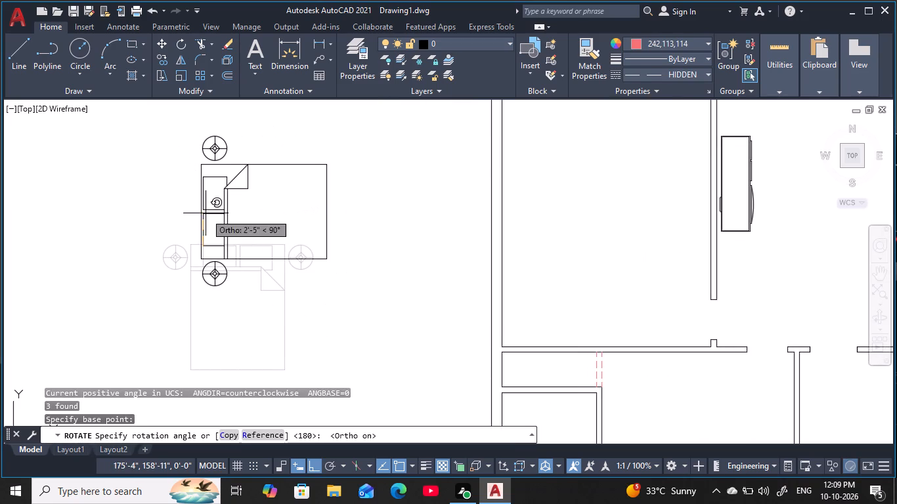
left_click(206, 213)
key("Escape")
key("Escape")
key("Escape")
key("Escape")
key("Escape")
key("Escape")
Move the rotated bed and lamps horizontally about 23'-2" into the middle-left bedroom, using the midpoint of the head edge as base point.
left_click_drag(156, 133, 209, 238)
left_click_drag(328, 354, 334, 355)
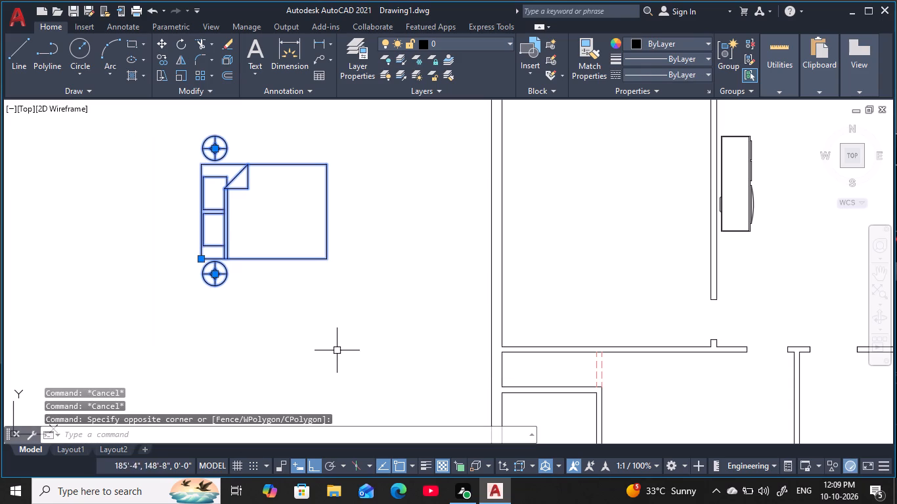
key("c")
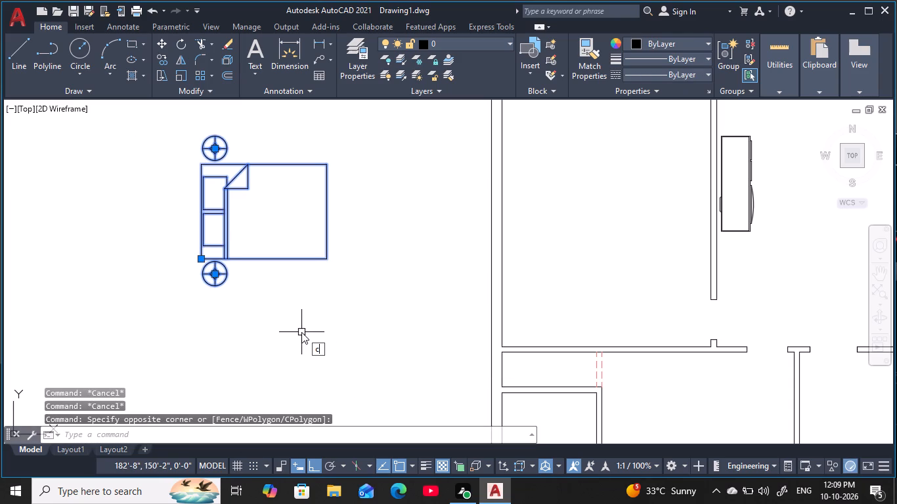
key("BackSpace")
key("m")
key("space")
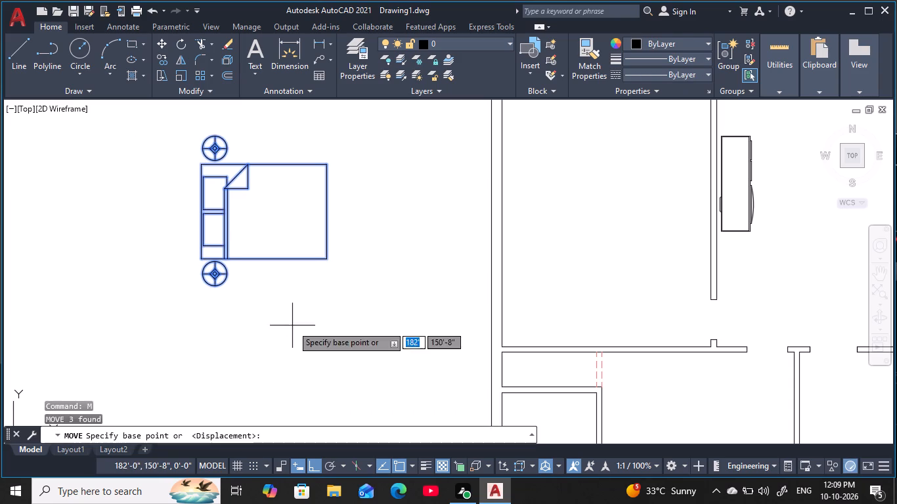
left_click(198, 211)
middle_click_drag(368, 245, 389, 253)
scroll(374, 261, "down", 1)
scroll(481, 255, "up", 1)
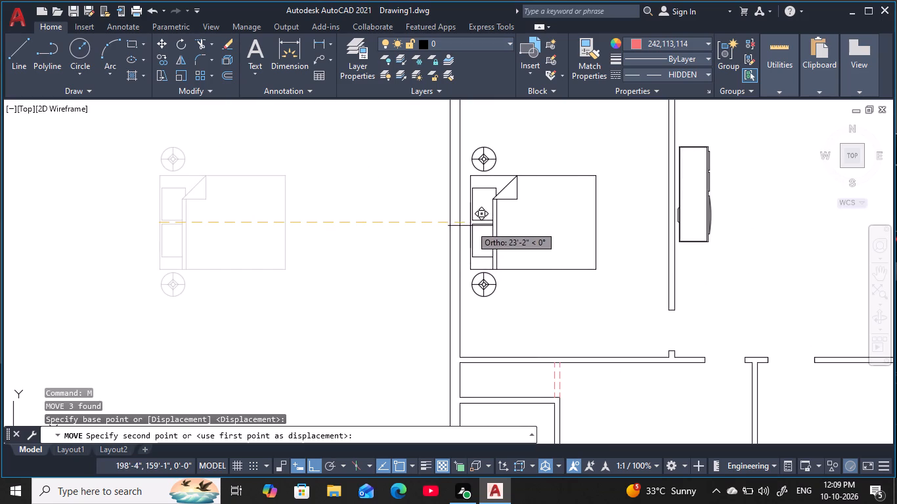
left_click(469, 226)
scroll(299, 249, "down", 3)
middle_click_drag(296, 250, 247, 241)
key("Escape")
scroll(315, 231, "up", 2)
middle_click_drag(318, 230, 321, 231)
key("Escape")
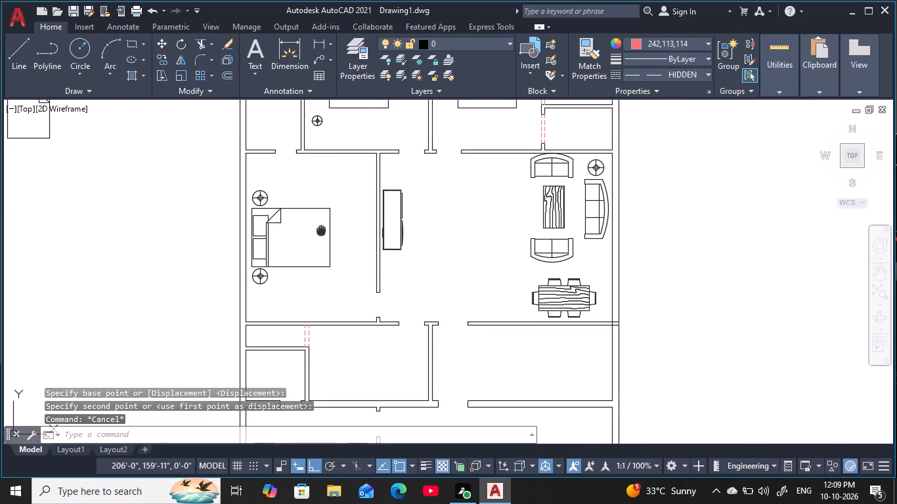
Erase the leftover small lamp below the bed in the upper-left bedroom.
middle_click_drag(321, 231, 328, 255)
scroll(333, 283, "down", 1)
key("Escape")
key("Escape")
key("Escape")
key("Escape")
scroll(332, 203, "up", 4)
key("Escape")
key("Escape")
middle_click_drag(332, 203, 334, 210)
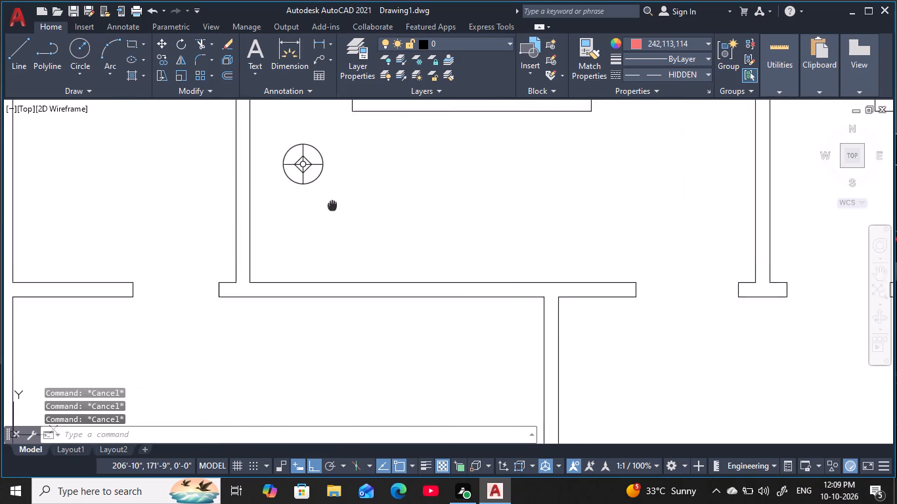
middle_click_drag(334, 210, 351, 250)
key("Escape")
key("Escape")
left_click(322, 169)
left_click(338, 285)
key("Escape")
key("Escape")
left_click(295, 167)
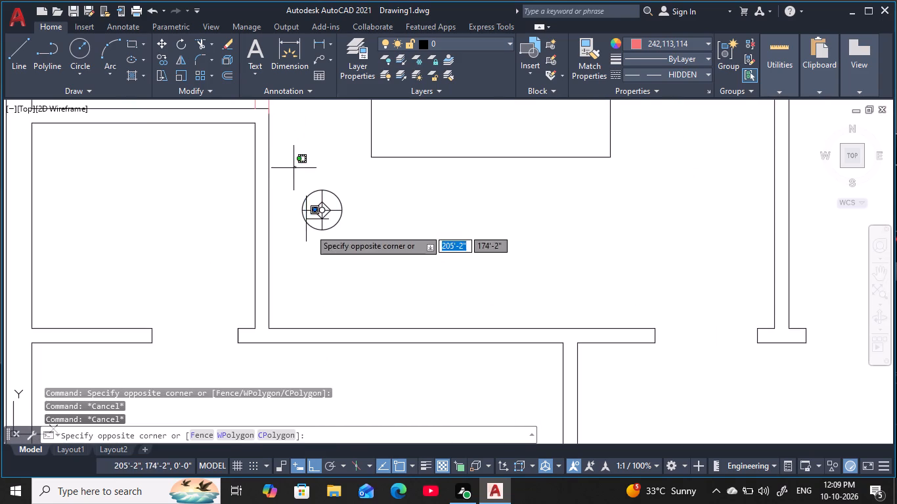
left_click(353, 261)
left_click(354, 258)
type("e")
key("space")
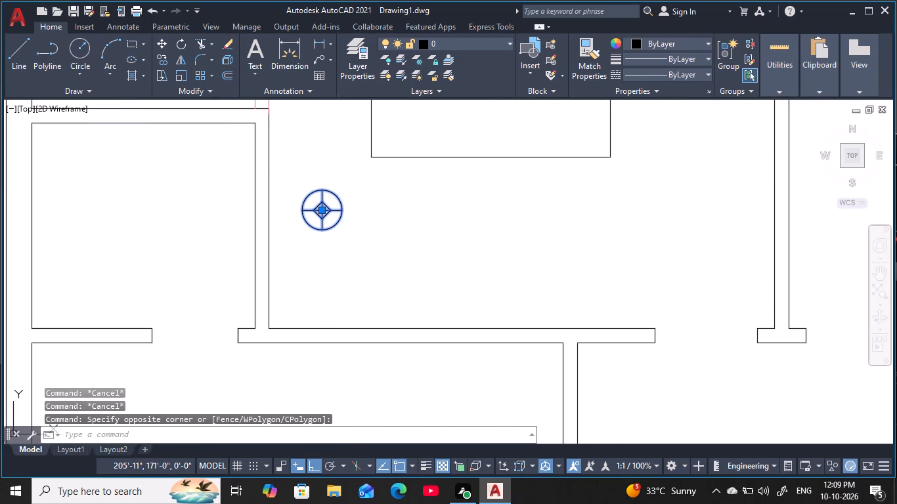
scroll(329, 262, "down", 3)
middle_click_drag(329, 262, 312, 259)
key("Escape")
key("Escape")
Open the Blocks collection of the Kitchens.dwg sample drawing in DesignCenter.
middle_click_drag(349, 266, 347, 254)
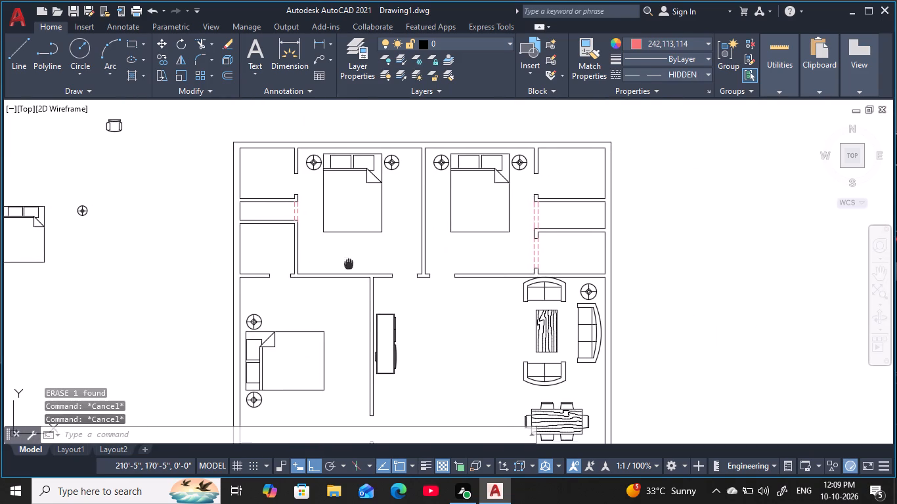
middle_click_drag(347, 254, 357, 185)
scroll(353, 218, "down", 1)
key("Escape")
key("Escape")
middle_click_drag(379, 339, 410, 307)
key("Escape")
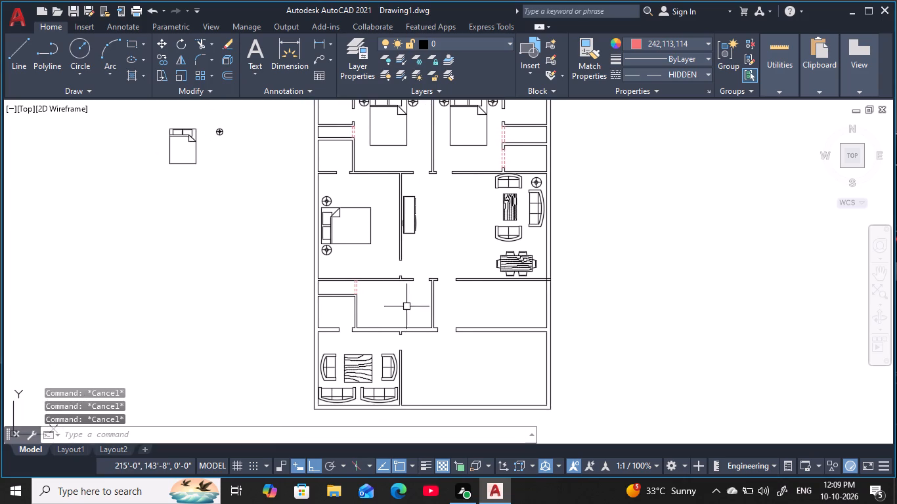
key("Escape")
key("Escape")
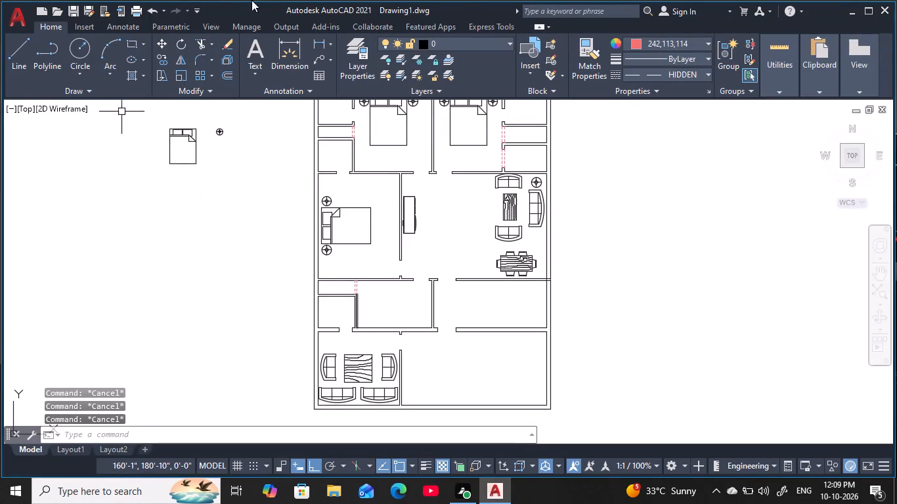
key("Escape")
key("Escape")
key("ctrl+2")
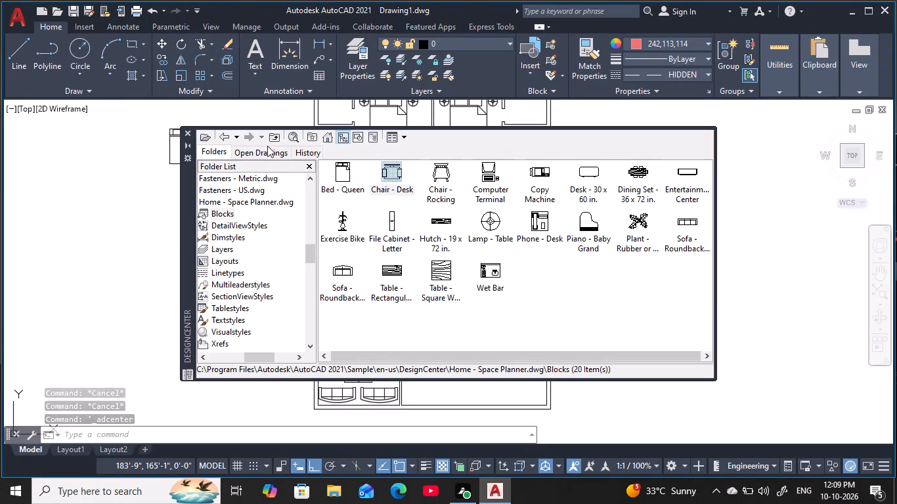
left_click(325, 142)
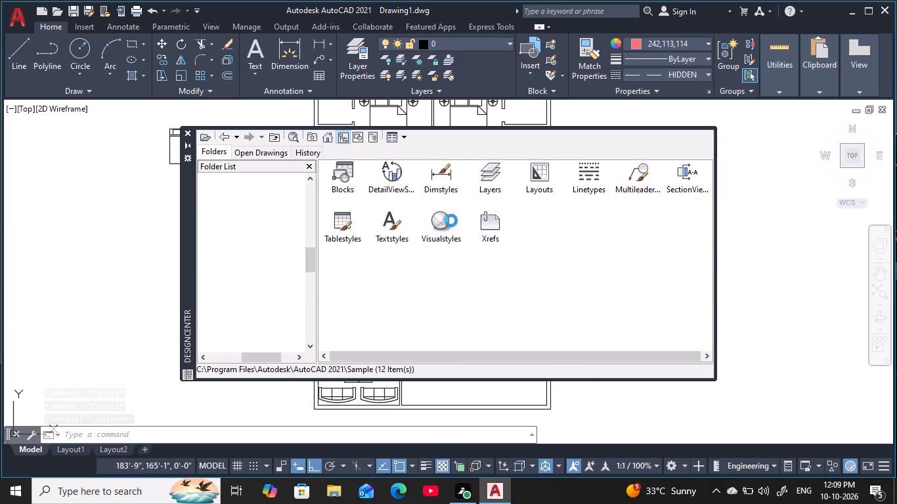
double_click(444, 182)
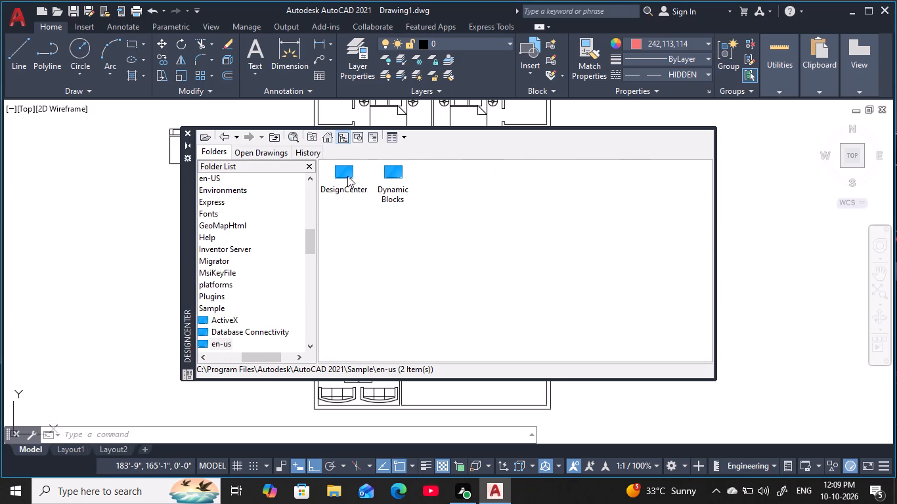
double_click(343, 173)
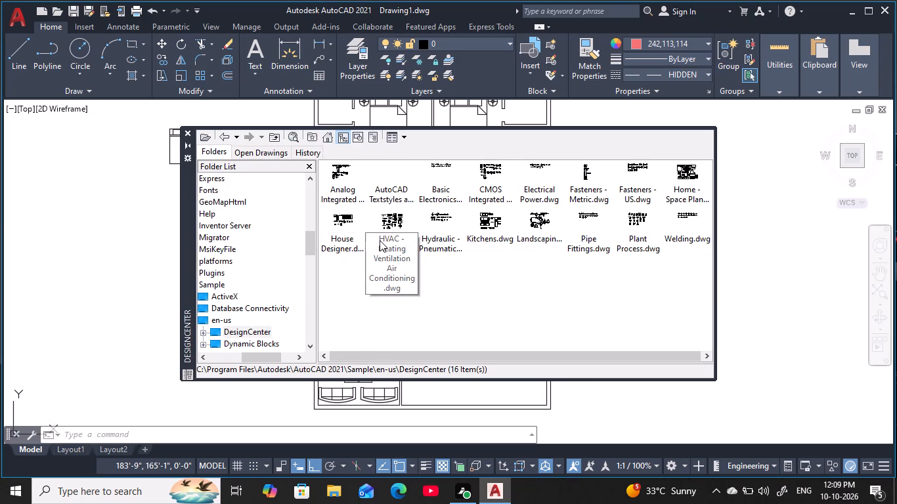
double_click(485, 231)
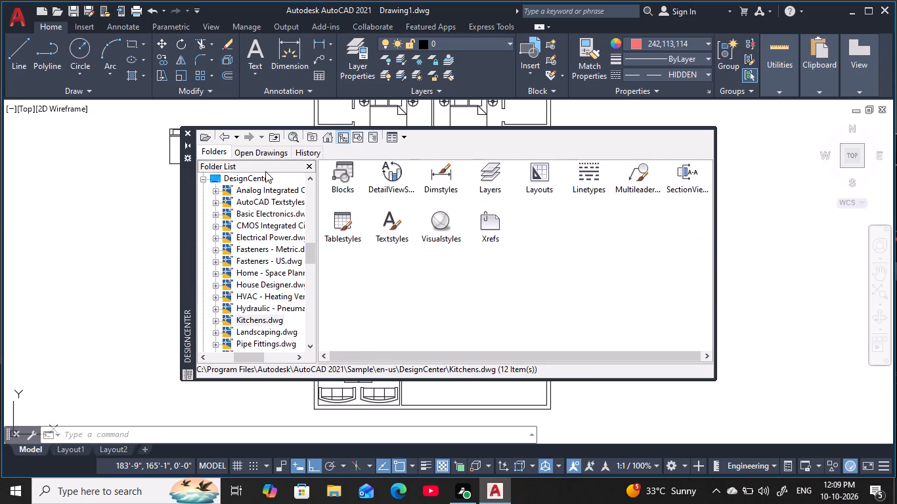
double_click(348, 175)
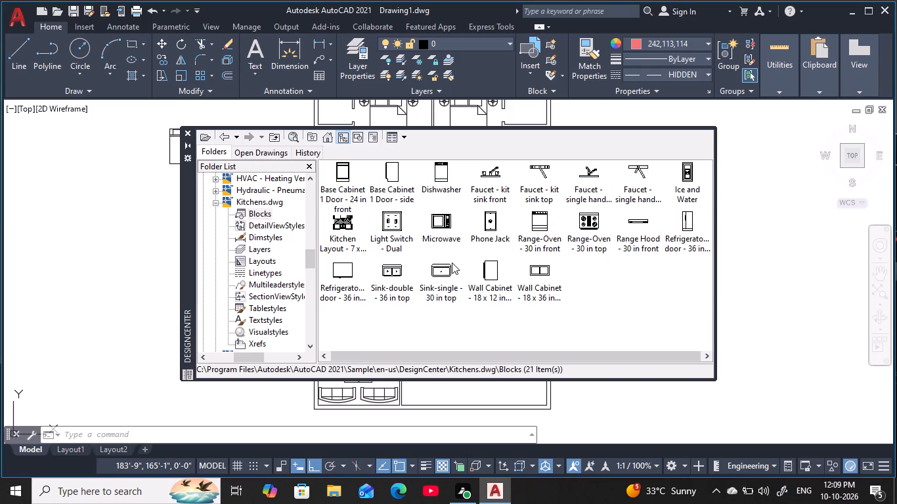
Place the 7 x 8 ft Kitchen Layout, Dishwasher, Sink-double, 36 in Refrigerator, Range-Oven top and Sink-single blocks in the empty area left of the plan.
left_click_drag(351, 223, 125, 229)
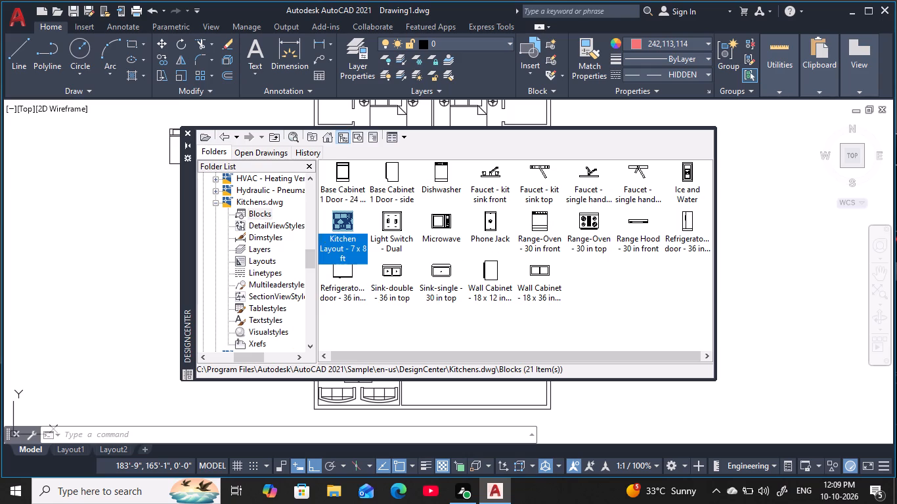
left_click_drag(125, 229, 92, 220)
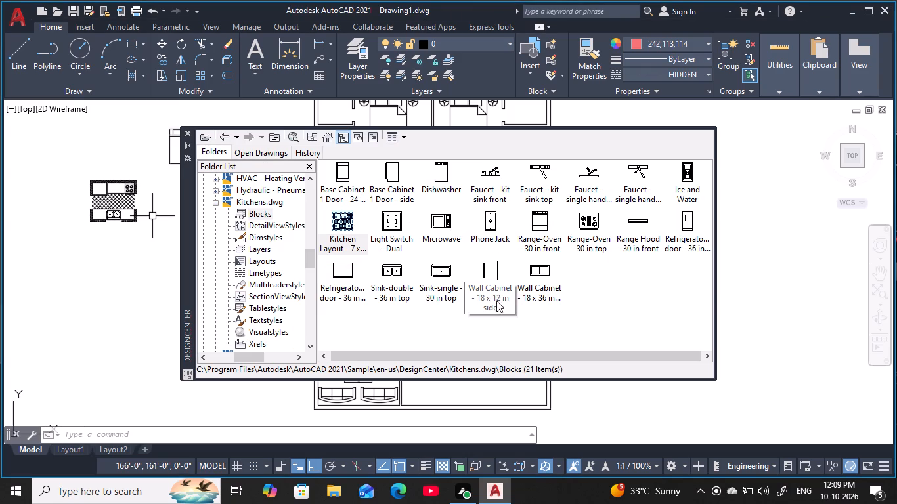
left_click_drag(431, 178, 295, 236)
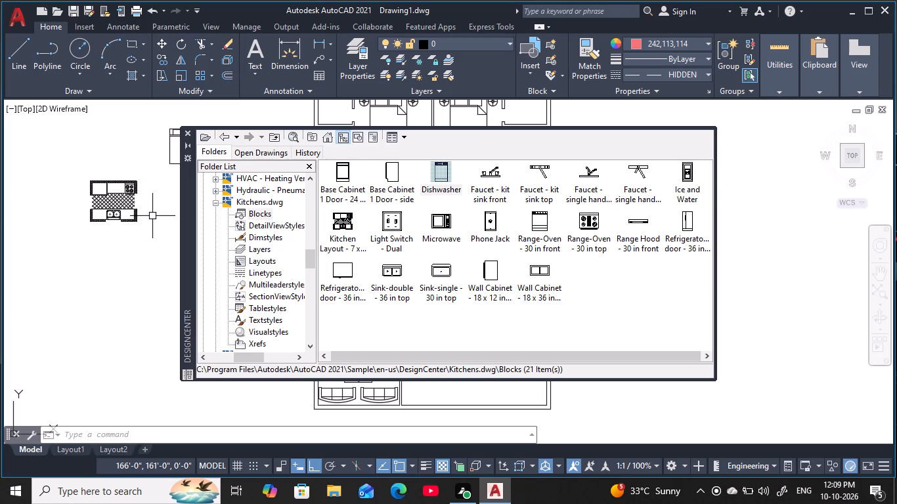
left_click_drag(295, 236, 100, 277)
left_click_drag(392, 270, 58, 342)
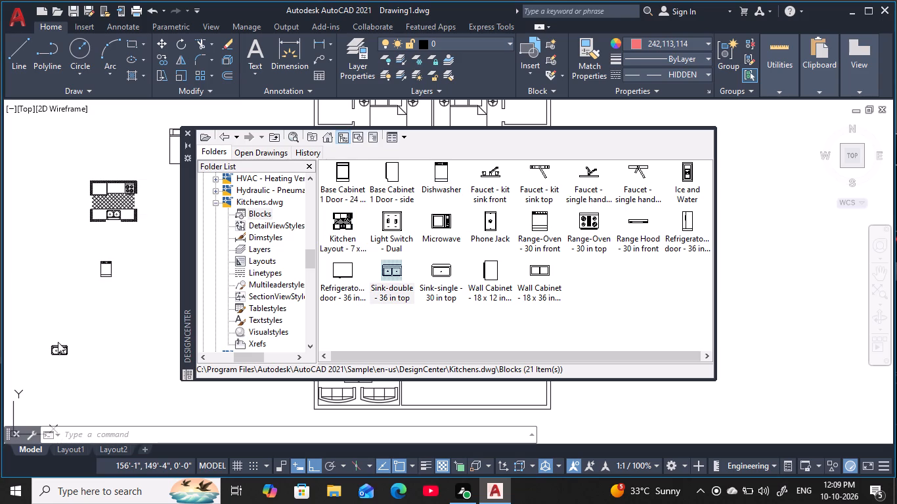
left_click_drag(58, 342, 59, 346)
left_click_drag(345, 278, 156, 320)
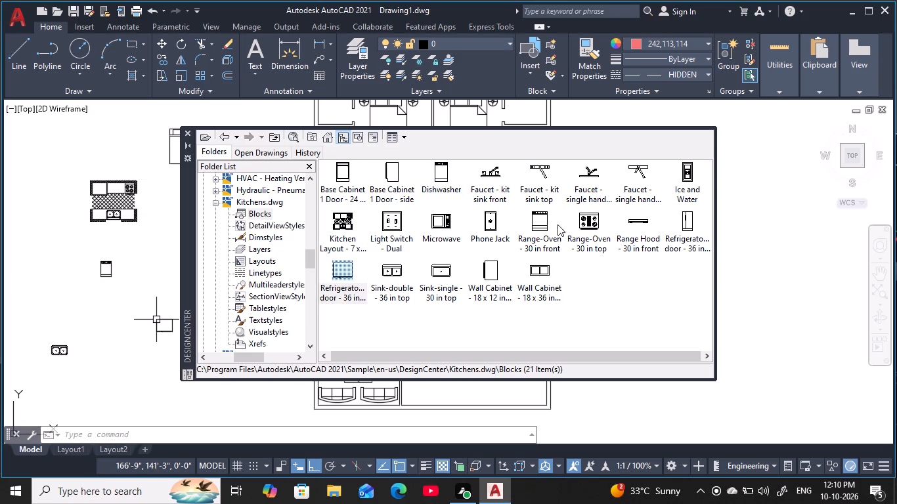
left_click_drag(579, 220, 146, 255)
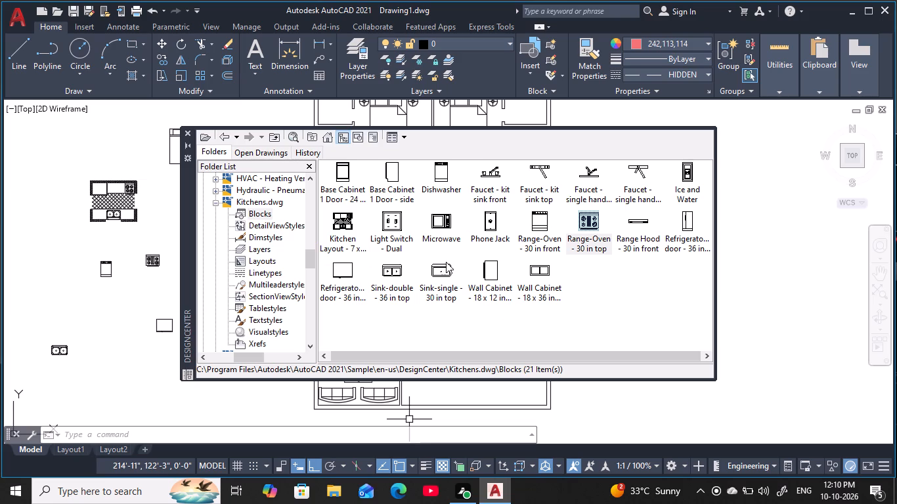
left_click_drag(435, 268, 121, 302)
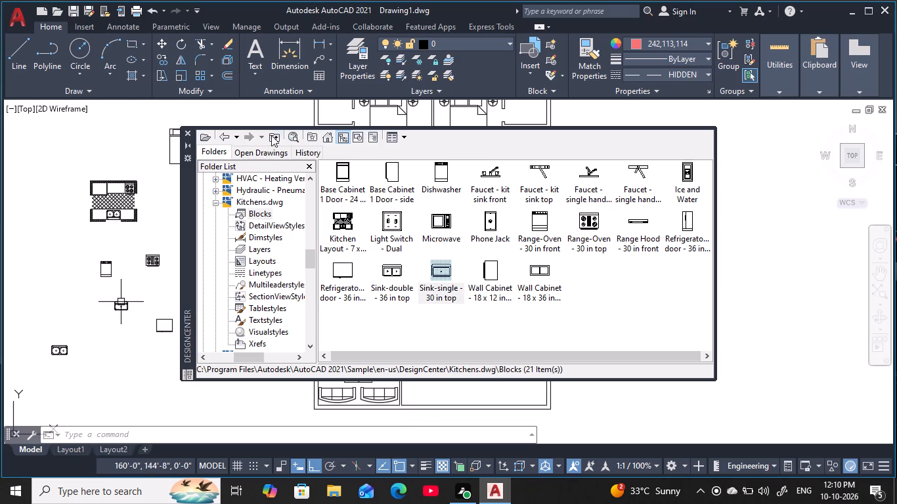
Place the Sink - Oval top and Toilet - top blocks from House Designer.dwg in the empty area left of the plan.
left_click(223, 140)
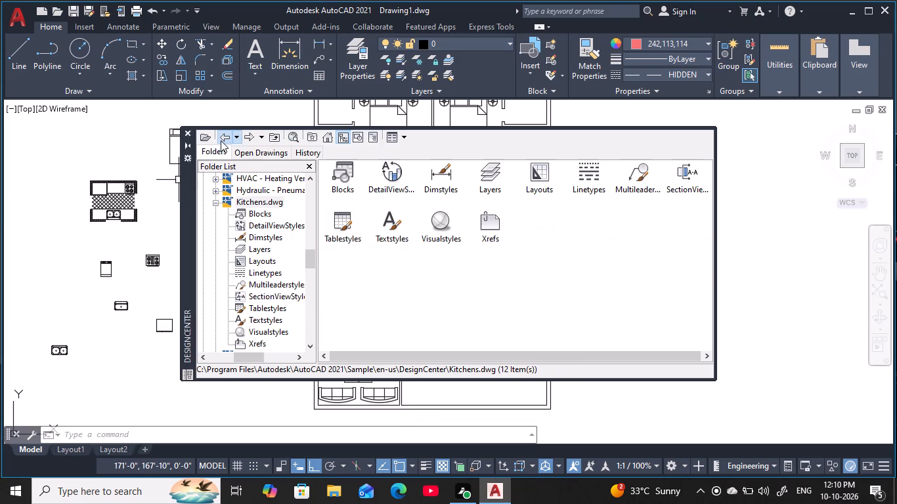
left_click(221, 140)
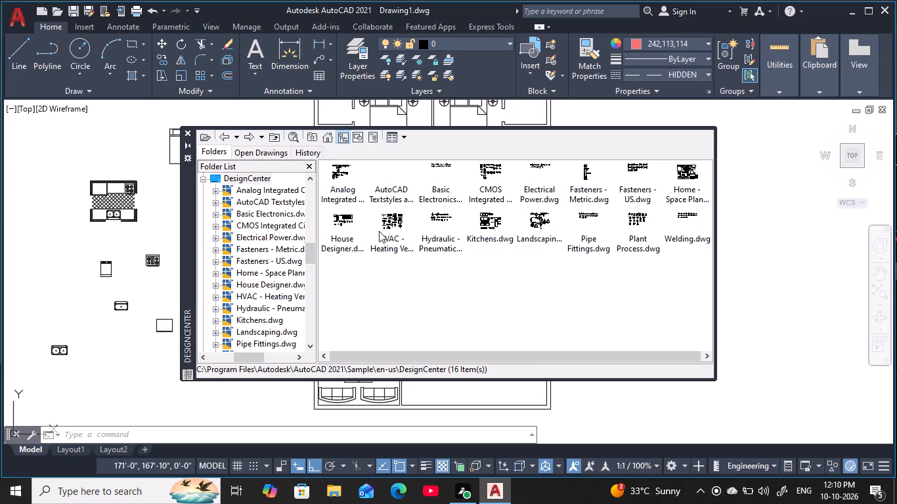
triple_click(351, 230)
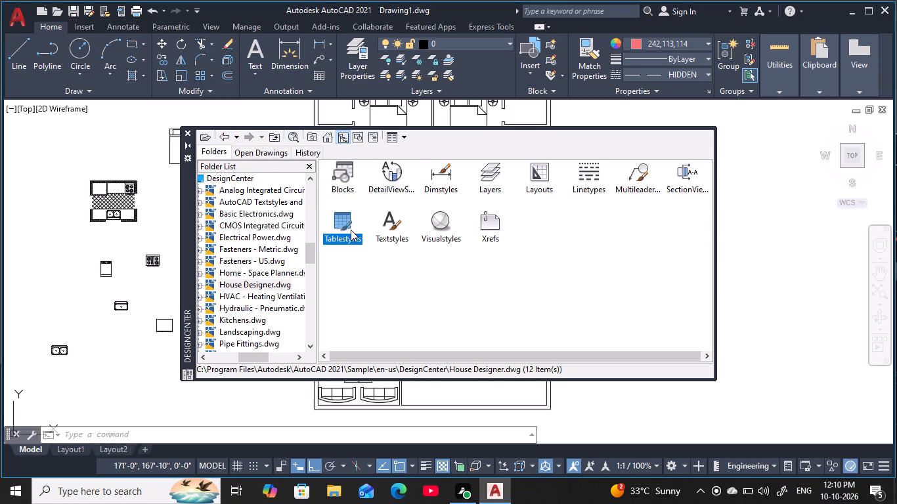
double_click(343, 187)
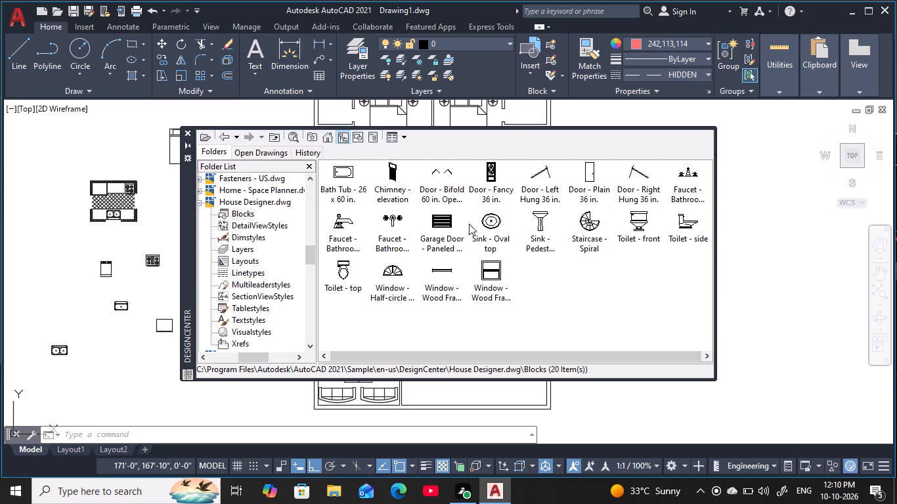
left_click_drag(496, 227, 73, 240)
left_click_drag(343, 271, 142, 304)
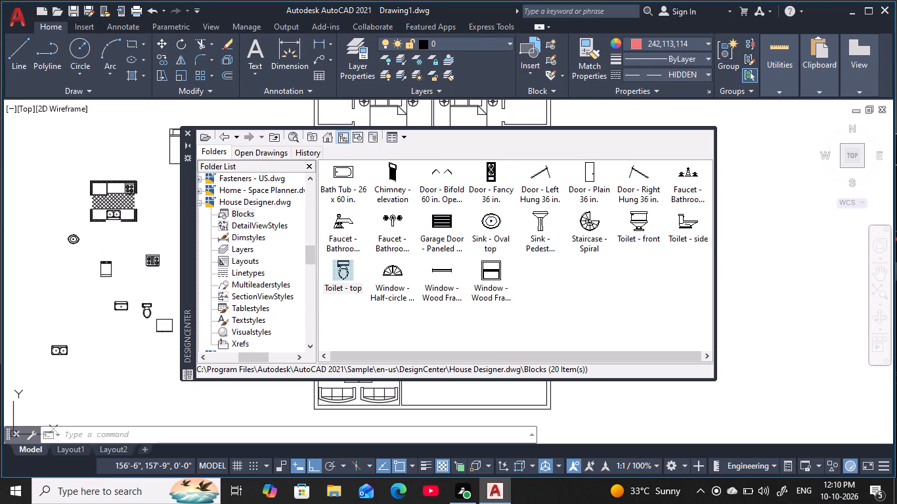
Shift the top-view toilet block farther left, between the oval sink and the double sink outside the plan.
left_click_drag(142, 304, 67, 298)
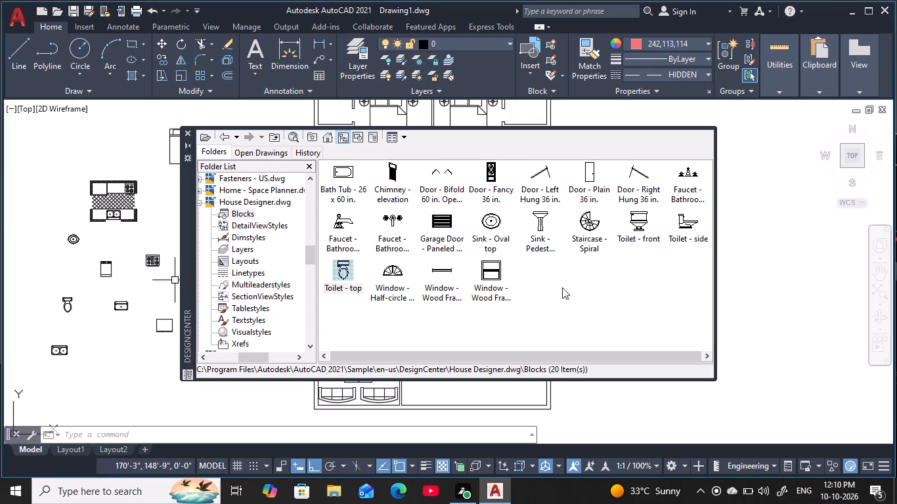
Place the Bath Tub - 26 x 60 in. block above the kitchen layout left of the plan and close DesignCenter.
left_click_drag(336, 177, 244, 177)
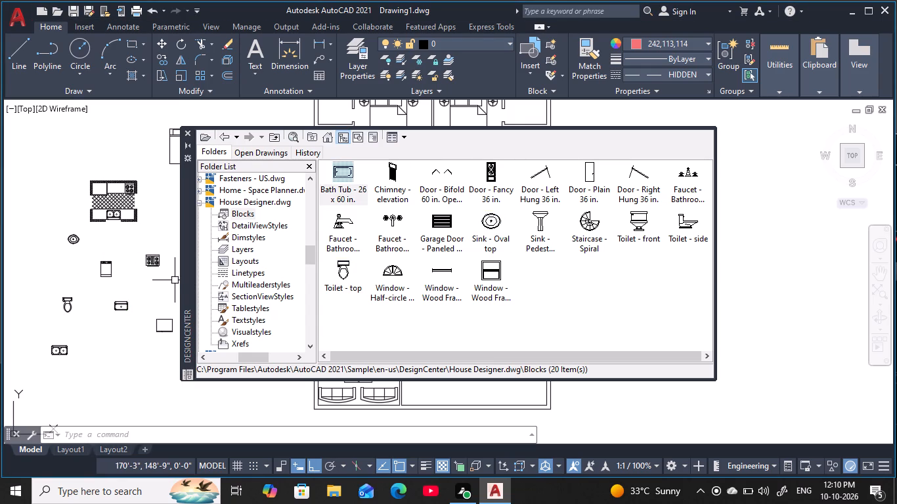
left_click_drag(244, 177, 100, 136)
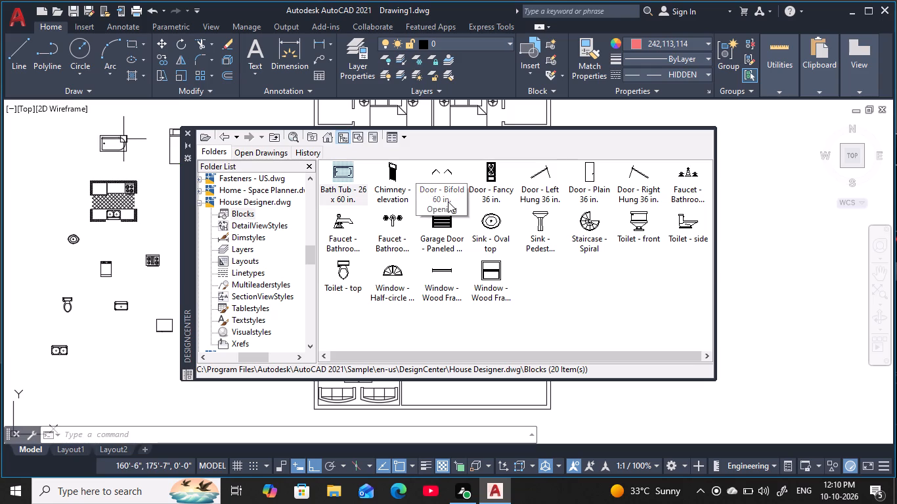
key("Escape")
key("Escape")
key("Escape")
key("Escape")
key("Escape")
key("Escape")
key("Escape")
key("Escape")
key("Escape")
key("Escape")
key("Escape")
key("Escape")
key("Escape")
key("Escape")
key("Escape")
key("Escape")
key("Escape")
key("Escape")
key("Escape")
key("Escape")
left_click(187, 131)
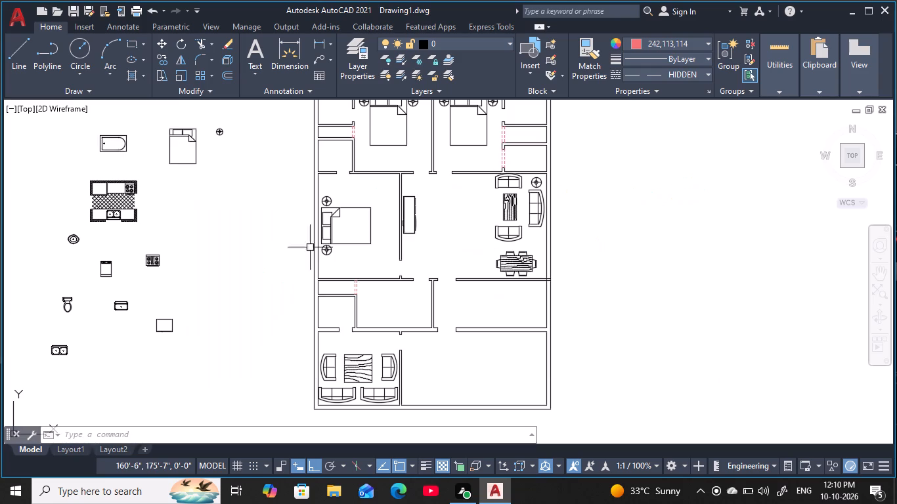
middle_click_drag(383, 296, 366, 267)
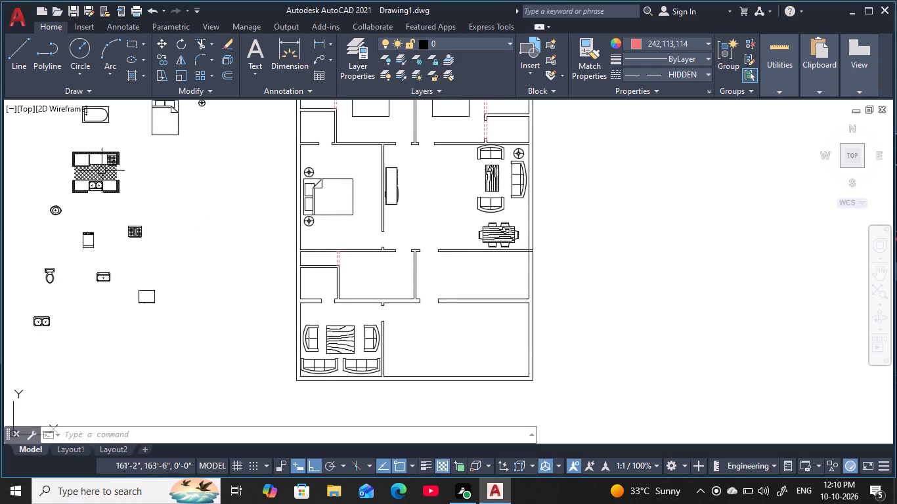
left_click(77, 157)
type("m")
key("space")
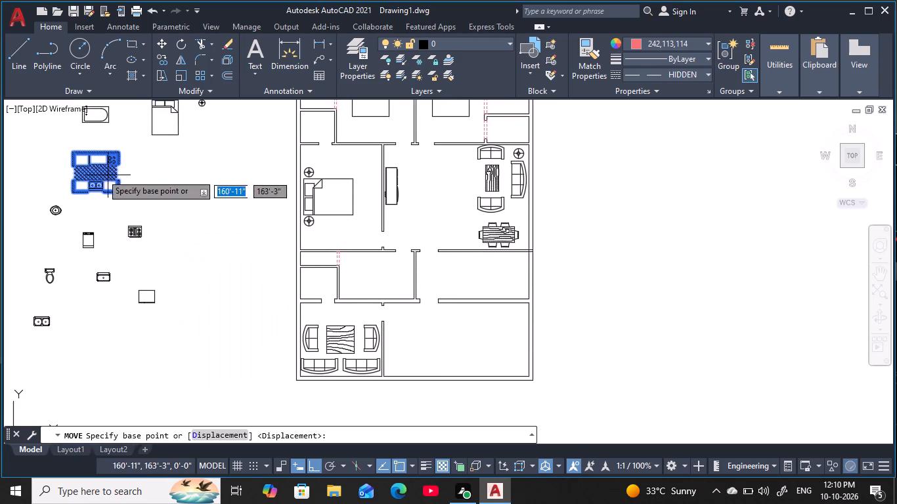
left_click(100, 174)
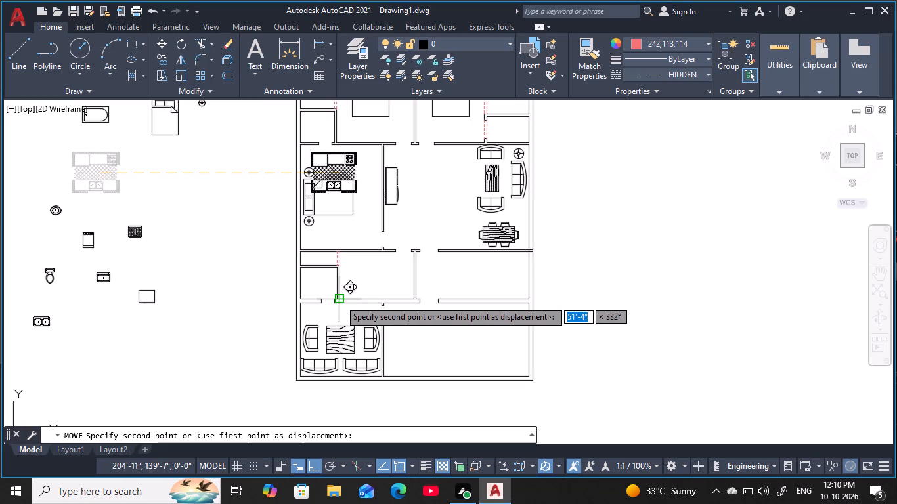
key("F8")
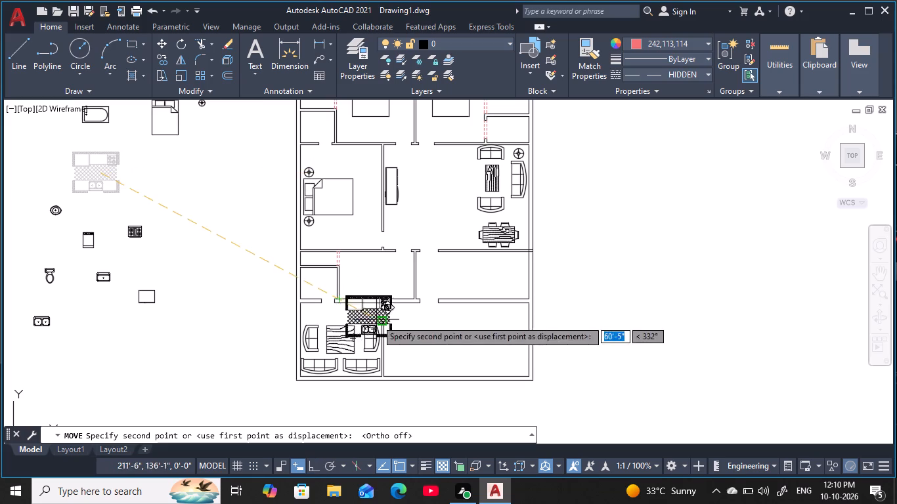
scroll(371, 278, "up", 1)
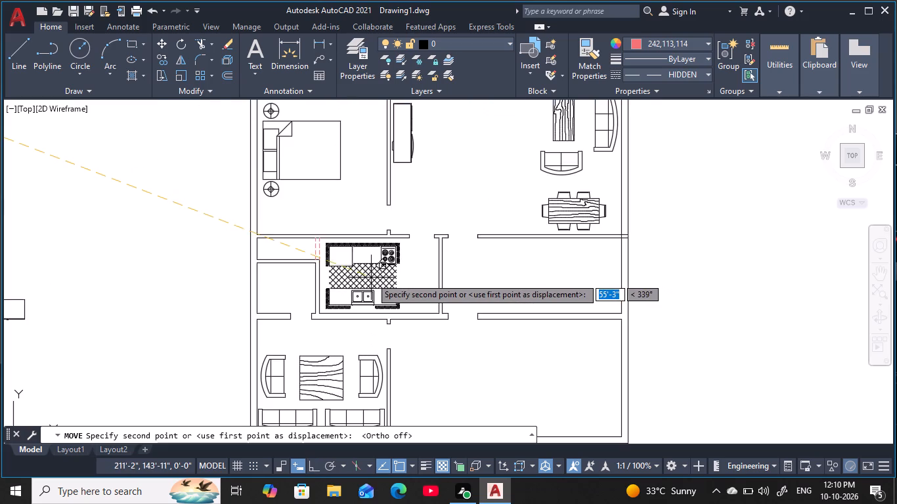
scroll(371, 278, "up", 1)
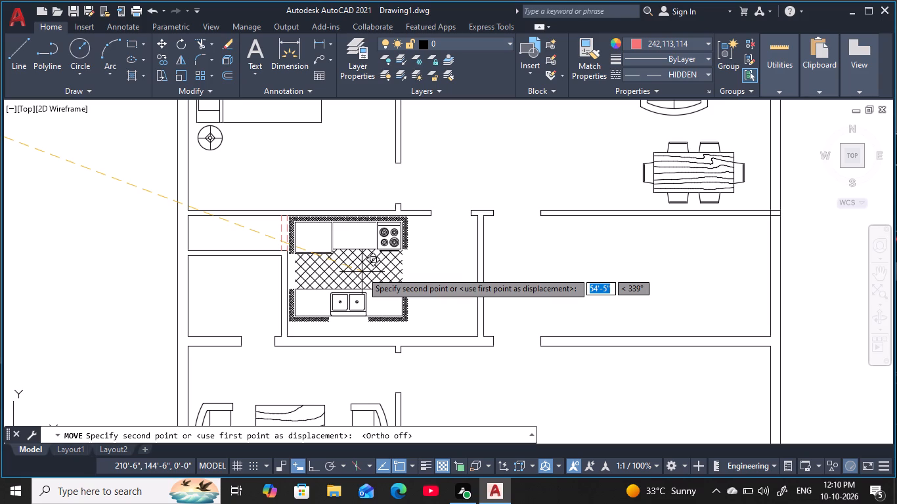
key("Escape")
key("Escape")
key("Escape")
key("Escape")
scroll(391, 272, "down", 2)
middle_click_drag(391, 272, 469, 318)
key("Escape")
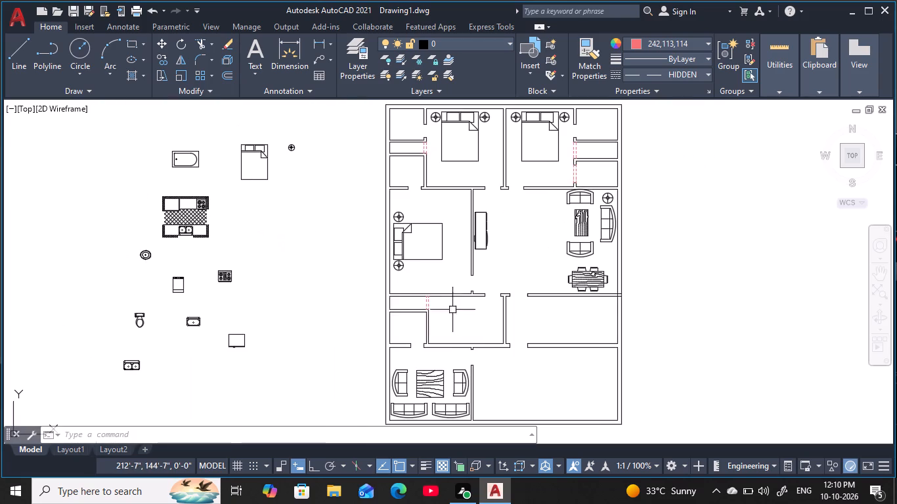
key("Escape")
Move the kitchen layout block to the empty space just outside the plan's left outer wall.
left_click(202, 220)
type("m")
key("space")
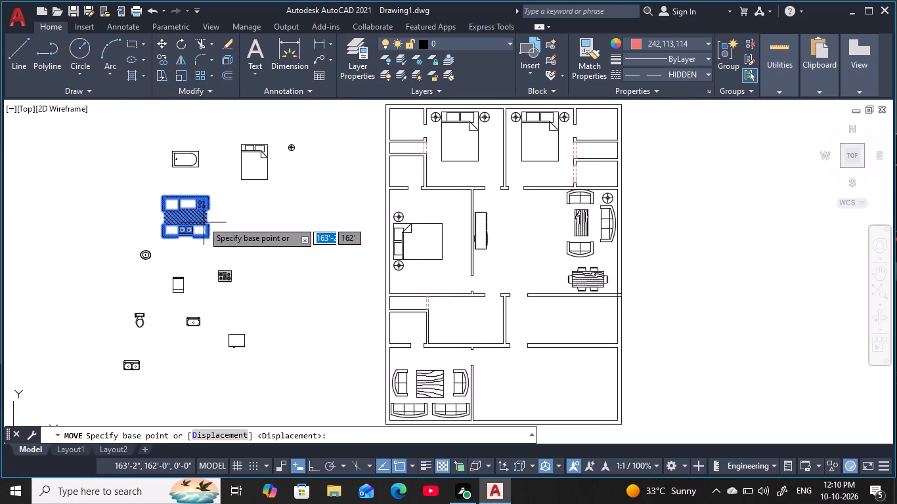
left_click_drag(195, 219, 290, 270)
left_click(349, 302)
key("Escape")
key("Escape")
key("Escape")
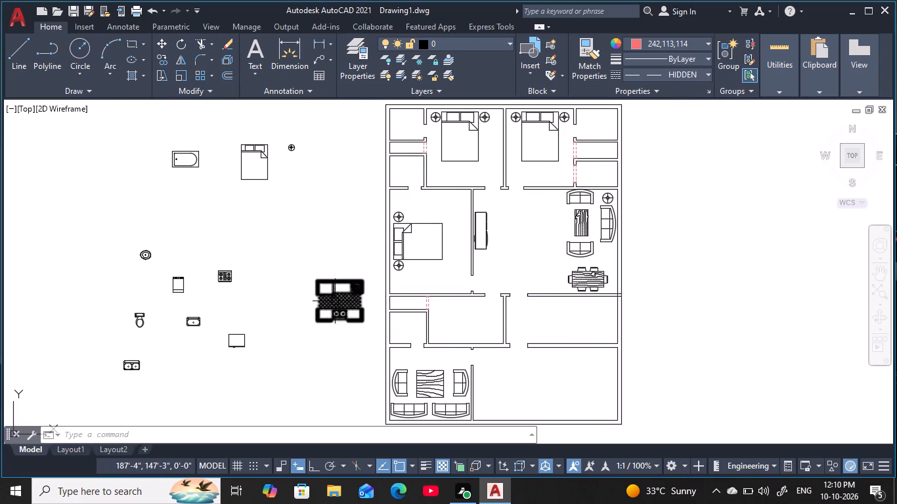
key("Escape")
key("Escape")
Rotate the kitchen layout block 180 degrees so its sink counter faces the top of the plan.
left_click_drag(334, 295, 334, 301)
key("r")
type("o")
key("space")
key("space")
left_click(332, 298)
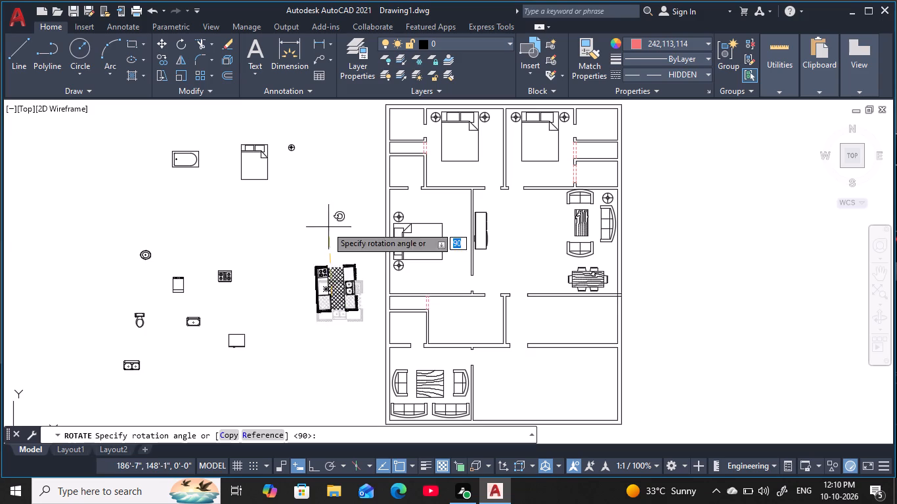
key("F8")
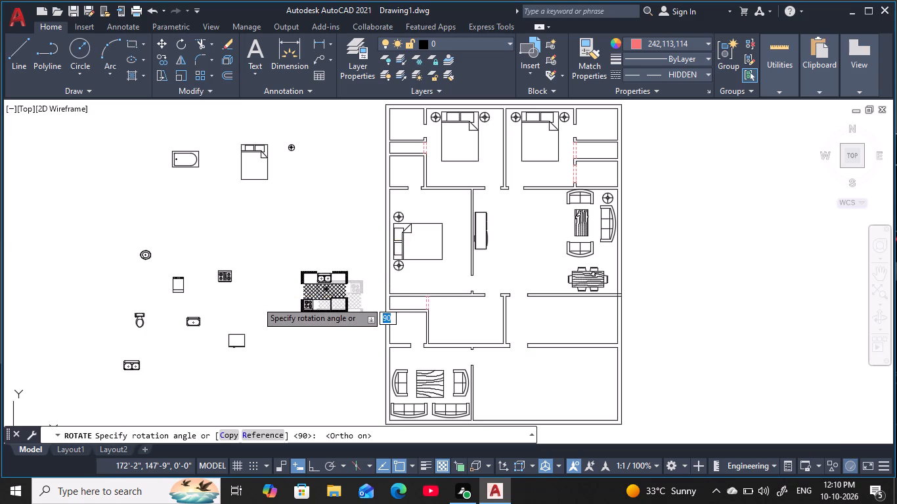
left_click(261, 297)
key("Escape")
key("Escape")
key("Escape")
key("Escape")
key("Escape")
Move the kitchen layout block into the room below the middle-left bedroom, near its upper-left corner.
left_click(324, 293)
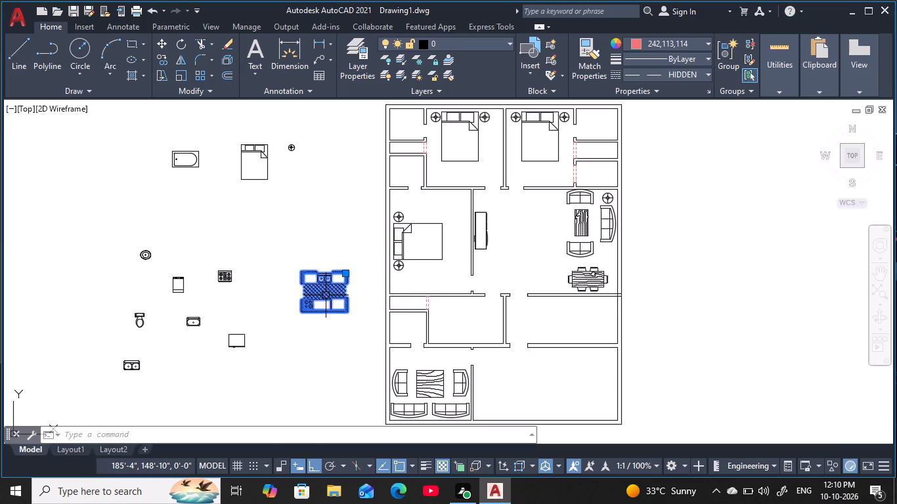
type("m")
key("space")
left_click(327, 291)
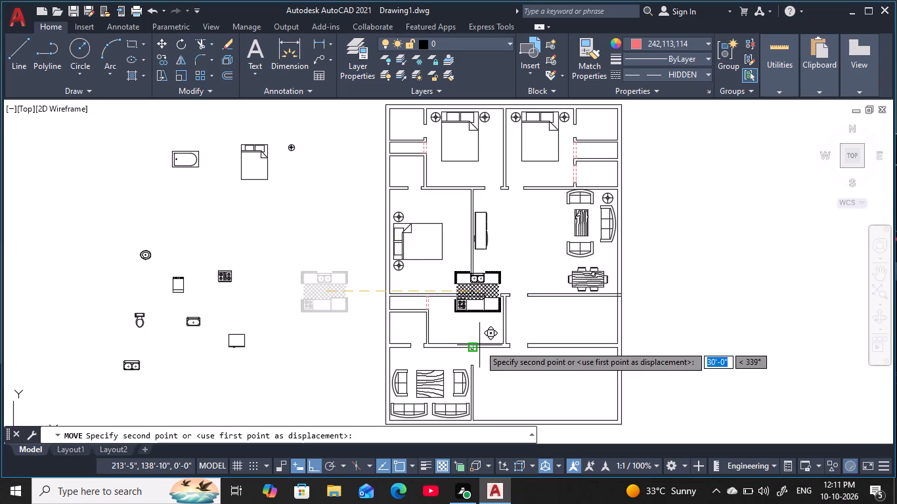
key("F8")
scroll(471, 326, "up", 3)
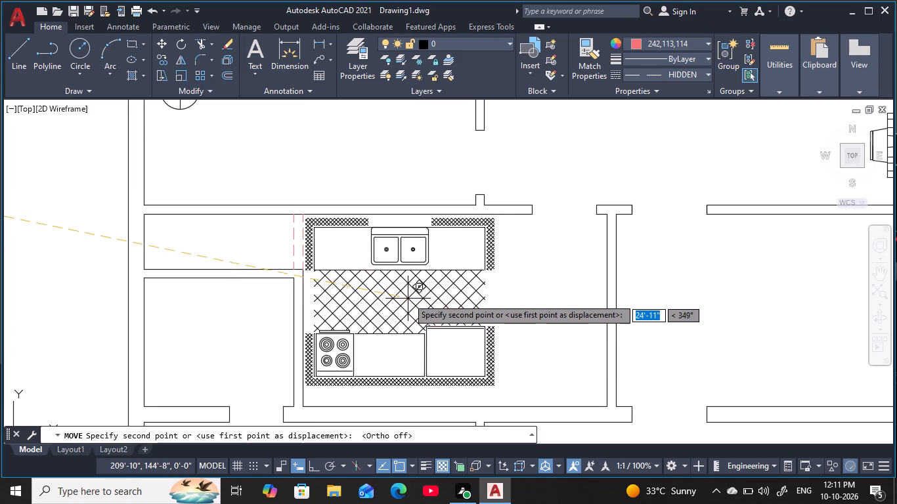
scroll(405, 296, "up", 1)
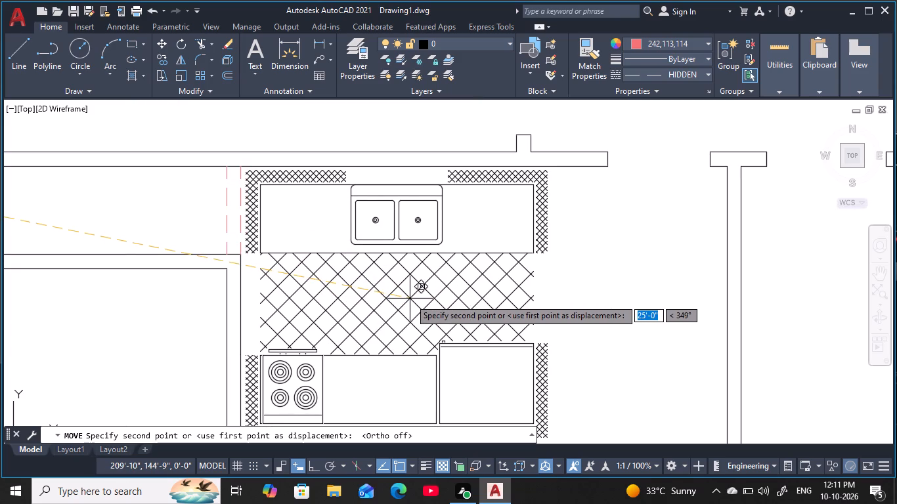
left_click(410, 299)
scroll(546, 314, "down", 1)
middle_click_drag(548, 312, 570, 278)
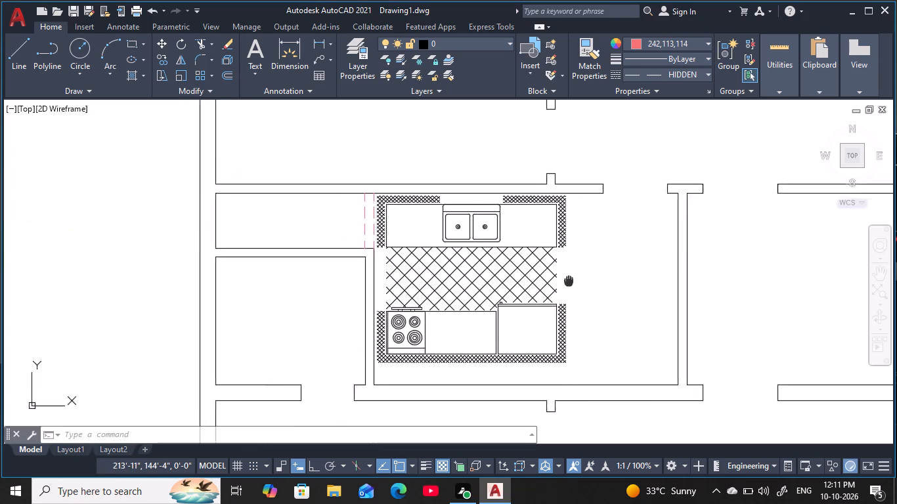
middle_click_drag(570, 278, 586, 255)
key("Escape")
key("Escape")
key("Escape")
key("Escape")
key("Escape")
key("Escape")
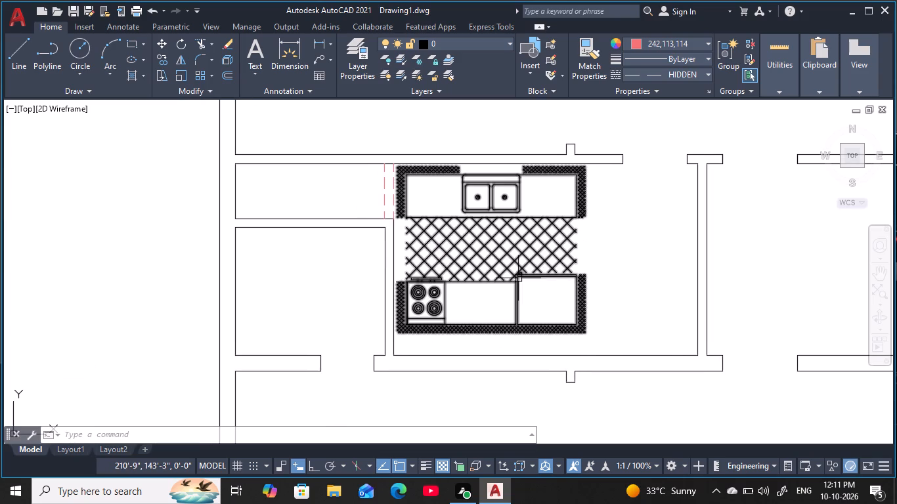
Scale up the kitchen layout block from its upper-left corner until it spans the room's height between the walls.
type("sc")
key("space")
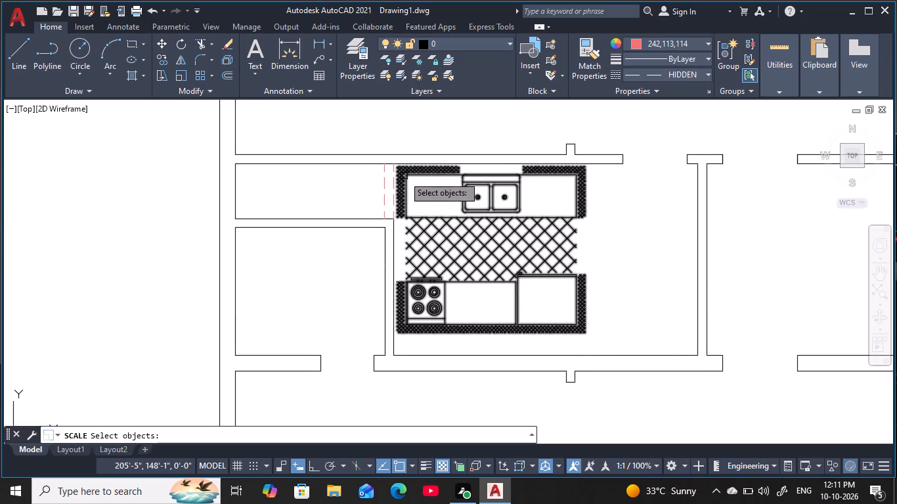
left_click(404, 176)
key("space")
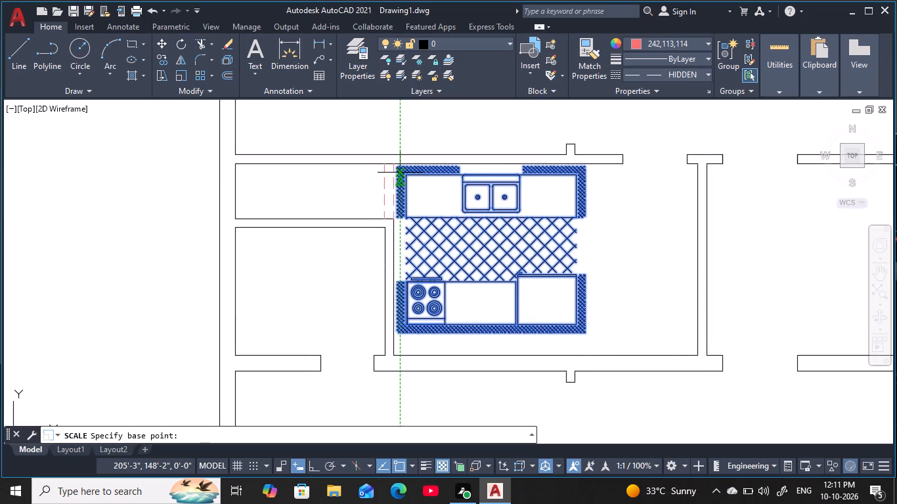
left_click(395, 168)
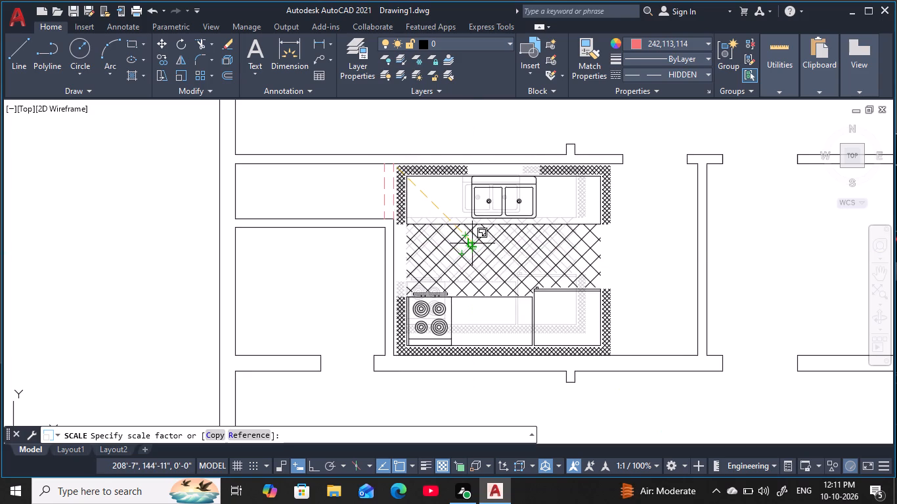
left_click(469, 243)
key("Escape")
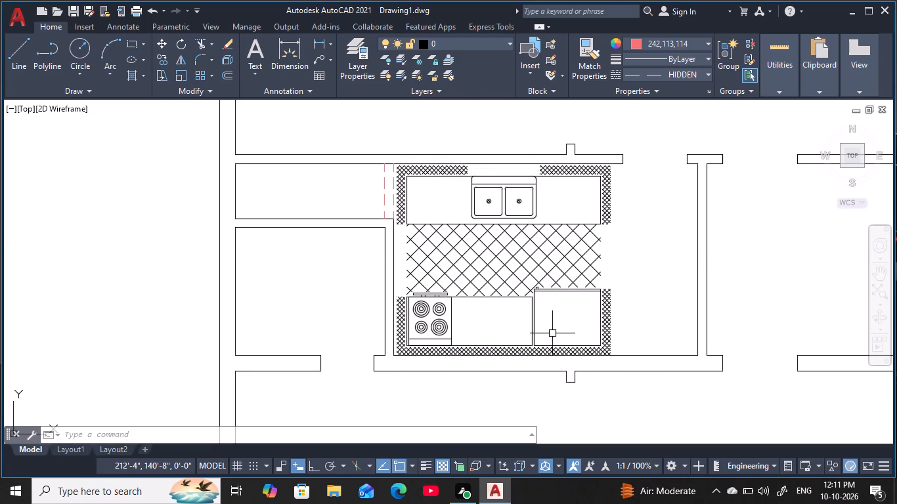
key("Escape")
key("Escape")
key("Escape")
key("Escape")
middle_click(623, 307)
key("Escape")
key("Escape")
key("Escape")
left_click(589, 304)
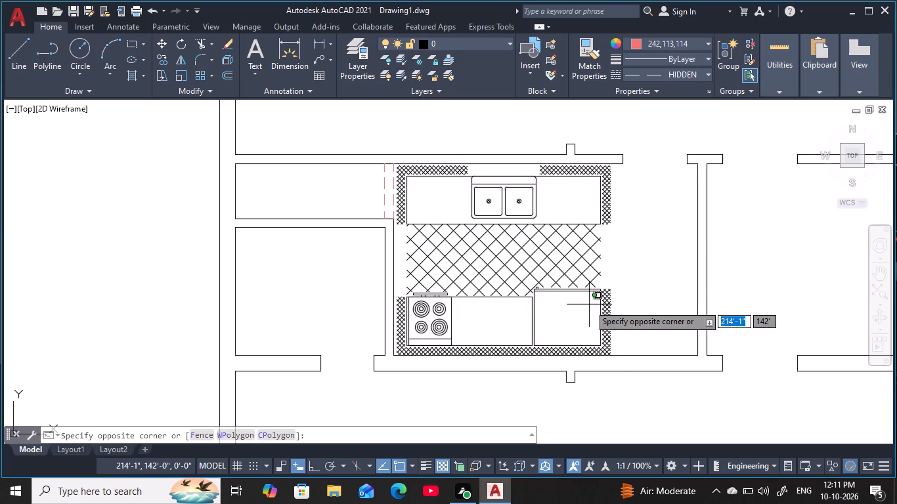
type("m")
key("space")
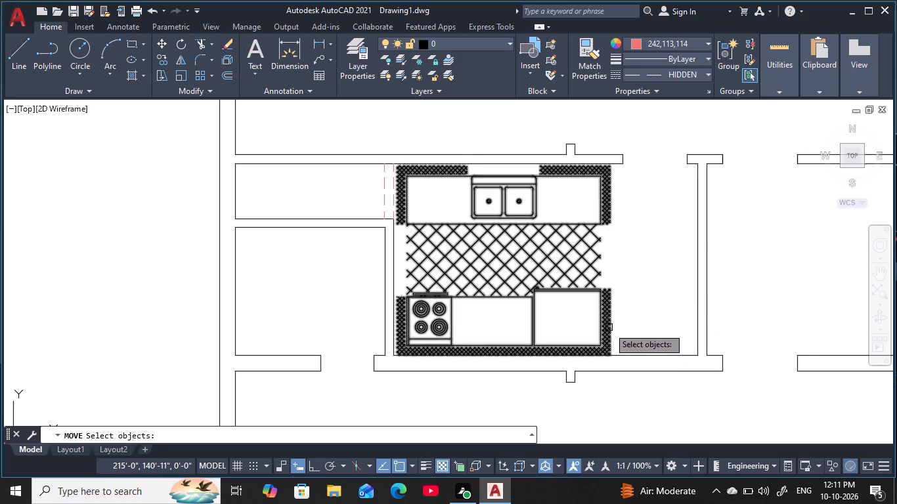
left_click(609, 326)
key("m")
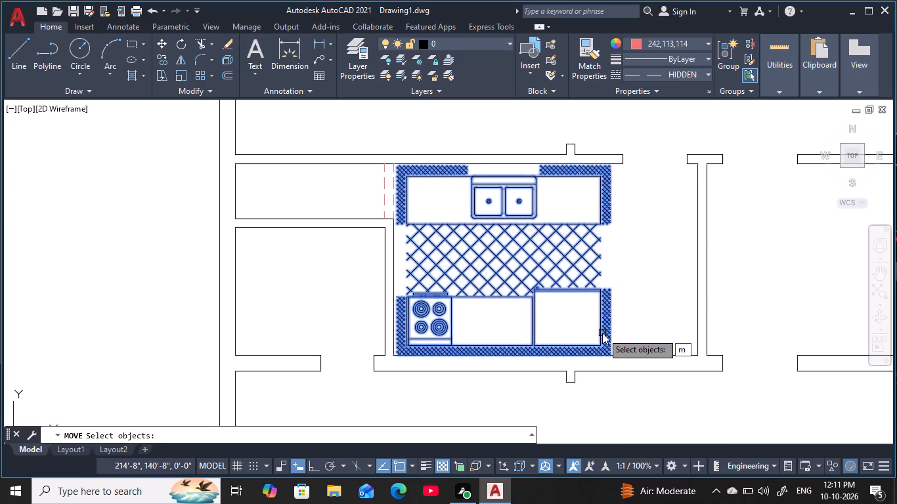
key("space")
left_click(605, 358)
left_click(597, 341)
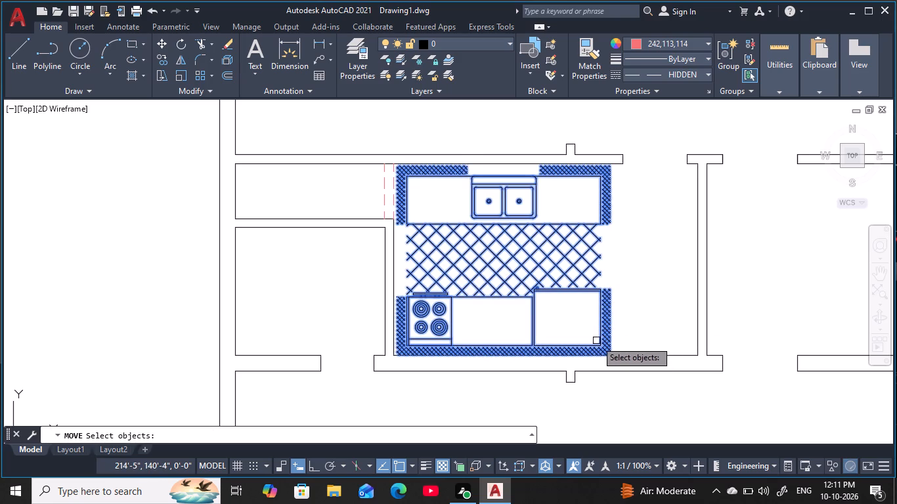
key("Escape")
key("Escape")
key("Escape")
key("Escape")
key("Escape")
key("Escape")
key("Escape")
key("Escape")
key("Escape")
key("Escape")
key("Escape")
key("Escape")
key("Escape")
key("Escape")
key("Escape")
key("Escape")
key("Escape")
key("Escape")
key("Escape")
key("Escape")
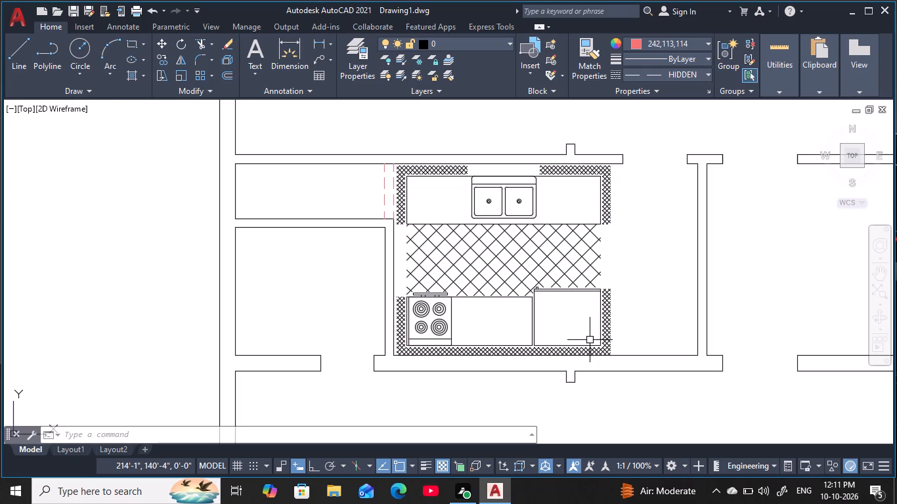
Move the enlarged kitchen layout block flush against the left wall of the kitchen room.
key("m")
key("space")
left_click(605, 310)
key("space")
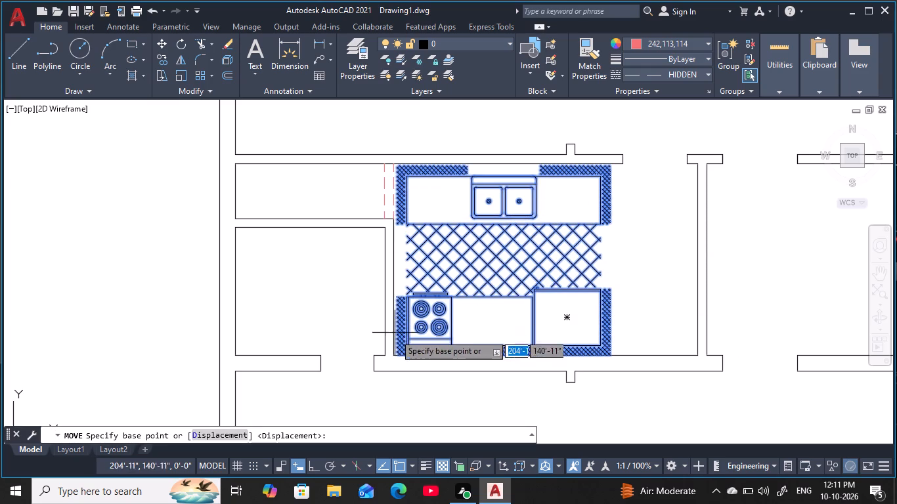
left_click(395, 354)
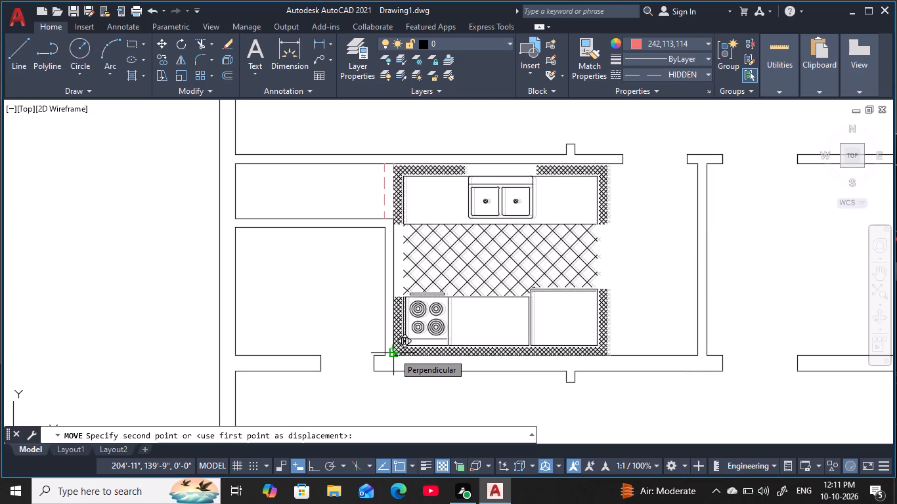
left_click(394, 353)
key("Escape")
key("Escape")
key("Escape")
key("Escape")
key("Escape")
key("Escape")
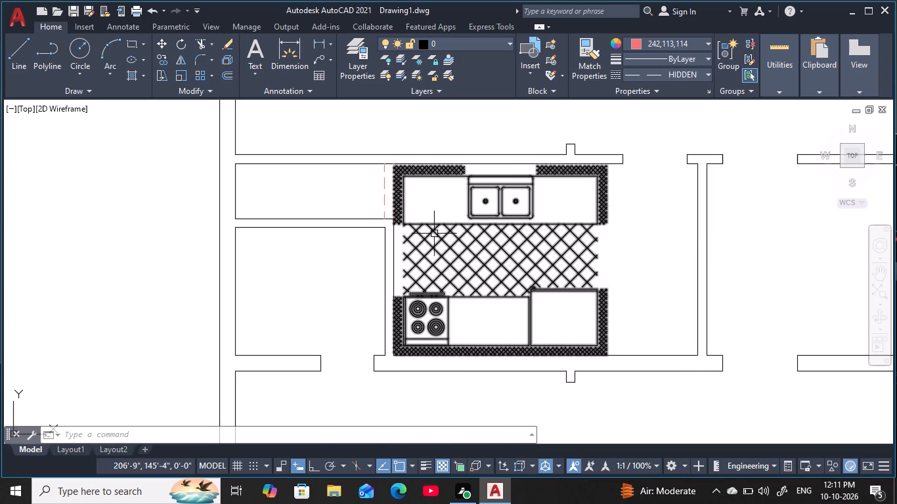
scroll(435, 236, "down", 1)
middle_click_drag(461, 291, 511, 274)
key("Escape")
key("Escape")
key("Escape")
key("Escape")
key("Escape")
middle_click_drag(509, 260, 450, 257)
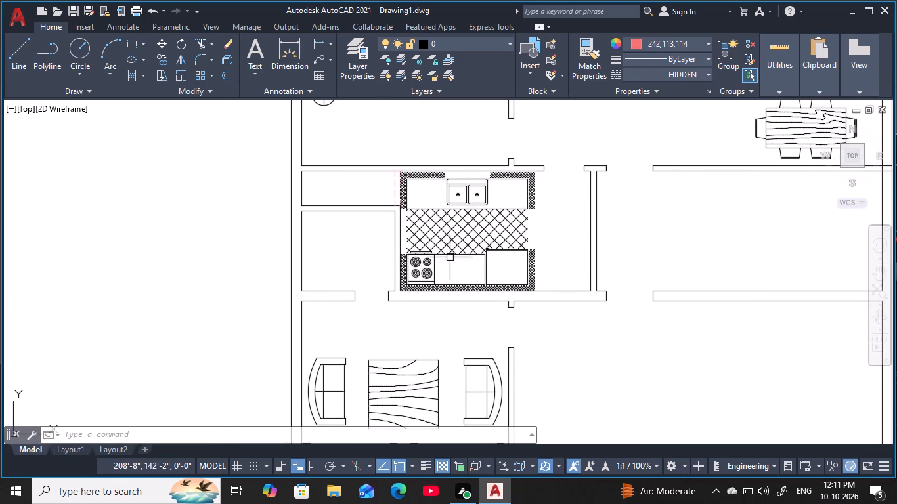
key("Escape")
key("Escape")
key("Escape")
key("Escape")
key("Escape")
key("Escape")
key("Escape")
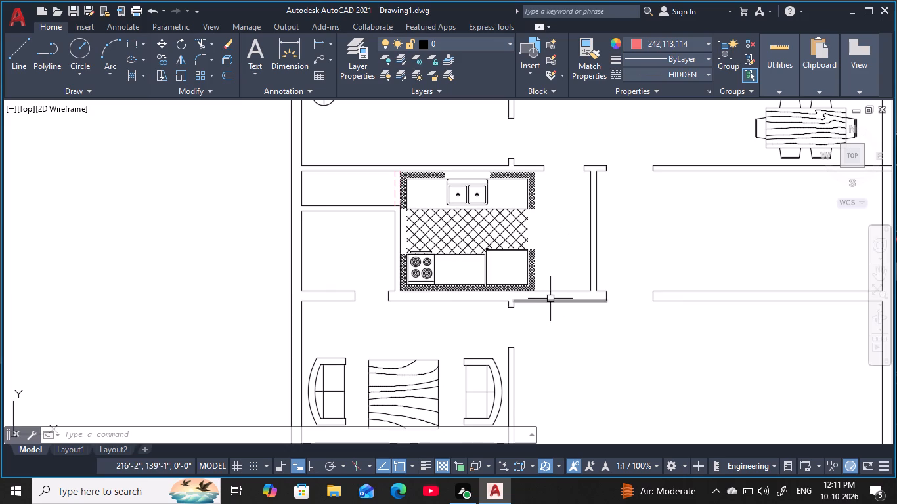
Move the plain rectangular refrigerator block from beside the plan into the open space between the kitchen layout and the room's right wall.
middle_click_drag(537, 344, 529, 325)
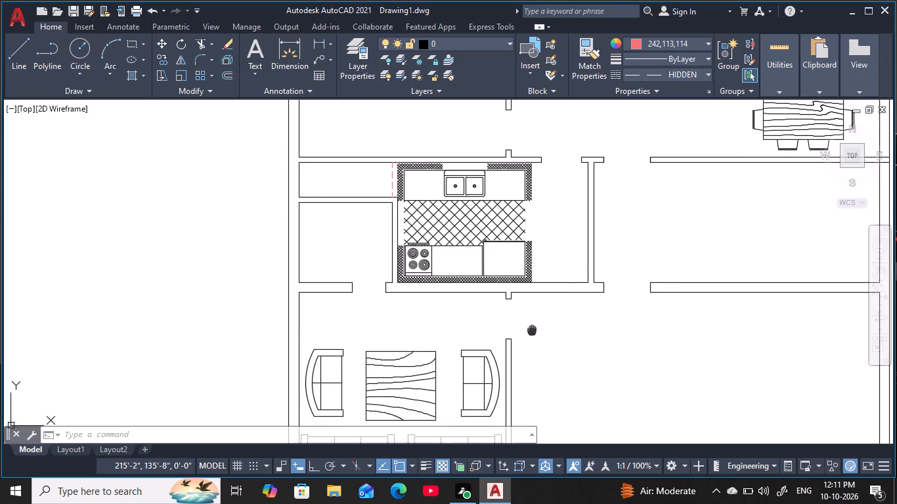
middle_click_drag(529, 325, 526, 305)
scroll(525, 310, "down", 1)
middle_click_drag(525, 312, 485, 303)
key("Escape")
key("Escape")
key("Escape")
middle_click_drag(247, 213, 368, 255)
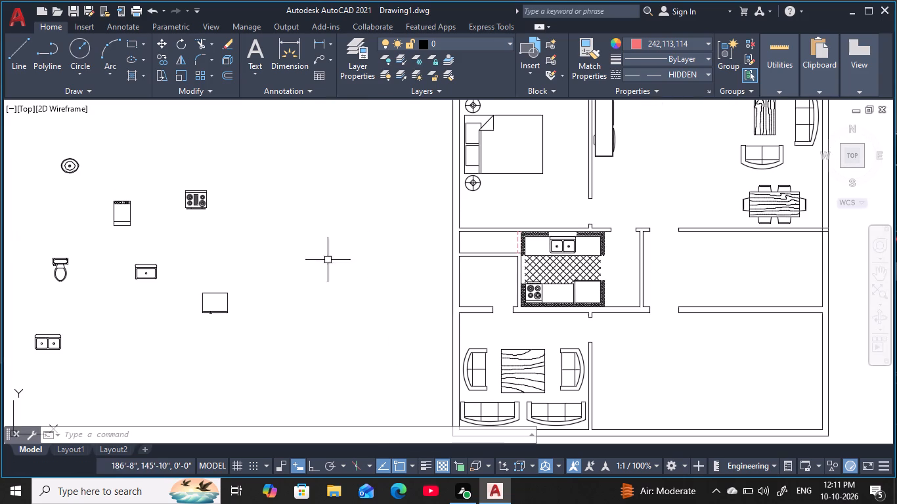
left_click(240, 349)
left_click(181, 273)
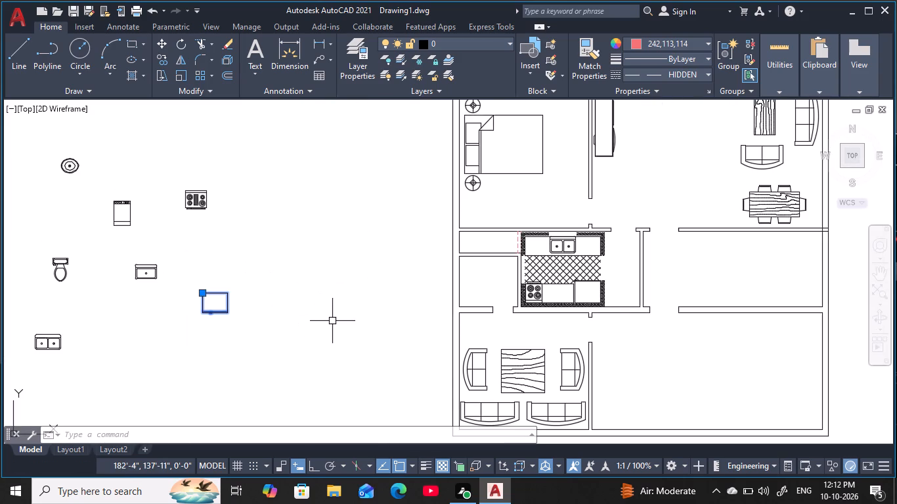
key("m")
key("space")
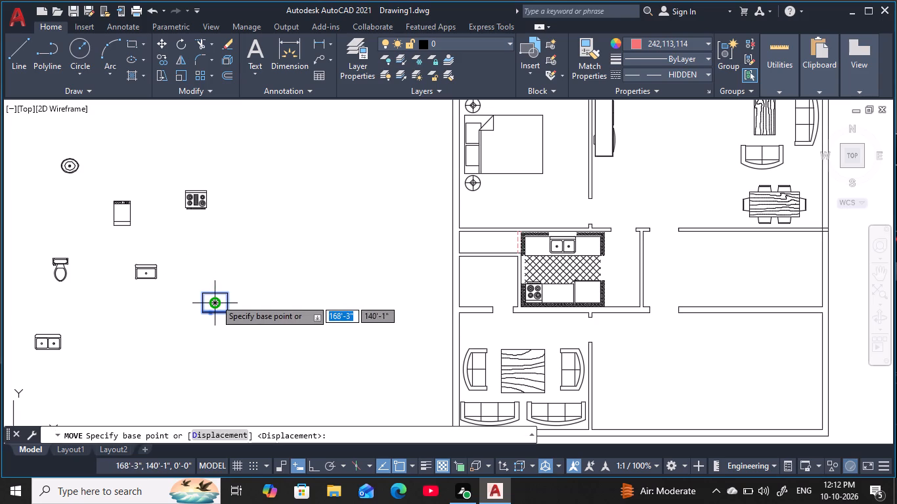
left_click(216, 300)
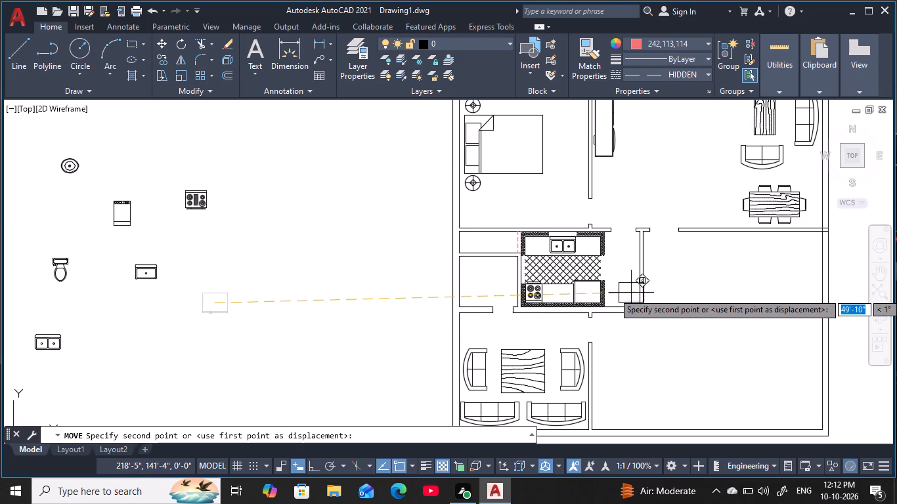
scroll(627, 292, "up", 2)
left_click(611, 243)
key("Escape")
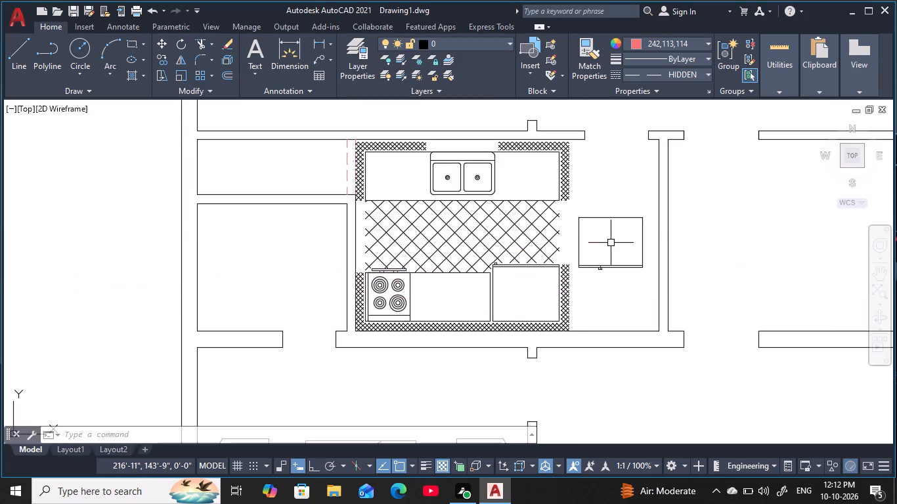
key("Escape")
key("Escape")
key("Escape")
key("Escape")
Rotate the refrigerator block 180 degrees about its lower edge so its handle side faces the top of the plan.
left_click(615, 222)
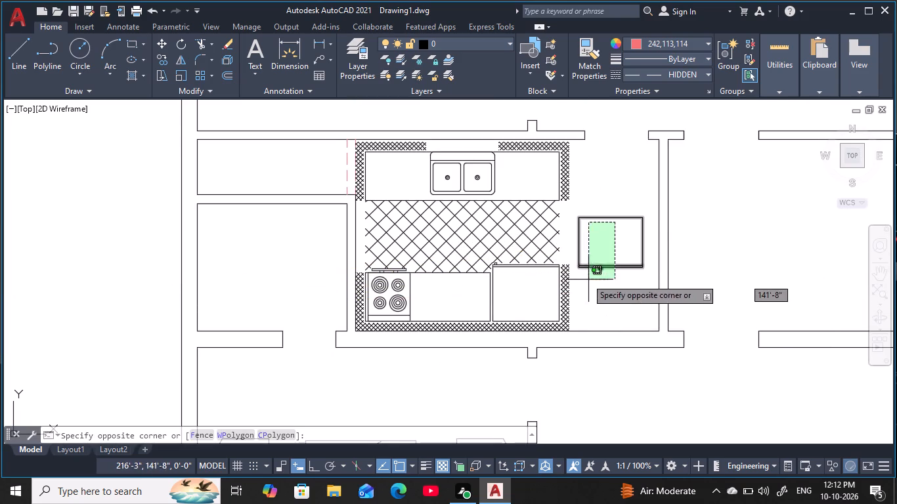
left_click(576, 274)
type("ro")
key("space")
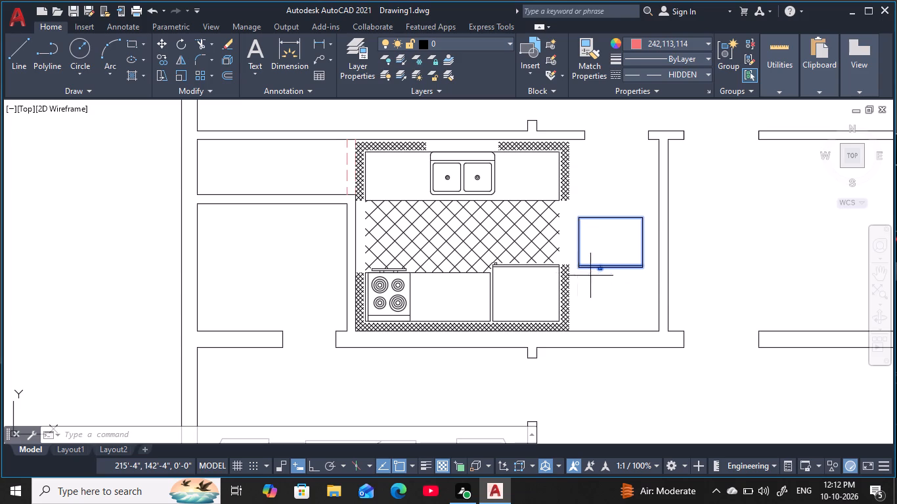
left_click(610, 270)
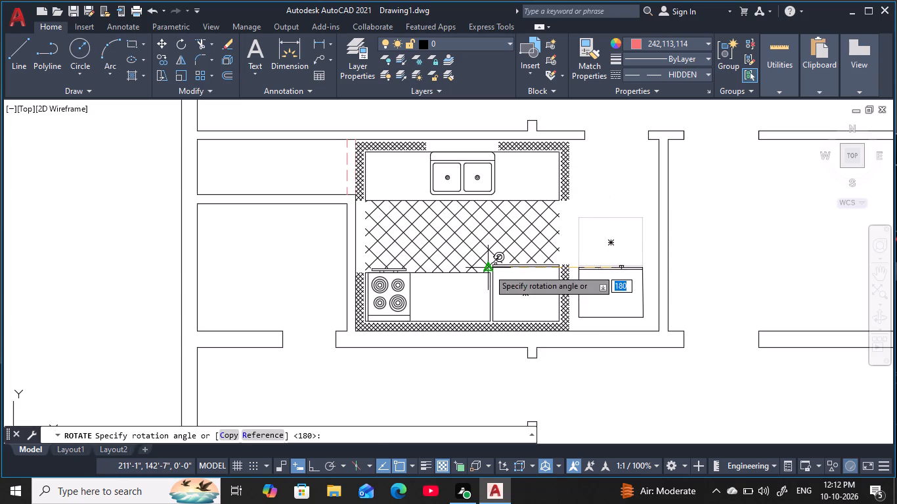
key("F8")
left_click(489, 269)
key("Escape")
key("Escape")
key("Escape")
key("Escape")
Move the refrigerator block by its lower-right corner into the lower-right inside corner of the kitchen room.
left_click(620, 274)
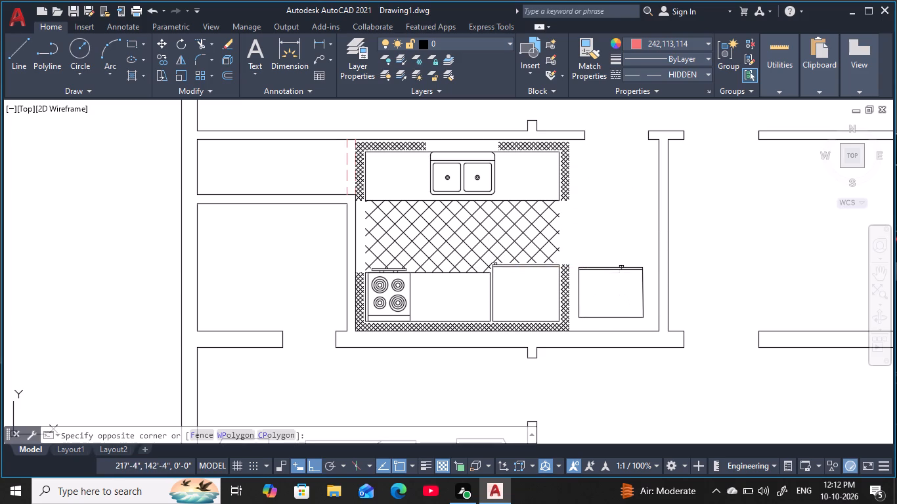
left_click(612, 260)
key("m")
key("space")
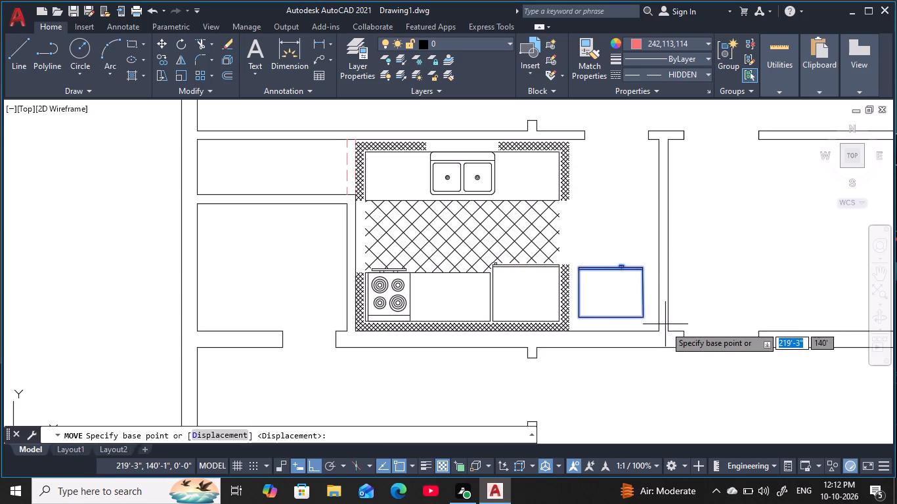
left_click(642, 316)
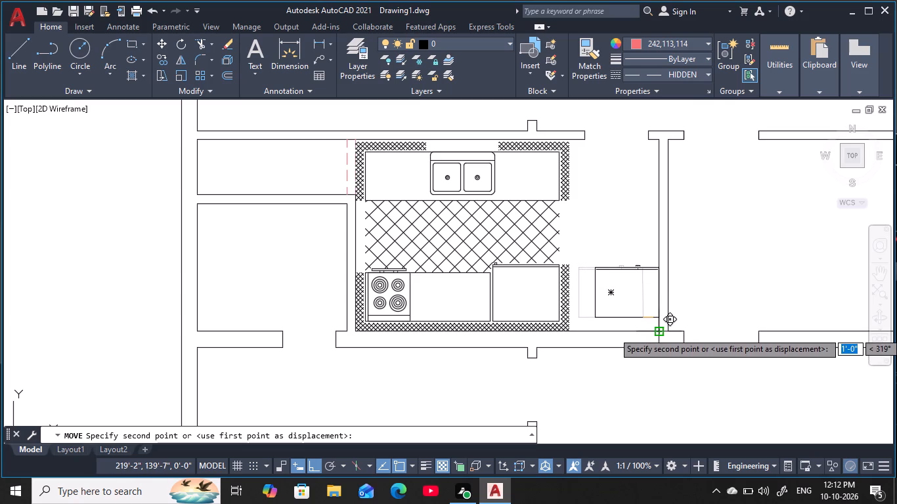
key("F8")
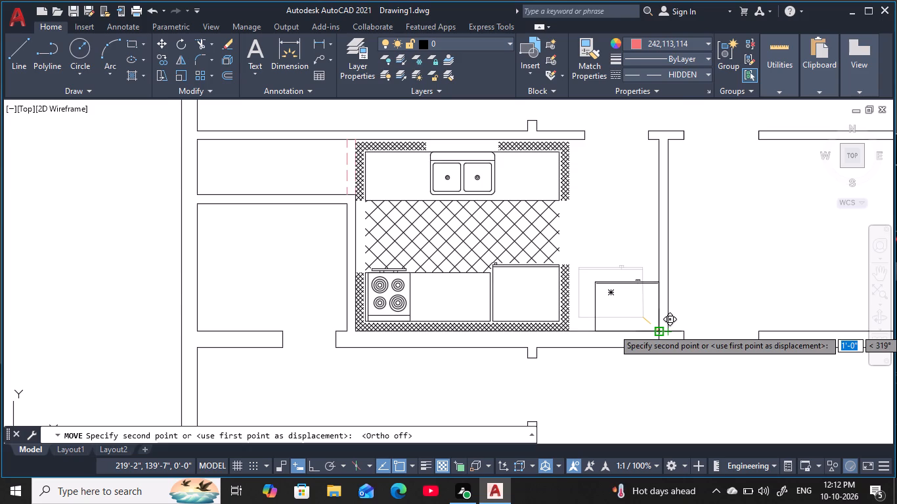
scroll(655, 329, "up", 1)
left_click(655, 329)
key("Escape")
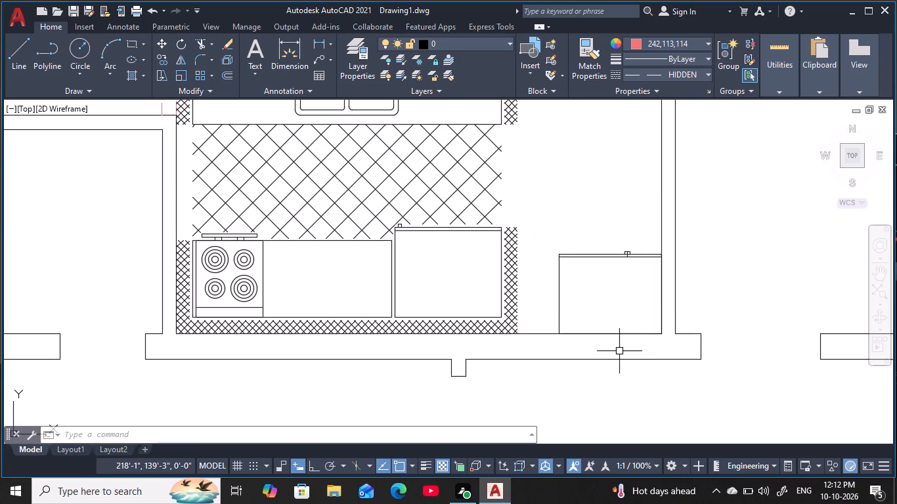
key("Escape")
key("Escape")
key("Escape")
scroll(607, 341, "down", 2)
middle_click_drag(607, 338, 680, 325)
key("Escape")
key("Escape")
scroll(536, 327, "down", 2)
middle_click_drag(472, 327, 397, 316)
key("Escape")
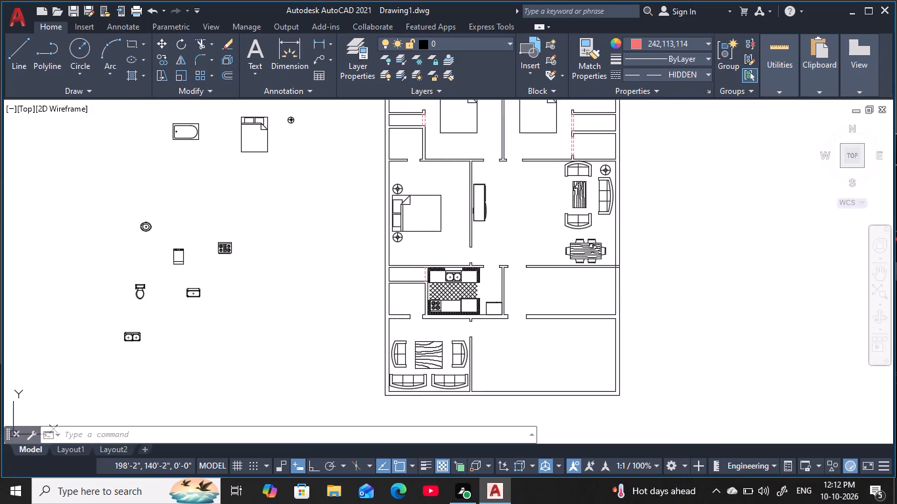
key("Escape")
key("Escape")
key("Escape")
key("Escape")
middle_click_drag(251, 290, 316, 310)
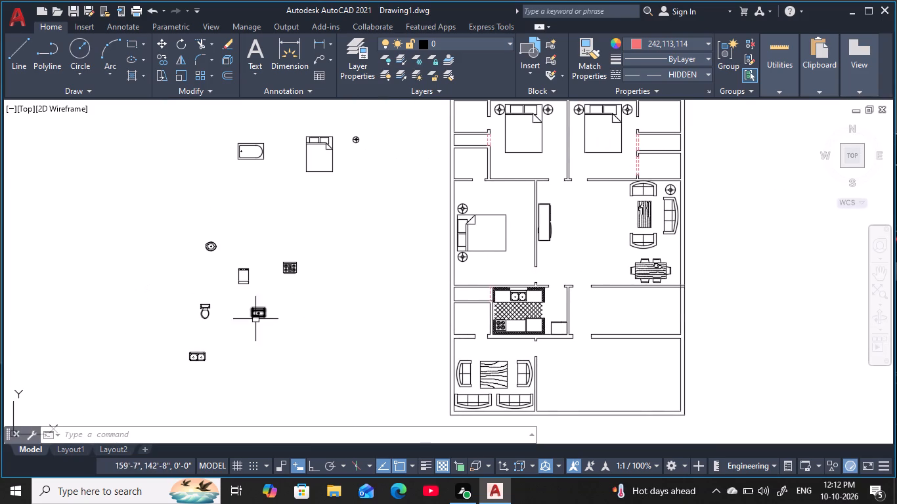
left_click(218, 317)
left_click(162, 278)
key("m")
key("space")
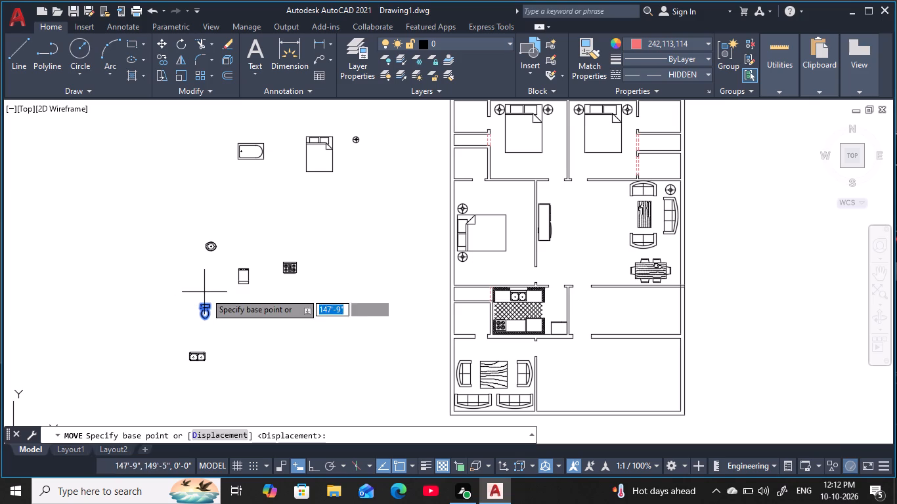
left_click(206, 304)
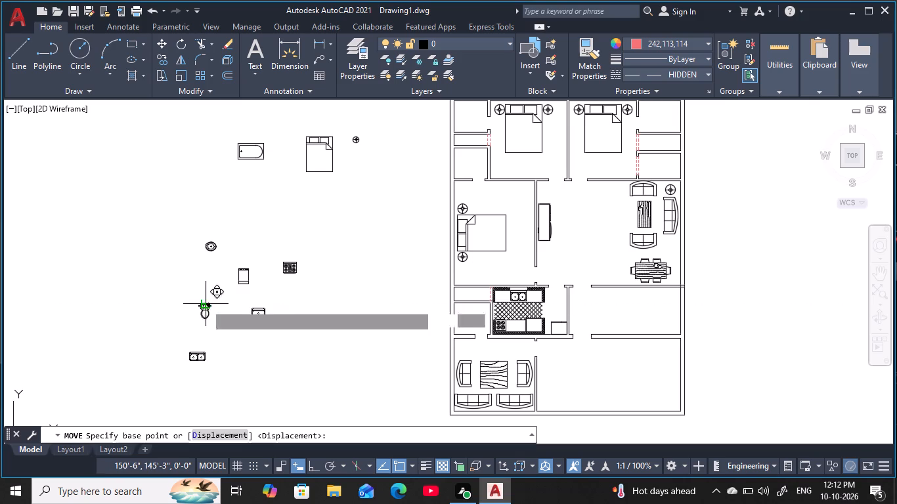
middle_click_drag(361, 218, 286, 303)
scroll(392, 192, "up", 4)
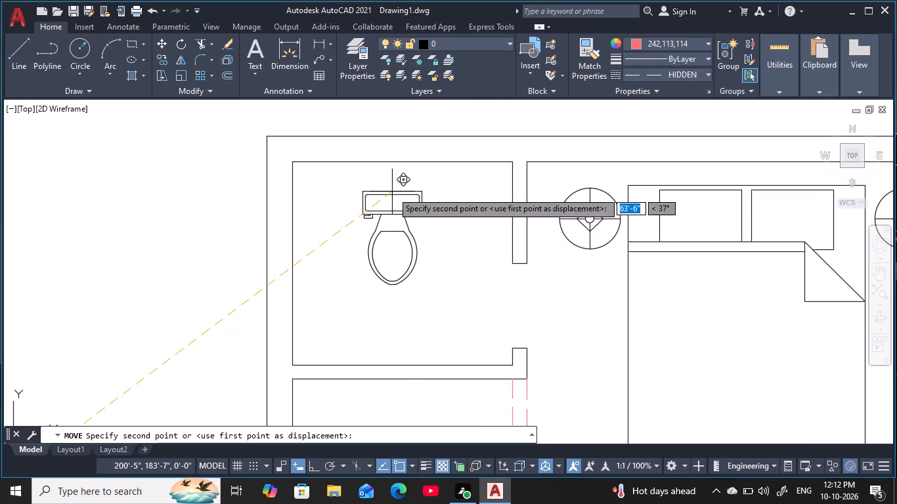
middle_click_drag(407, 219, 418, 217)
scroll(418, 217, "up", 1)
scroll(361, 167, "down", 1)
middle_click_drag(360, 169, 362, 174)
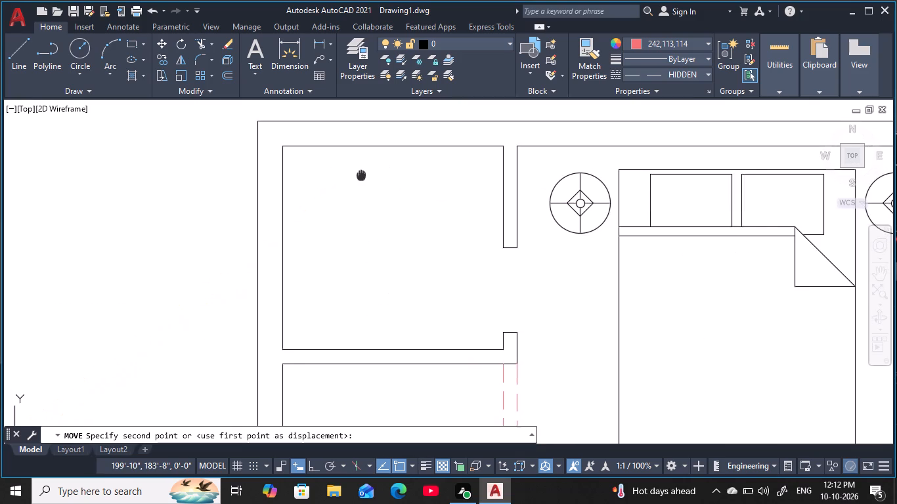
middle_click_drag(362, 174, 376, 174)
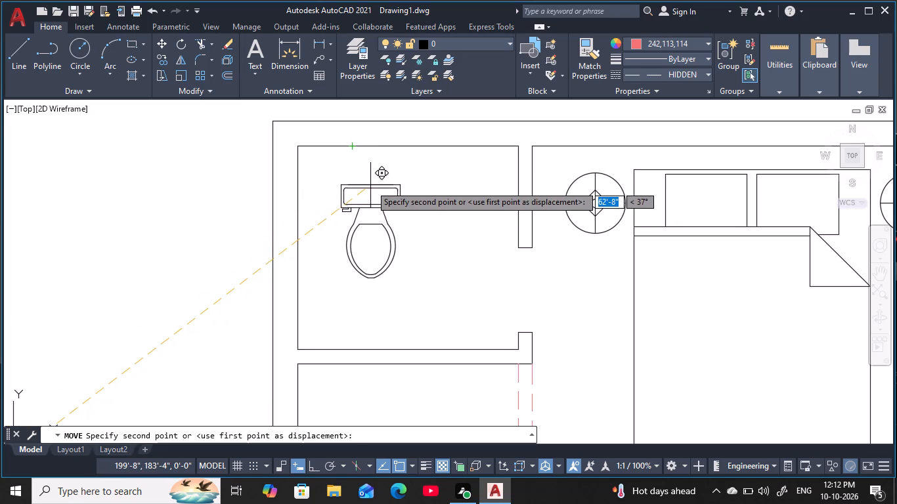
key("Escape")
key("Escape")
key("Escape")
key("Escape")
Copy the toilet block to a spot just outside the left wall of the plan's upper-left room.
scroll(270, 232, "down", 2)
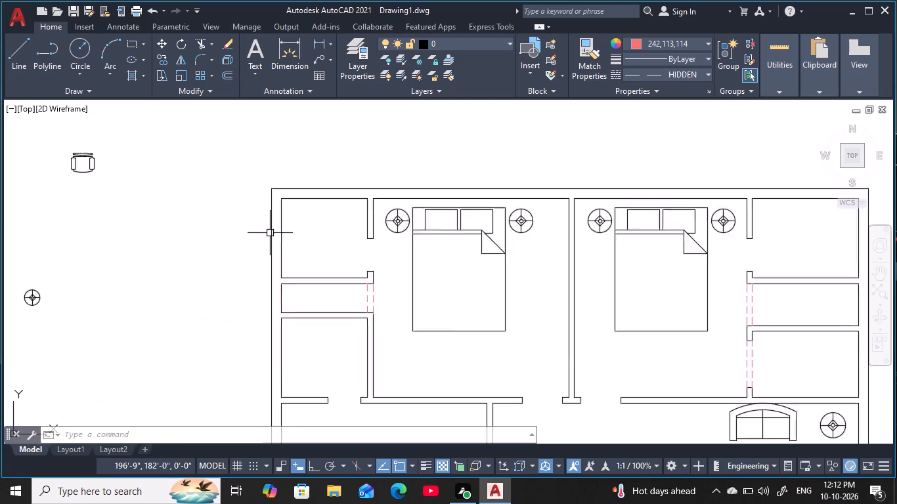
scroll(273, 234, "down", 2)
middle_click_drag(320, 228, 461, 194)
scroll(213, 356, "up", 1)
middle_click_drag(213, 350, 364, 199)
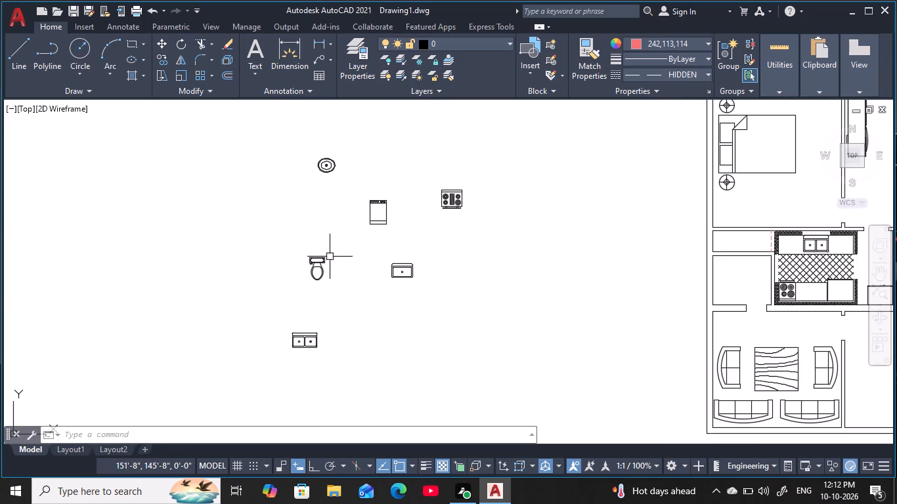
left_click(317, 261)
type("co")
key("space")
left_click(316, 262)
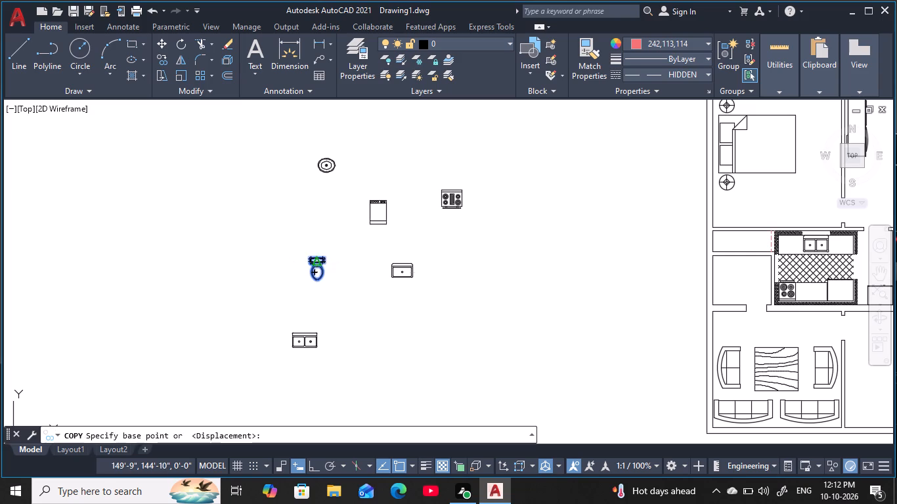
middle_click_drag(556, 191, 252, 294)
middle_click_drag(313, 201, 324, 299)
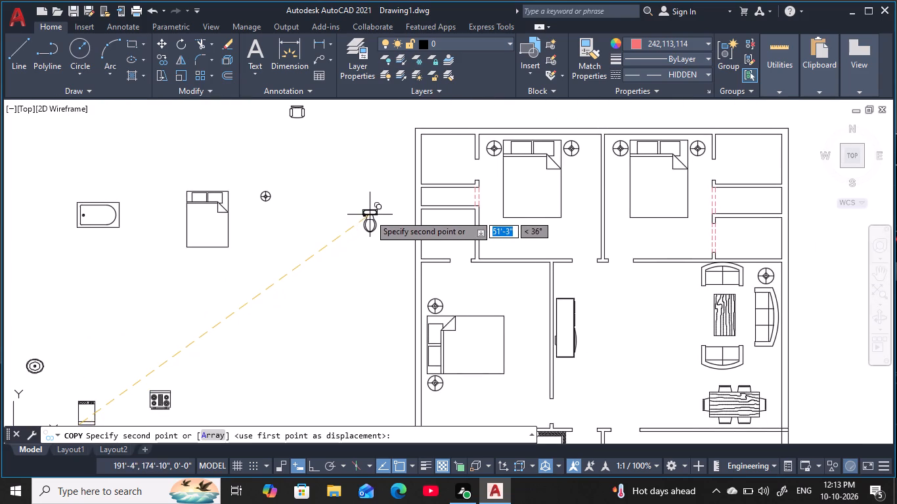
middle_click_drag(391, 176, 359, 199)
scroll(412, 185, "up", 2)
middle_click_drag(412, 184, 409, 198)
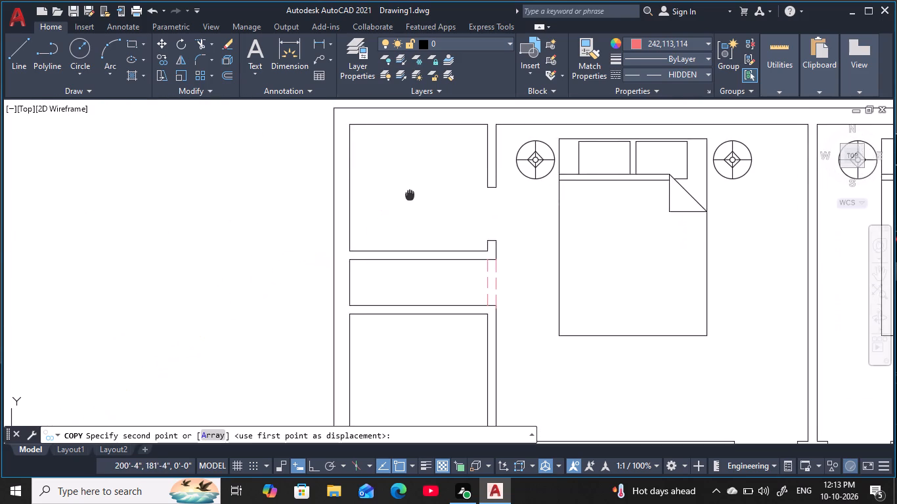
middle_click_drag(409, 198, 407, 236)
left_click(248, 231)
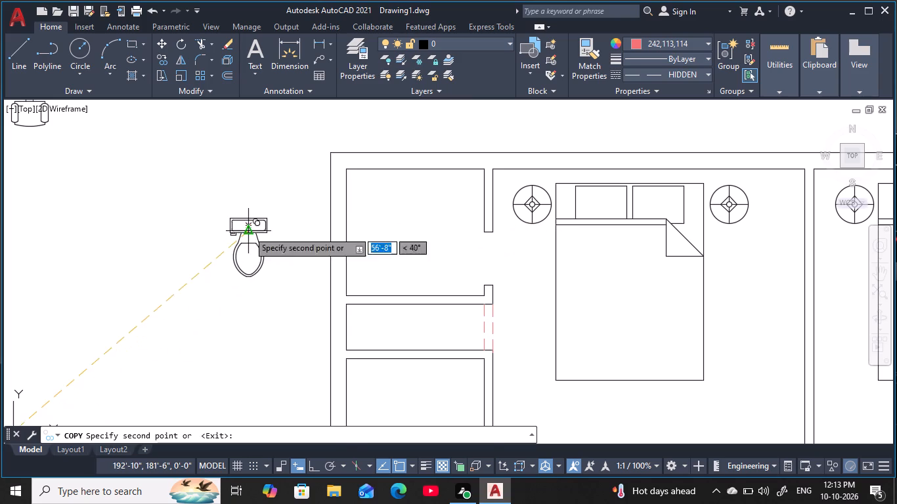
key("Escape")
key("Escape")
key("Escape")
key("Escape")
Rotate the copied toilet 90 degrees so its tank is on the left and its bowl points right.
left_click(258, 222)
type("ro")
key("space")
left_click(259, 222)
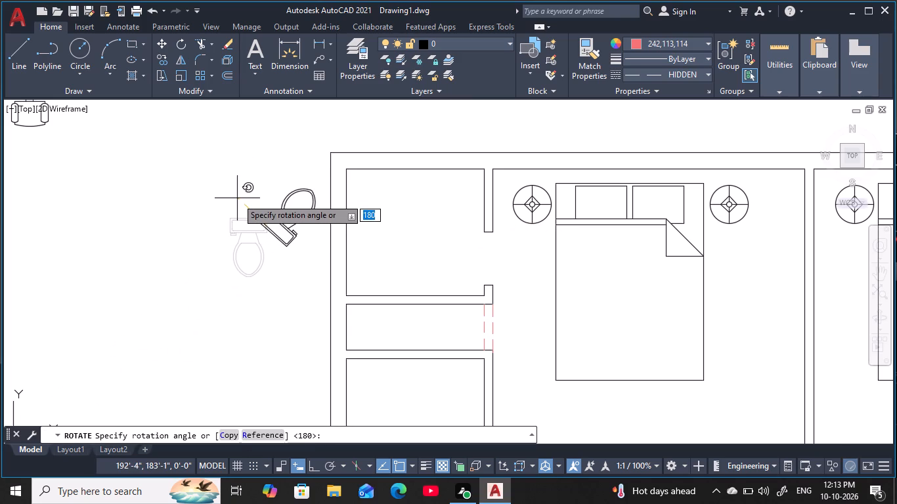
key("F8")
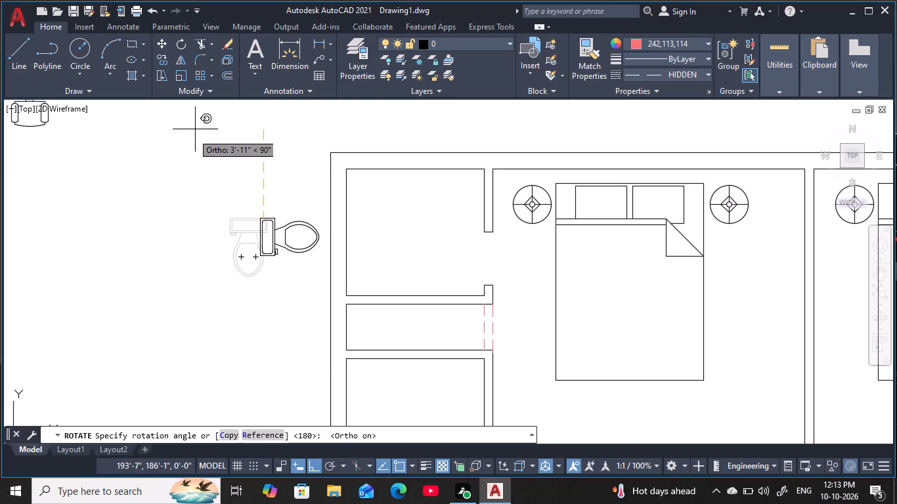
left_click(242, 143)
key("Escape")
key("Escape")
key("Escape")
key("Escape")
key("Escape")
Move the rotated toilet into the plan's upper-left room, with its tank just off the inner face of the left wall.
left_click(278, 234)
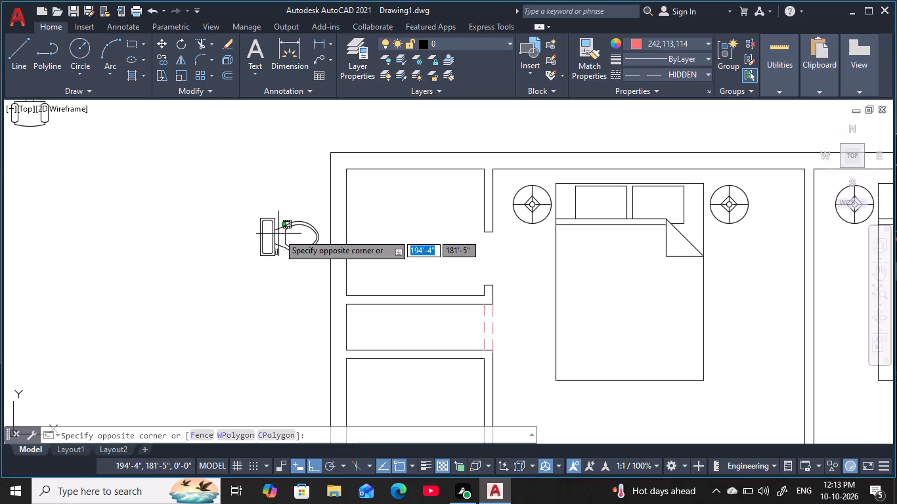
left_click(248, 201)
type("m")
key("space")
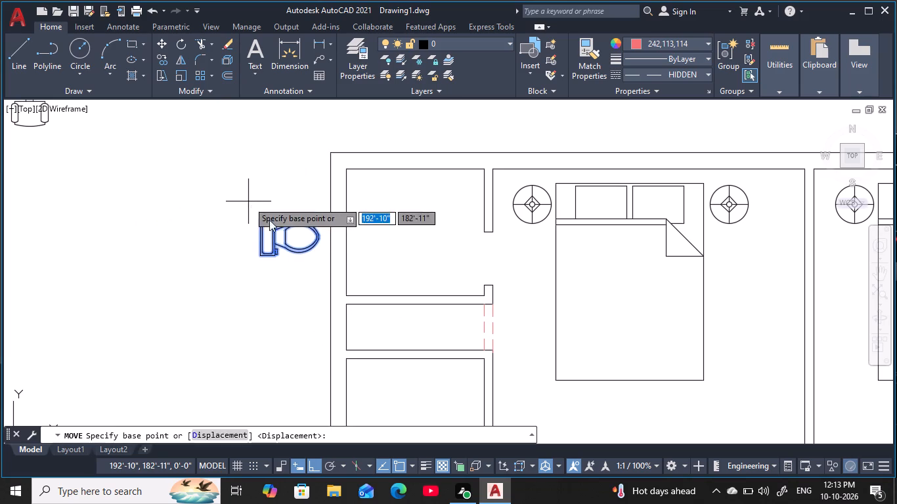
left_click(263, 235)
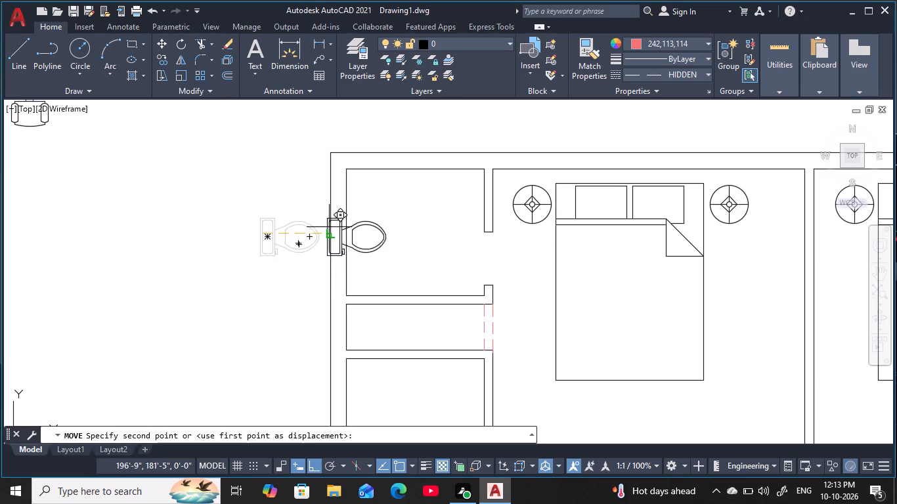
scroll(355, 219, "up", 2)
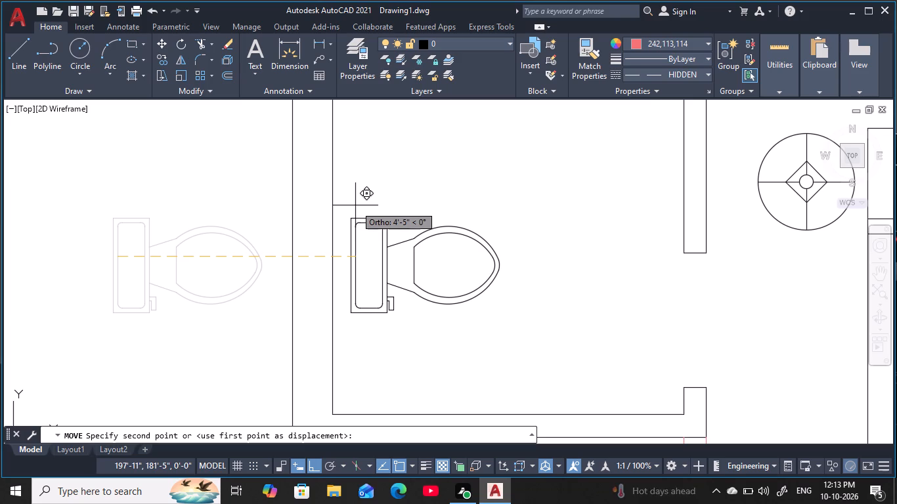
key("F8")
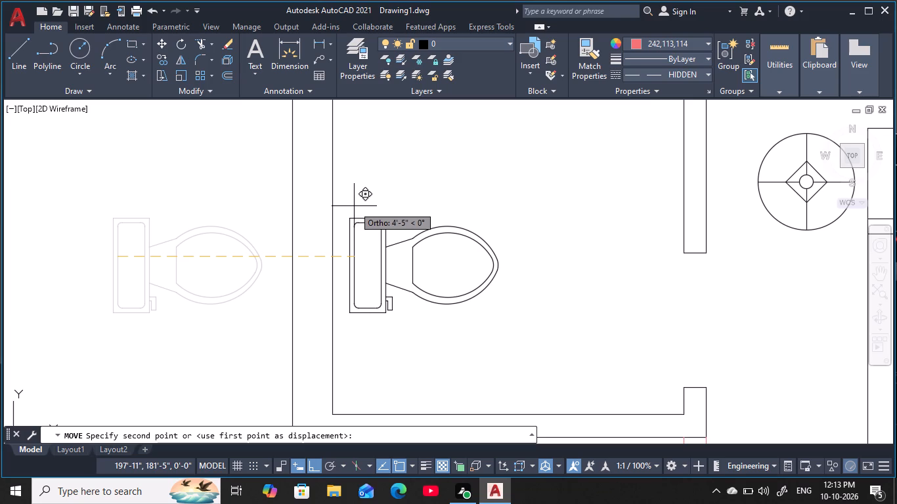
scroll(354, 206, "down", 1)
middle_click_drag(354, 206, 350, 213)
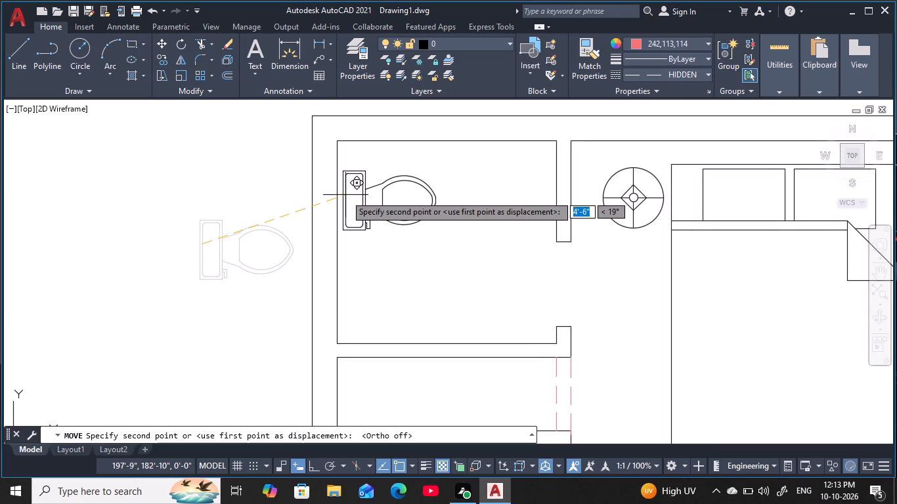
left_click(345, 195)
key("Escape")
key("Escape")
key("Escape")
key("Escape")
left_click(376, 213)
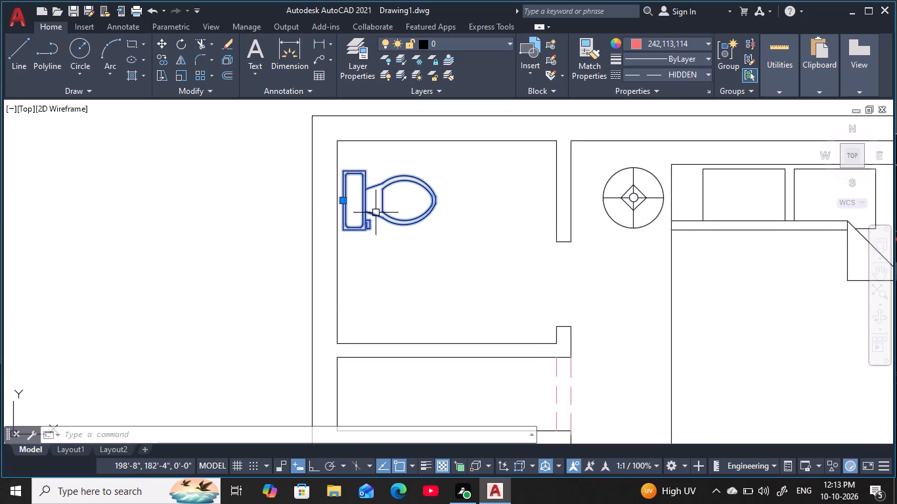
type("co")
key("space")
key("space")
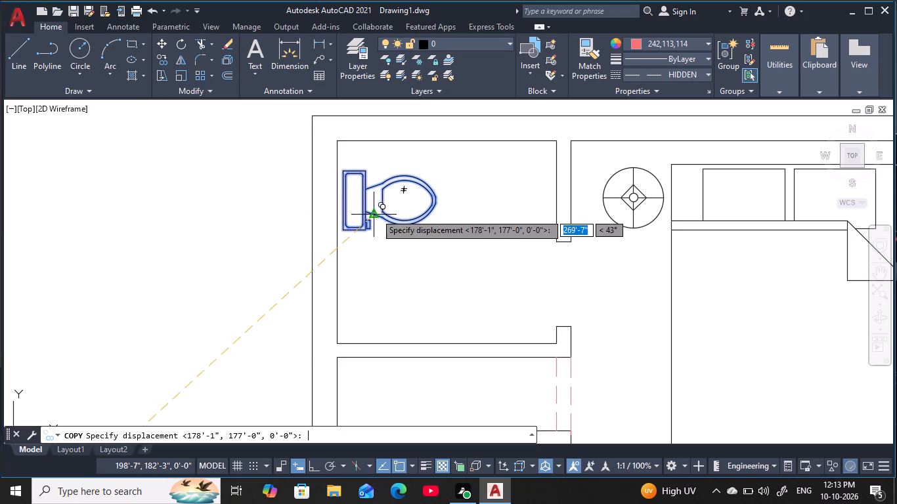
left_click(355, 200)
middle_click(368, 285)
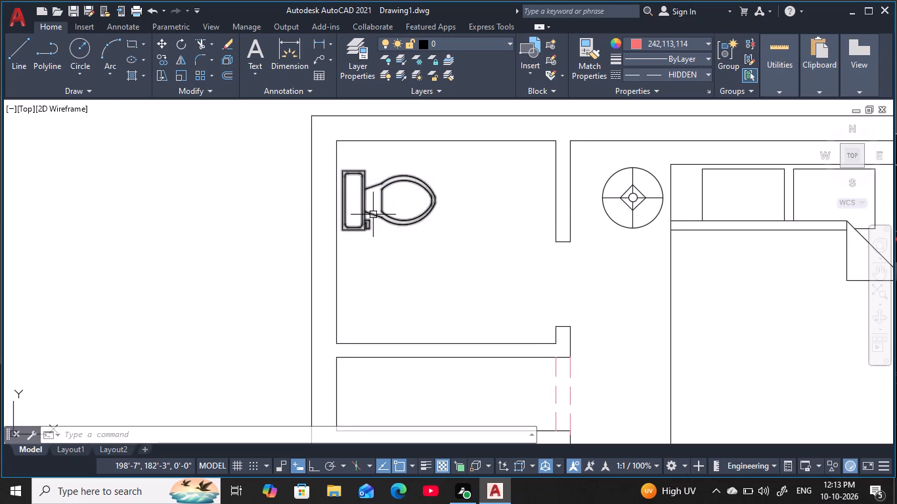
Copy the toilet into the small room directly above the left bedroom, with its tank near the left outer wall.
left_click(373, 215)
type("co")
key("space")
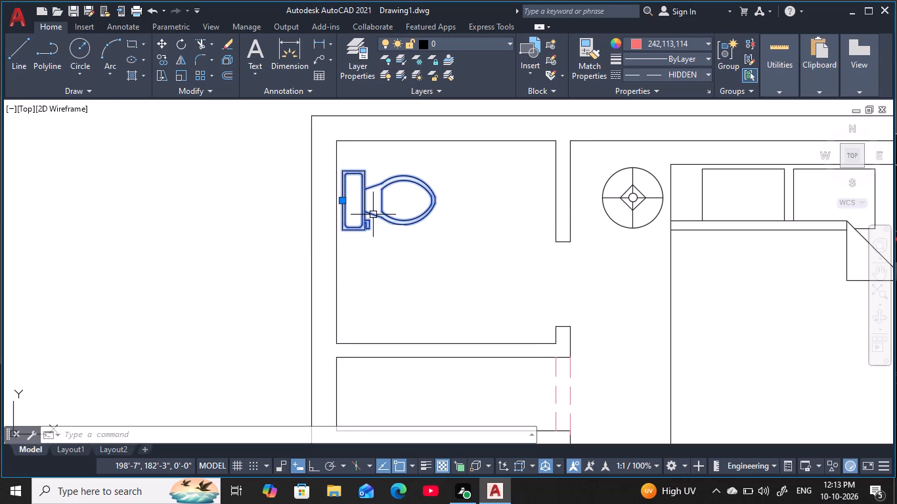
left_click(354, 202)
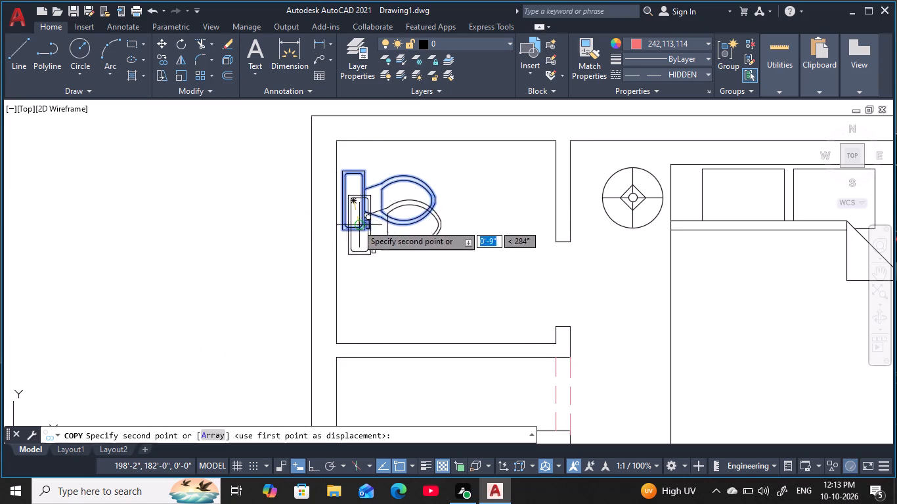
middle_click_drag(357, 224, 362, 200)
scroll(364, 195, "down", 3)
middle_click_drag(398, 254, 408, 189)
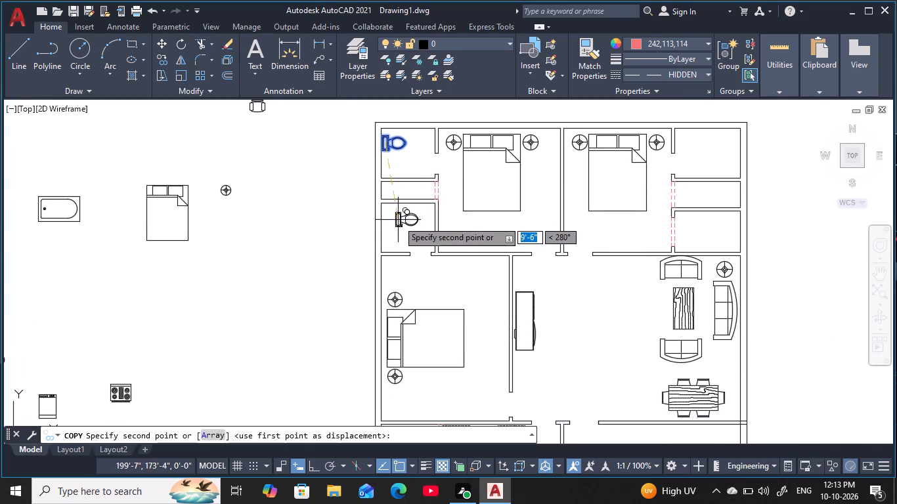
scroll(397, 222, "up", 4)
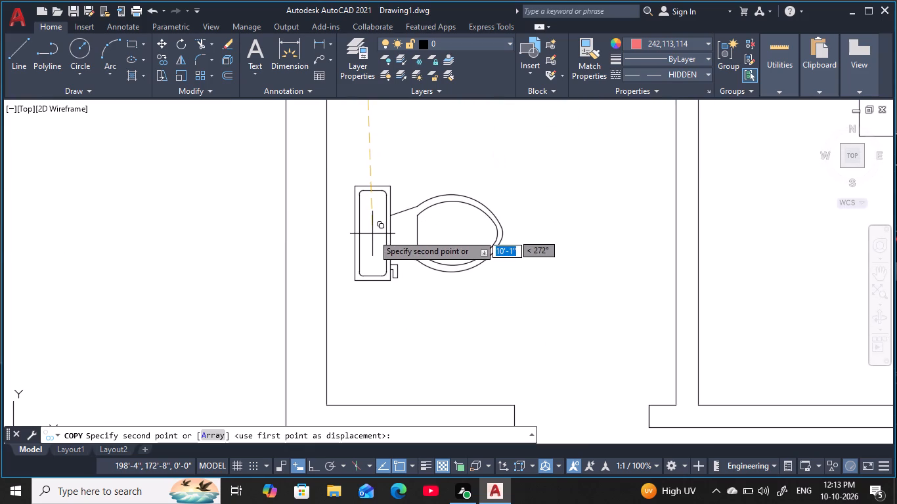
scroll(356, 207, "down", 1)
middle_click_drag(357, 209, 356, 221)
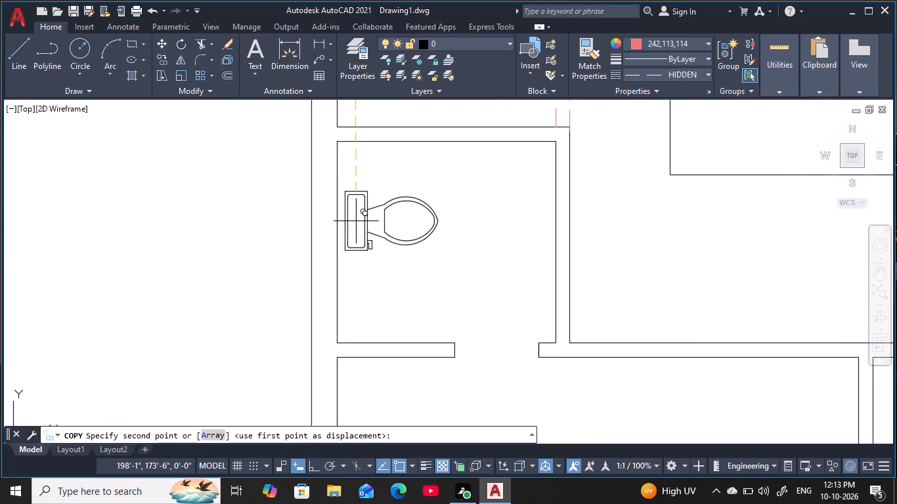
left_click(357, 214)
Place another toilet copy in the small room beside the kitchen's left wall, with its tank near the left outer wall.
scroll(398, 223, "down", 1)
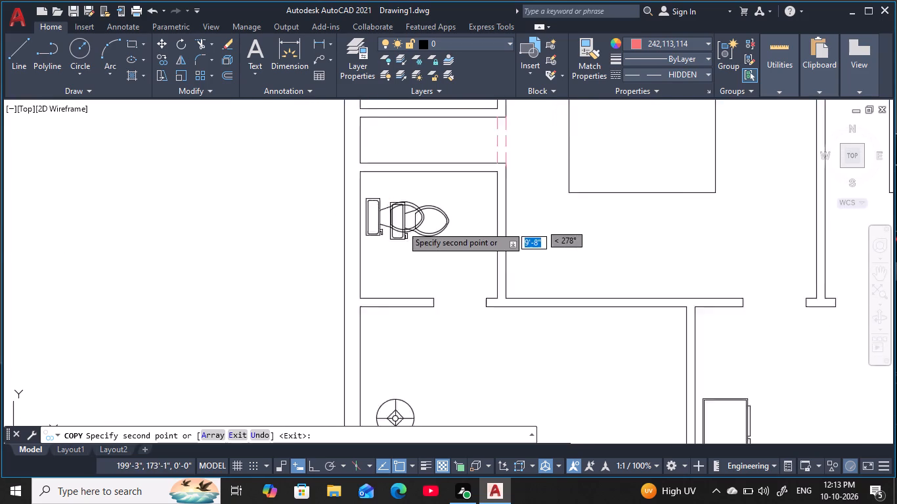
scroll(403, 226, "down", 1)
middle_click_drag(405, 228, 371, 170)
scroll(381, 221, "down", 3)
middle_click_drag(405, 259, 390, 160)
scroll(373, 209, "up", 2)
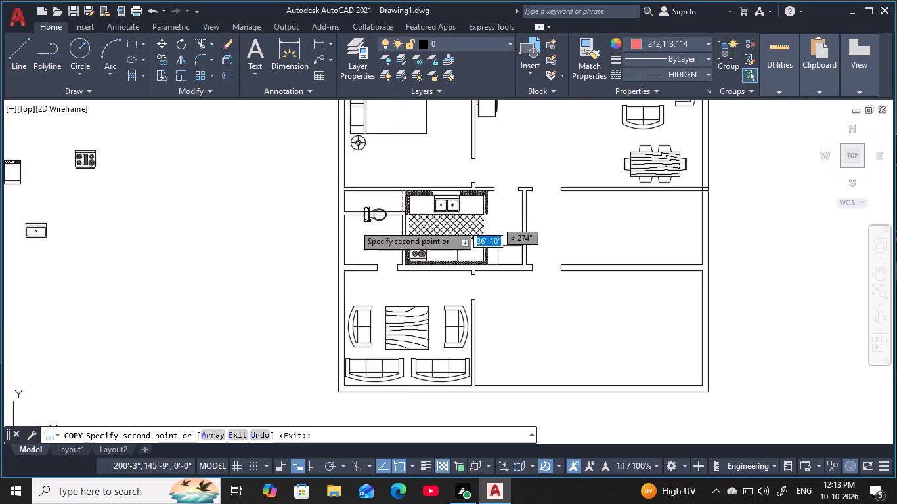
scroll(353, 225, "up", 2)
middle_click_drag(339, 247, 351, 224)
scroll(365, 221, "up", 1)
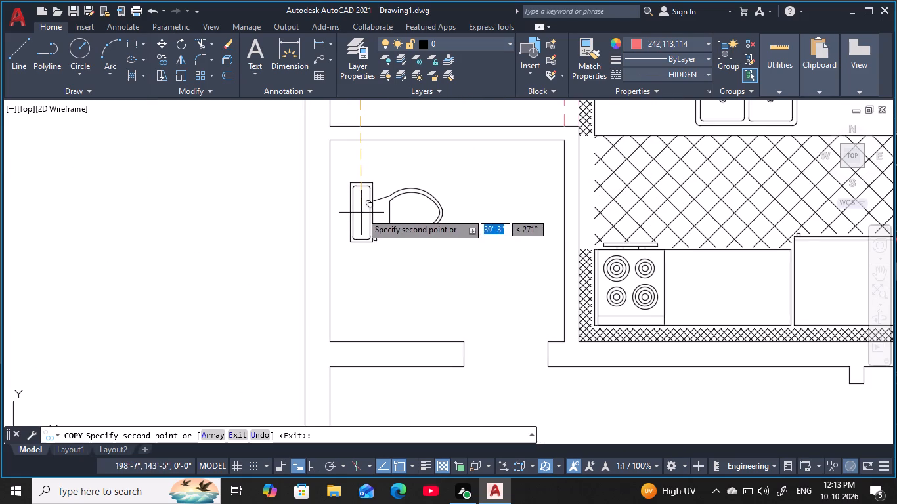
left_click(351, 208)
scroll(387, 204, "down", 2)
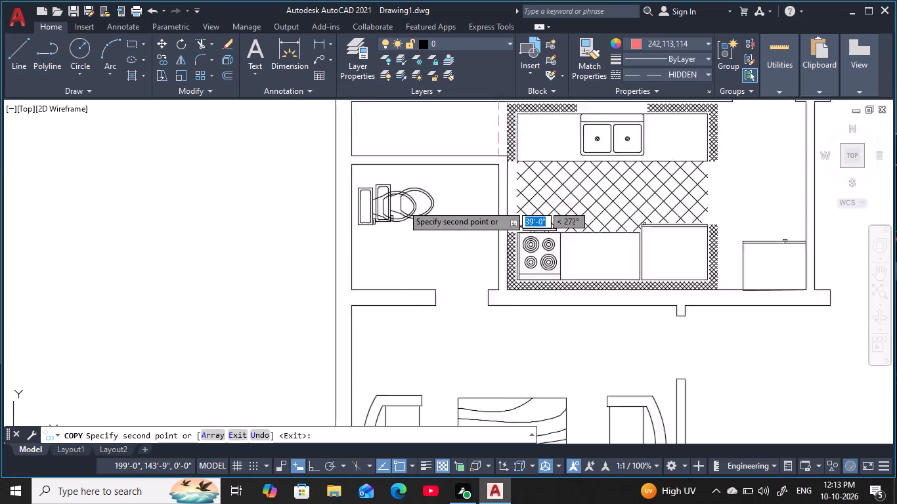
scroll(403, 205, "down", 3)
key("Escape")
key("Escape")
key("Escape")
key("Escape")
middle_click_drag(437, 178, 357, 266)
key("Escape")
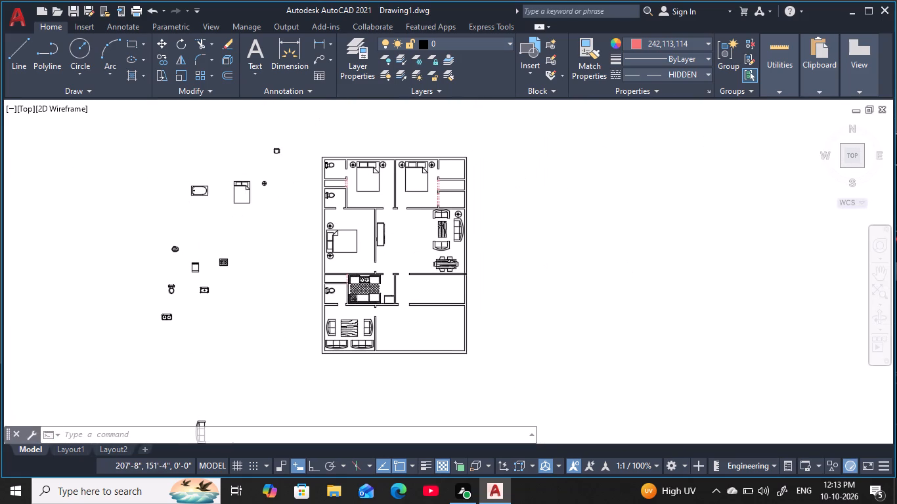
Examine the whole furnished plan, checking where the toilets sit in the three small left-side rooms.
middle_click_drag(357, 266, 359, 264)
key("Escape")
key("Escape")
key("Escape")
key("Escape")
scroll(391, 253, "up", 1)
middle_click_drag(391, 253, 413, 246)
key("Escape")
key("Escape")
key("Escape")
key("Escape")
key("Escape")
key("Escape")
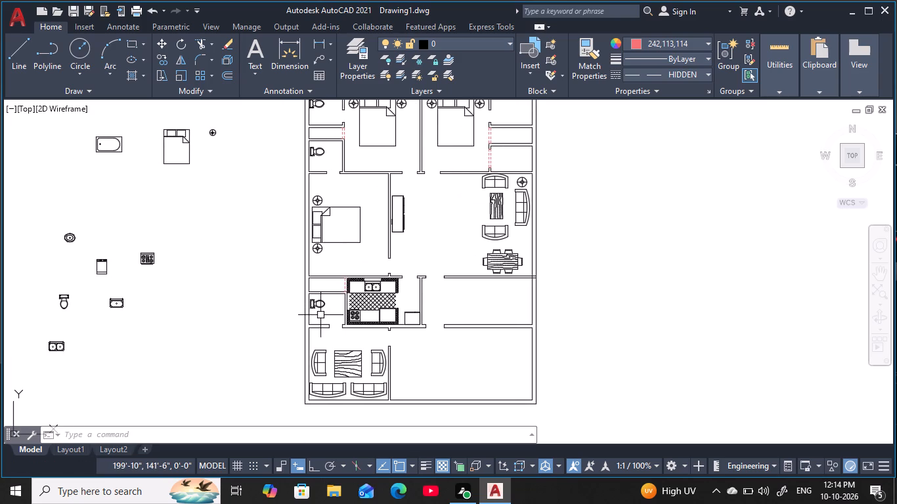
key("Escape")
scroll(351, 270, "down", 1)
middle_click_drag(356, 268, 344, 291)
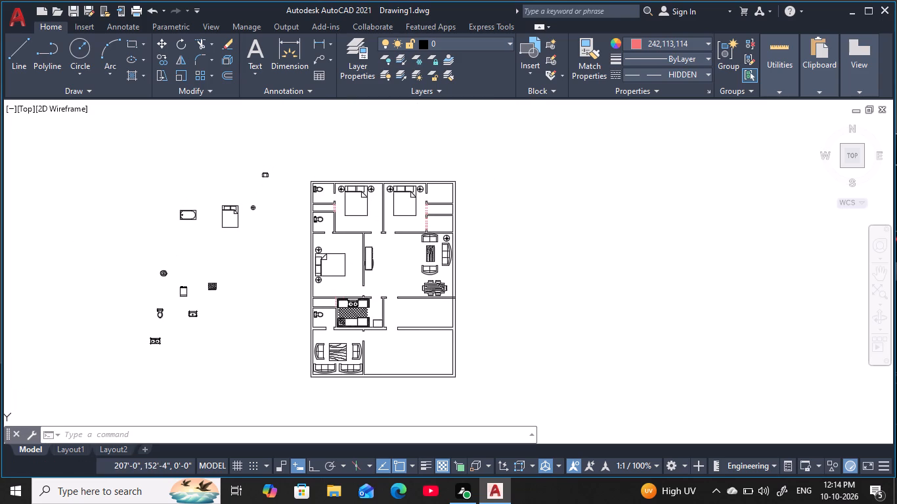
middle_click_drag(344, 291, 345, 292)
Rotate the toilet in the upper-left room by 270 degrees so its tank faces the top wall.
scroll(359, 257, "up", 1)
middle_click_drag(357, 257, 364, 243)
scroll(296, 135, "up", 2)
middle_click_drag(298, 138, 322, 177)
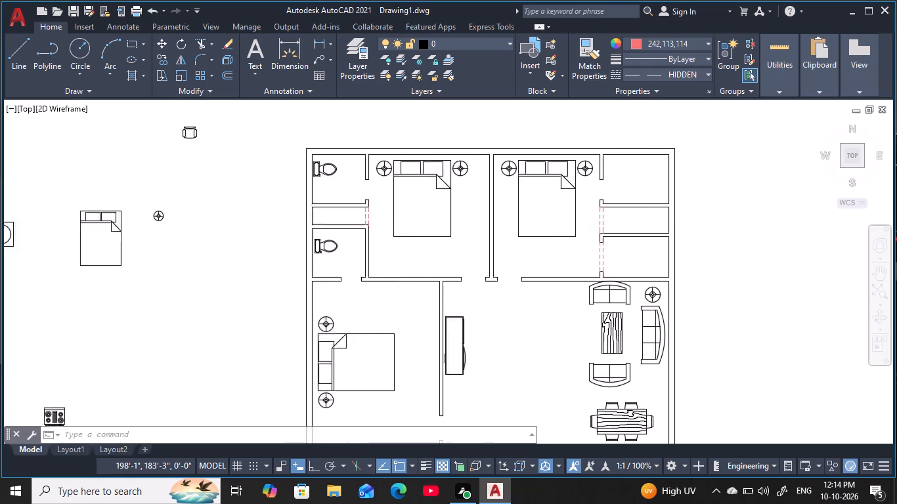
middle_click_drag(322, 177, 326, 190)
scroll(322, 177, "up", 4)
middle_click_drag(326, 192, 326, 199)
key("Escape")
key("Escape")
left_click(343, 172)
left_click_drag(330, 199, 319, 220)
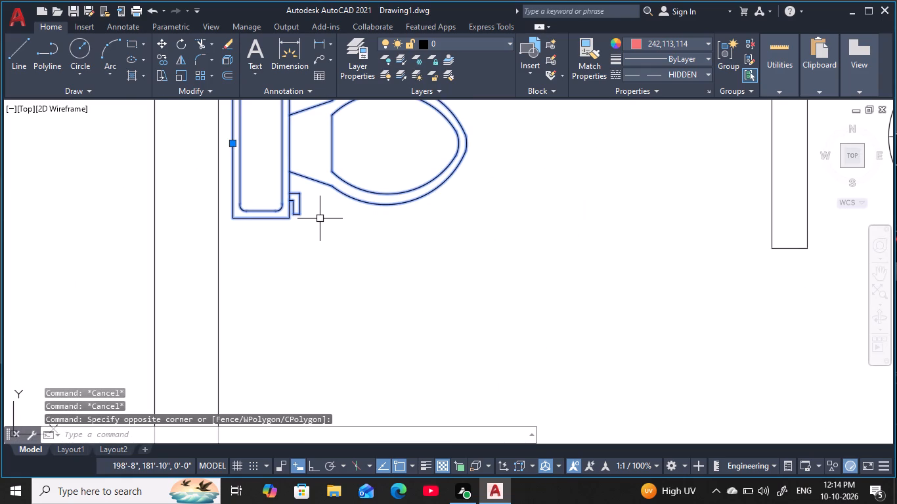
type("ro")
key("space")
left_click(331, 205)
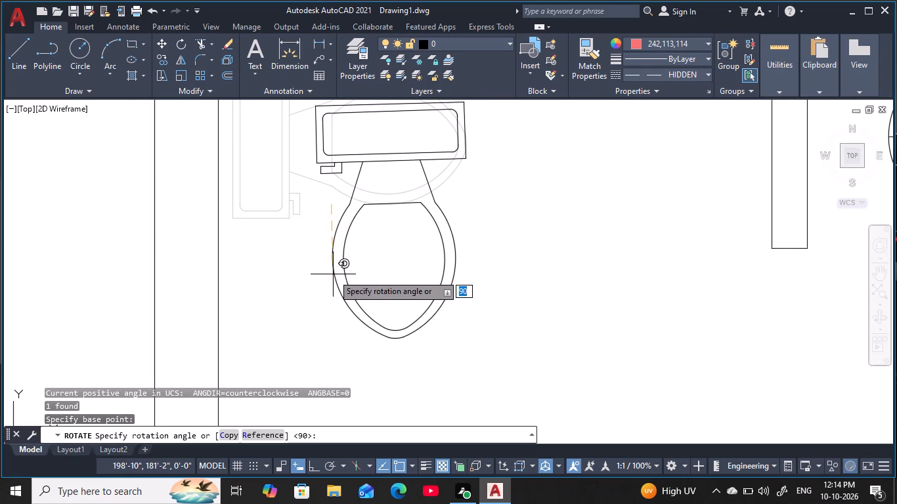
key("F8")
left_click(333, 274)
key("Escape")
key("Escape")
Move the upper-left room's toilet straight up about 1' so its tank sits just below the top wall.
middle_click_drag(381, 196, 334, 226)
scroll(334, 226, "down", 1)
middle_click_drag(335, 226, 343, 263)
scroll(335, 226, "down", 1)
key("Escape")
key("Escape")
left_click(354, 238)
left_click(339, 211)
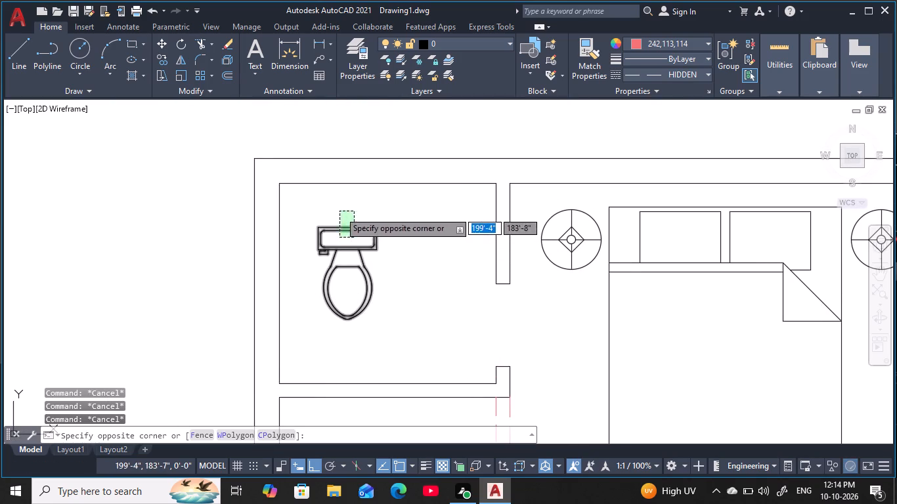
type("m")
key("space")
left_click(345, 238)
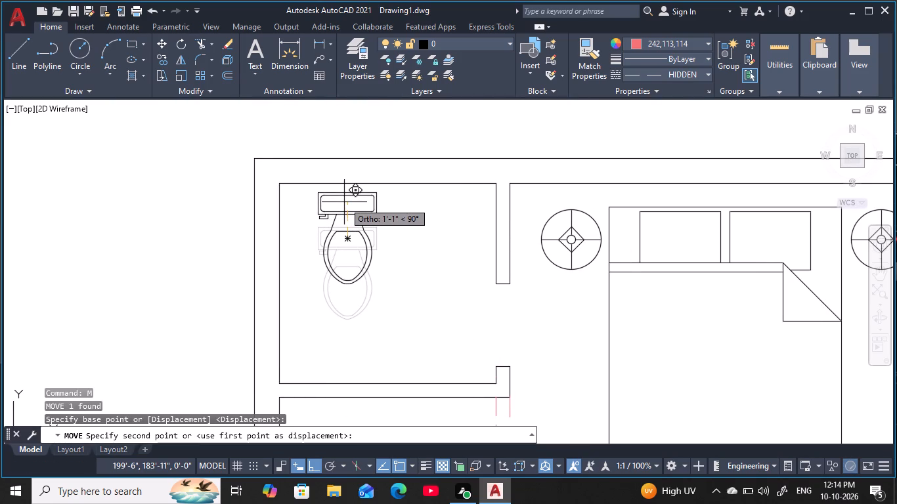
left_click(344, 199)
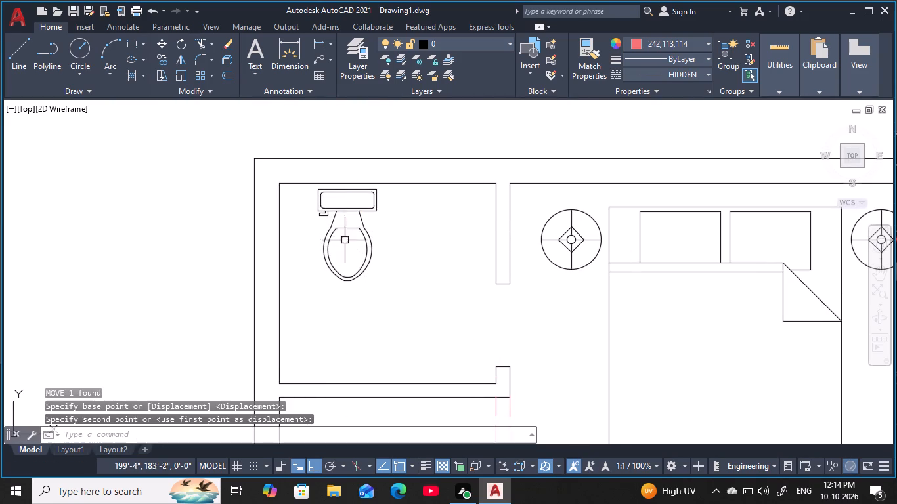
Rotate the toilet in the small room above the left bedroom by 270 degrees so its tank faces that room's top wall.
middle_click_drag(367, 266, 385, 220)
scroll(381, 233, "down", 3)
middle_click_drag(401, 266, 399, 222)
scroll(378, 238, "up", 4)
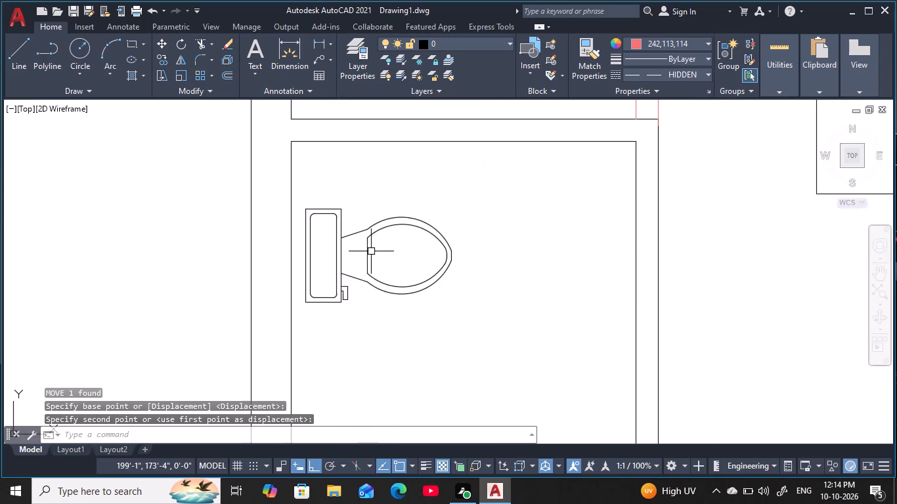
left_click(362, 240)
key("Escape")
key("Escape")
left_click(342, 209)
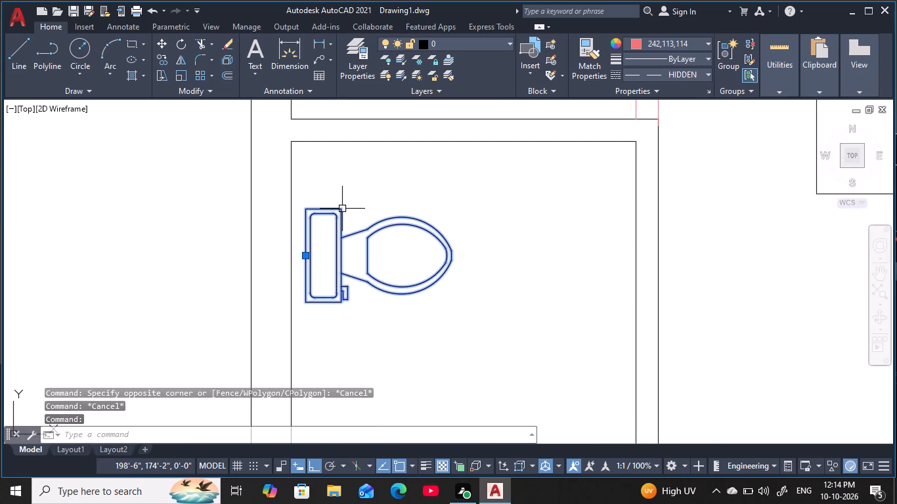
type("ro")
key("space")
left_click(359, 243)
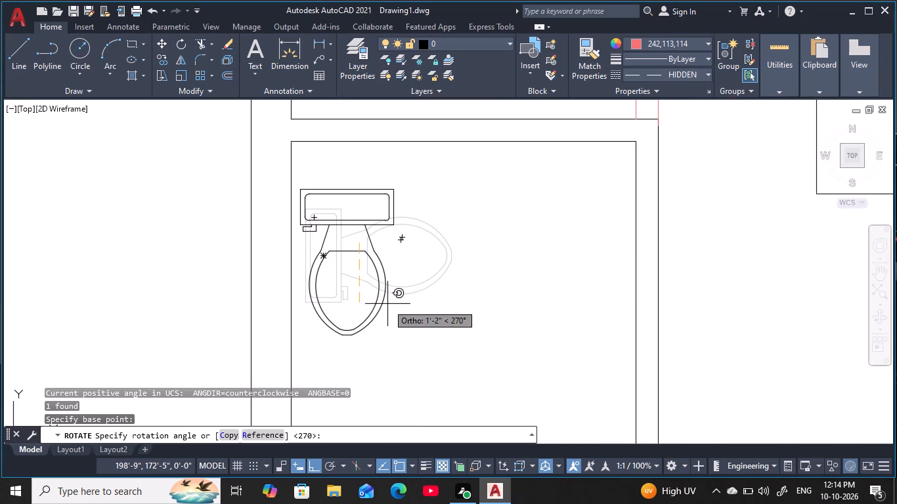
left_click(387, 304)
key("Escape")
key("Escape")
key("Escape")
key("Escape")
key("Escape")
Move this rotated toilet up and to the right so its tank sits just below the room's top wall.
left_click(362, 226)
type("m")
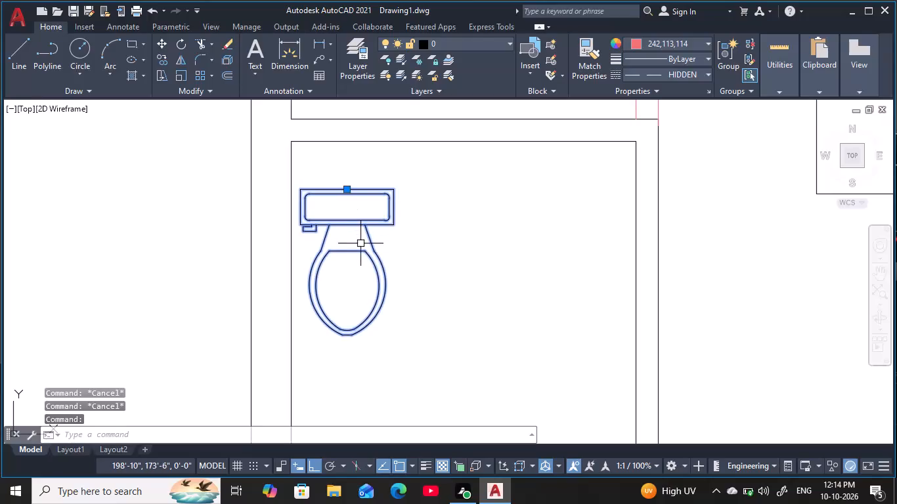
key("space")
left_click(357, 229)
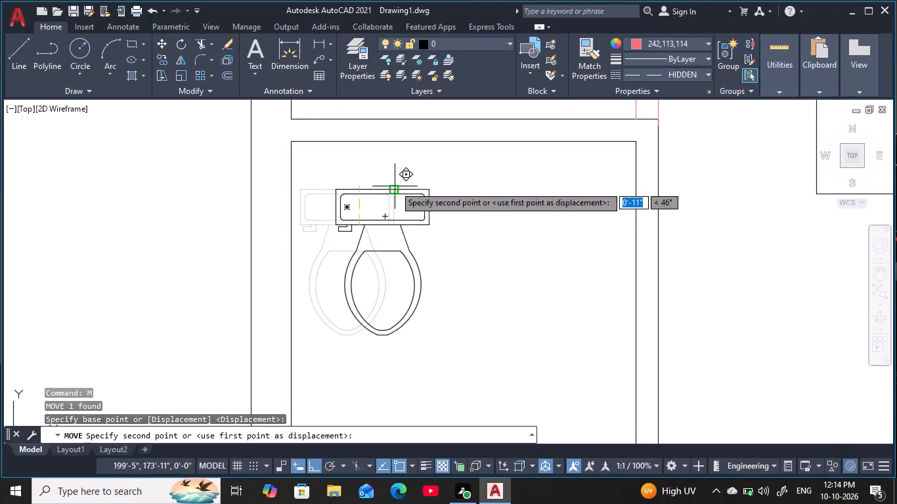
key("F8")
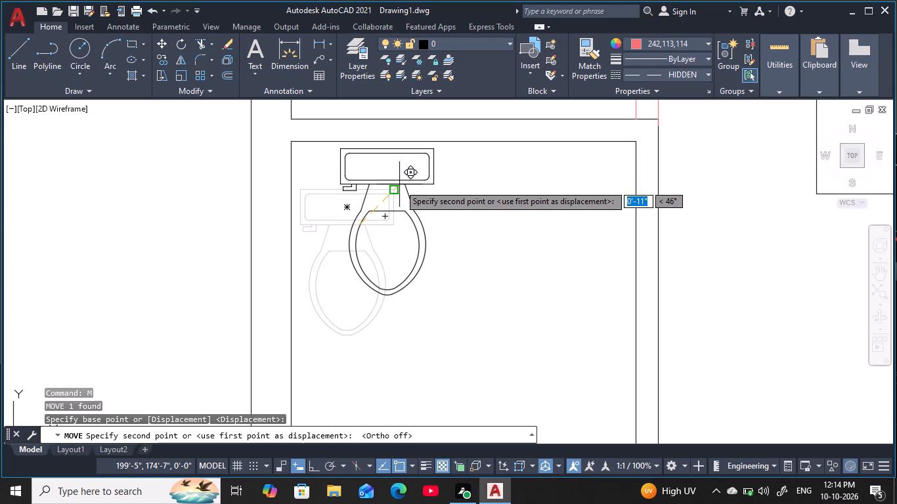
left_click(410, 184)
scroll(458, 245, "down", 3)
middle_click_drag(460, 247, 458, 173)
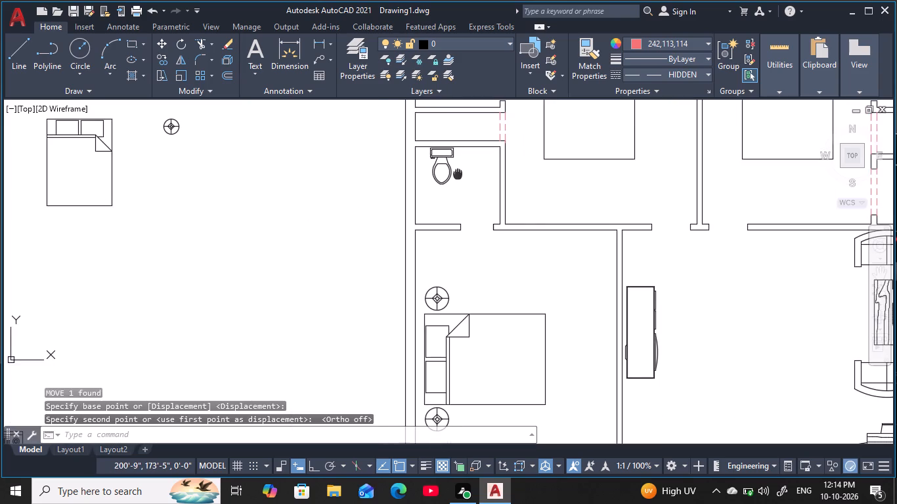
Rotate the toilet in the small room beside the kitchen by 270 degrees so its tank faces that room's top wall.
middle_click_drag(479, 258, 475, 144)
scroll(479, 278, "down", 1)
middle_click_drag(479, 286, 469, 178)
scroll(457, 244, "down", 1)
scroll(446, 268, "up", 2)
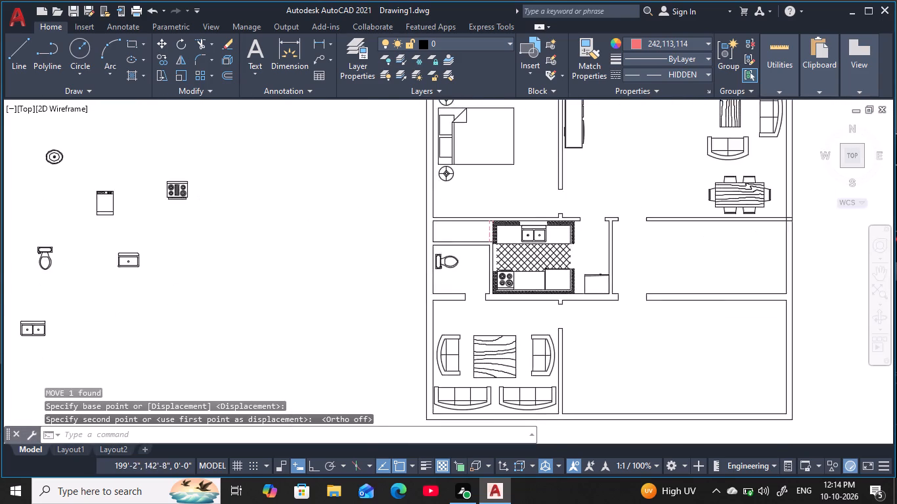
scroll(446, 272, "up", 2)
middle_click_drag(446, 271, 447, 261)
key("Escape")
key("Escape")
key("Escape")
left_click(454, 234)
left_click(422, 257)
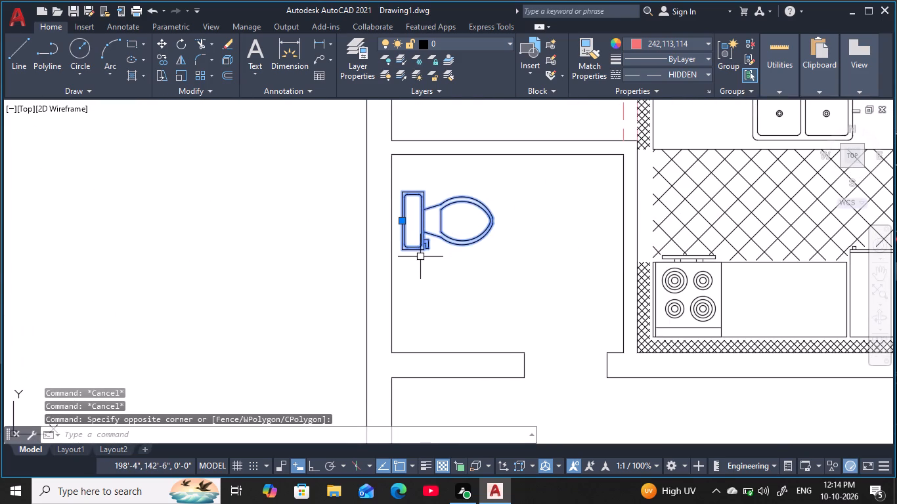
type("ro")
key("space")
left_click(423, 232)
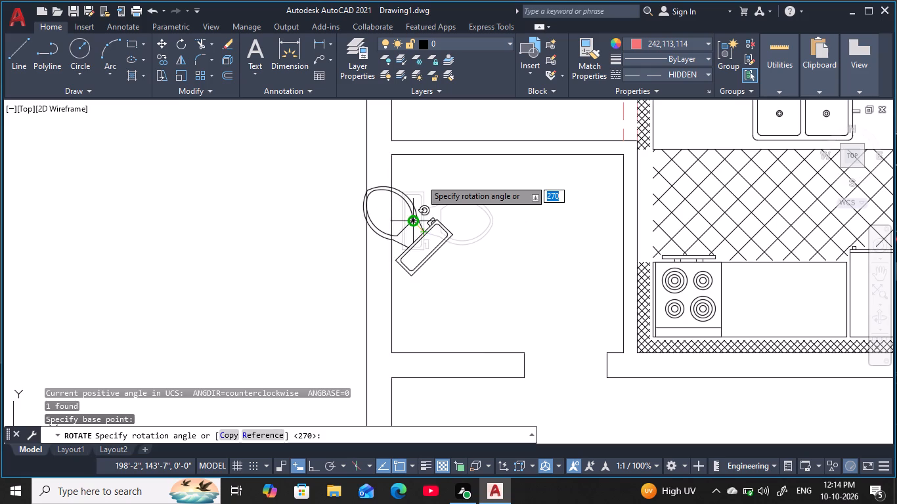
key("F8")
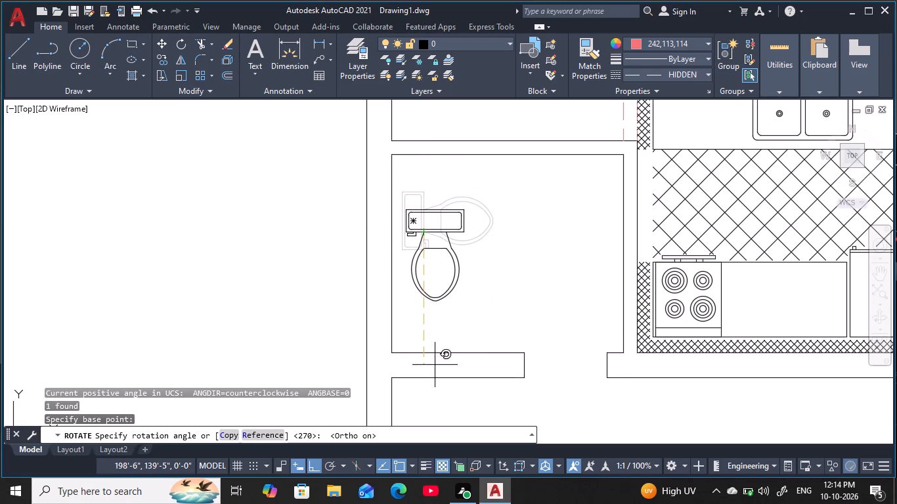
left_click(436, 365)
key("Escape")
key("Escape")
key("Escape")
key("Escape")
Move the toilet beside the kitchen up and slightly to the right so its tank sits just below the room's top wall.
left_click(427, 227)
key("m")
key("space")
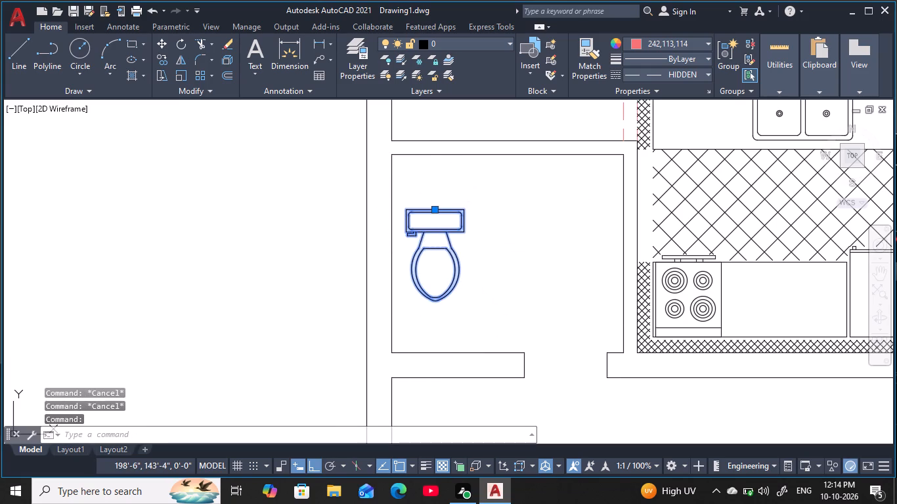
left_click(433, 216)
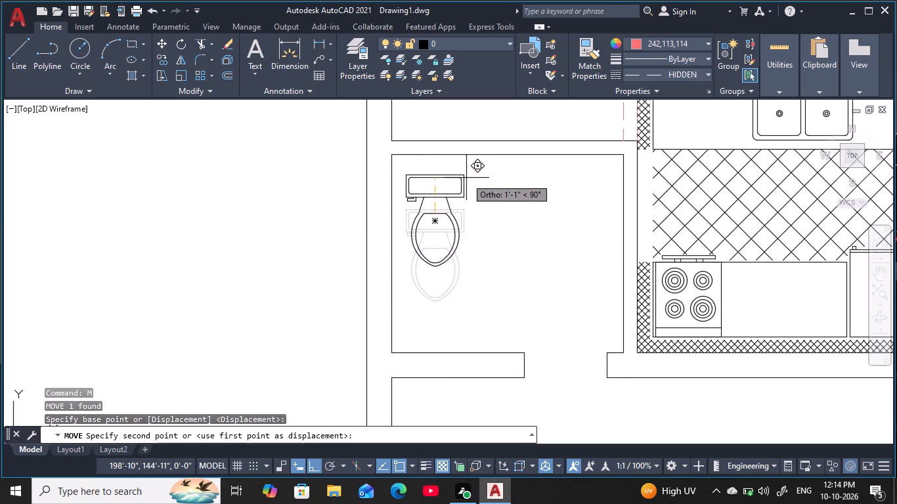
key("F8")
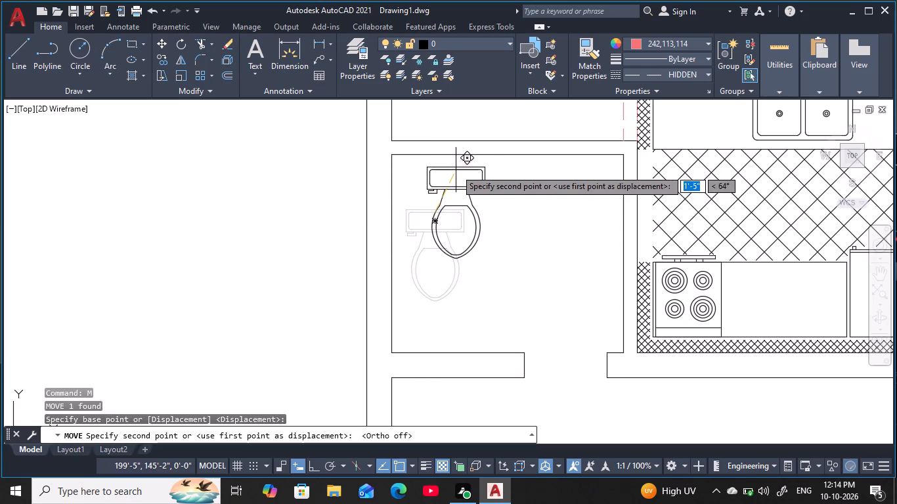
left_click(458, 166)
key("Escape")
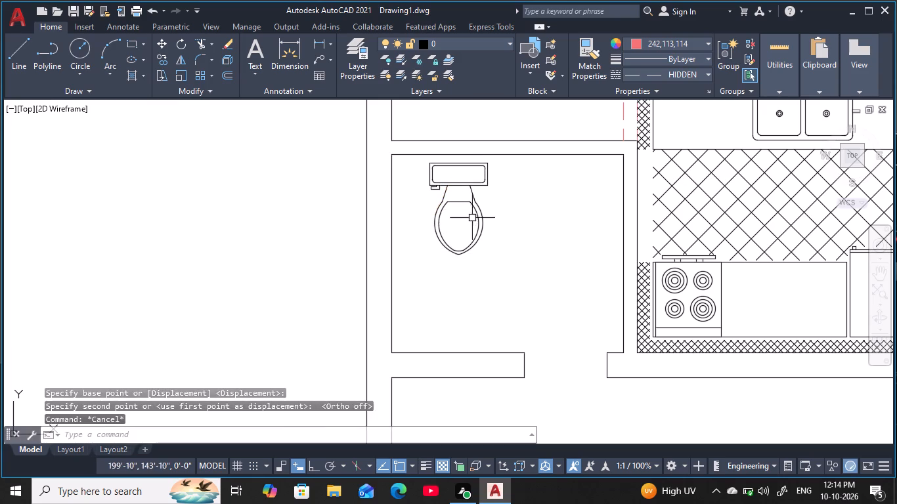
key("Escape")
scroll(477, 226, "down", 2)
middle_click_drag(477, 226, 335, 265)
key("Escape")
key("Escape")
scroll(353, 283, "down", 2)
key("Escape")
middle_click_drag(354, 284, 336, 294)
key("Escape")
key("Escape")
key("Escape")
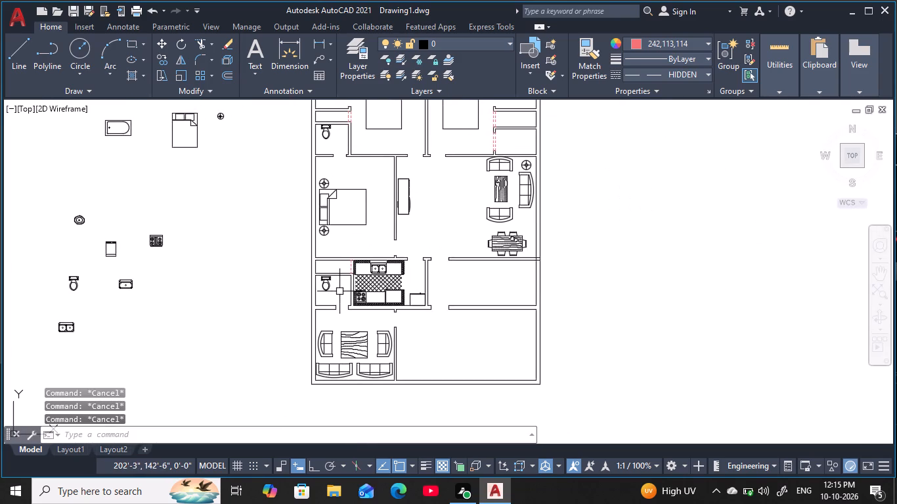
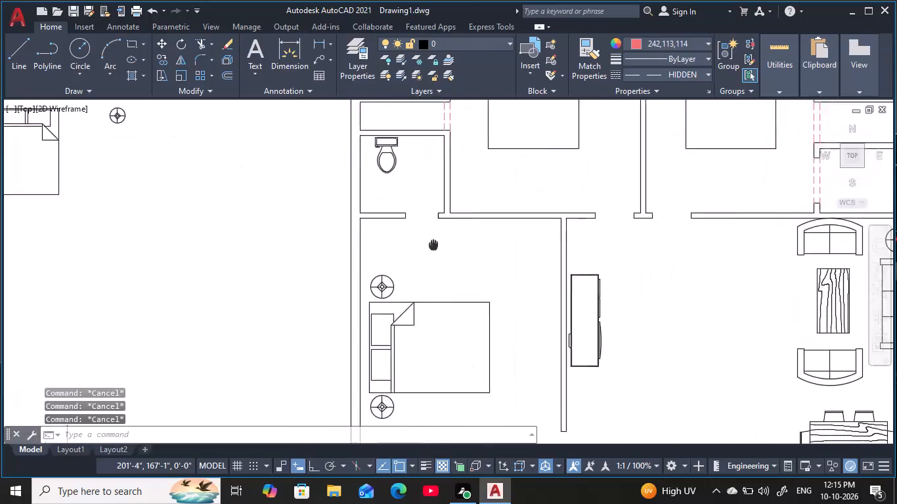
Move the loose oval washbasin into the plan's top-left bathroom, to the right of the toilet against the upper wall.
scroll(473, 246, "down", 2)
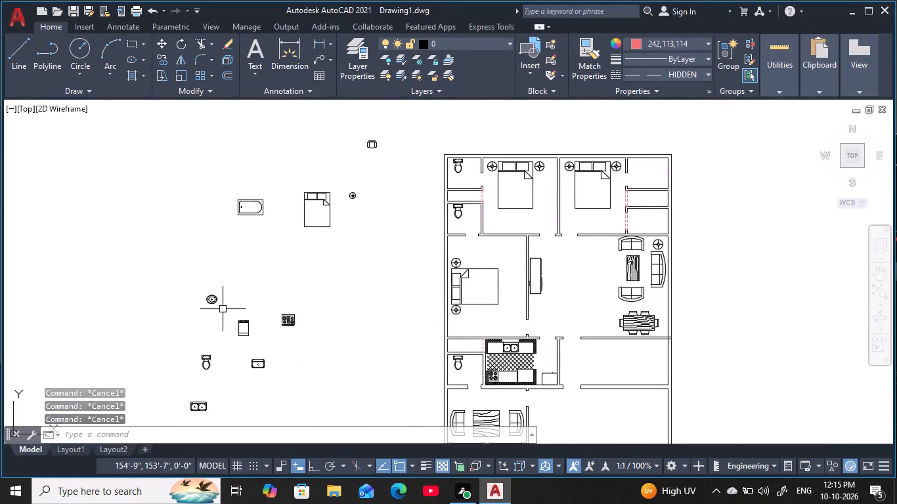
left_click(215, 301)
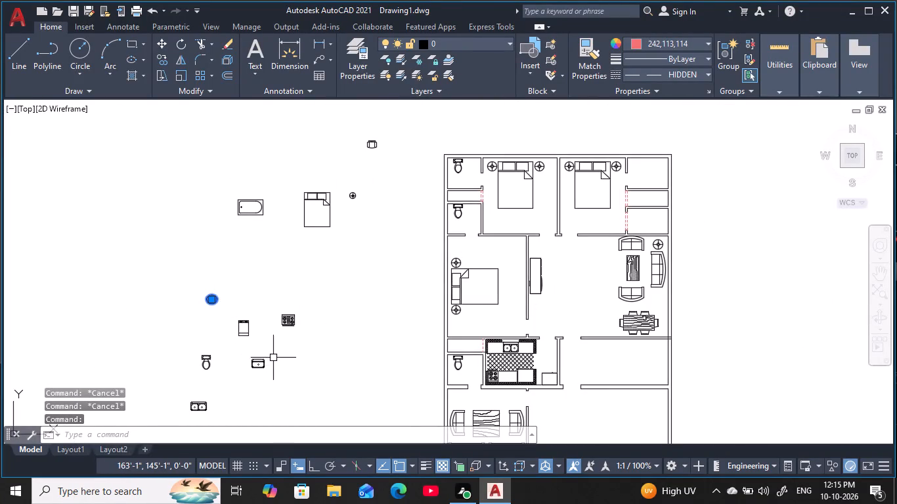
type("m")
key("space")
left_click(211, 303)
middle_click_drag(460, 333, 414, 331)
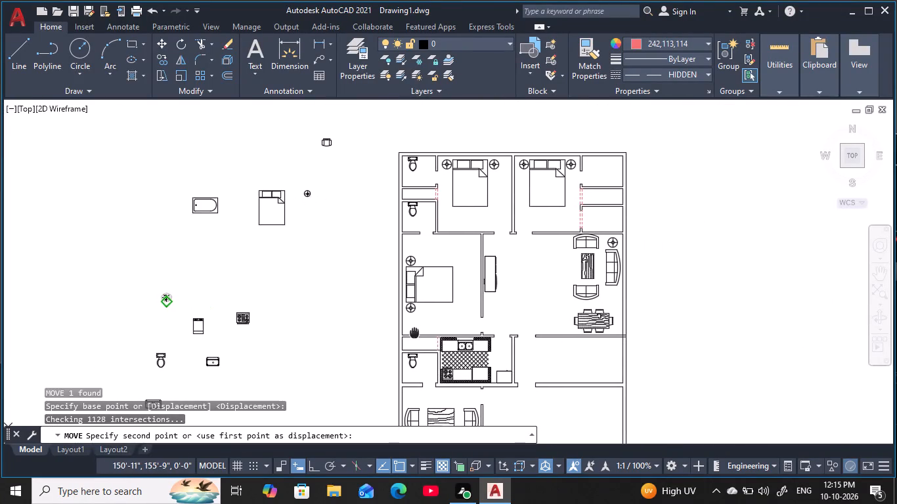
middle_click_drag(430, 234, 437, 344)
scroll(427, 330, "up", 3)
middle_click_drag(424, 314, 426, 377)
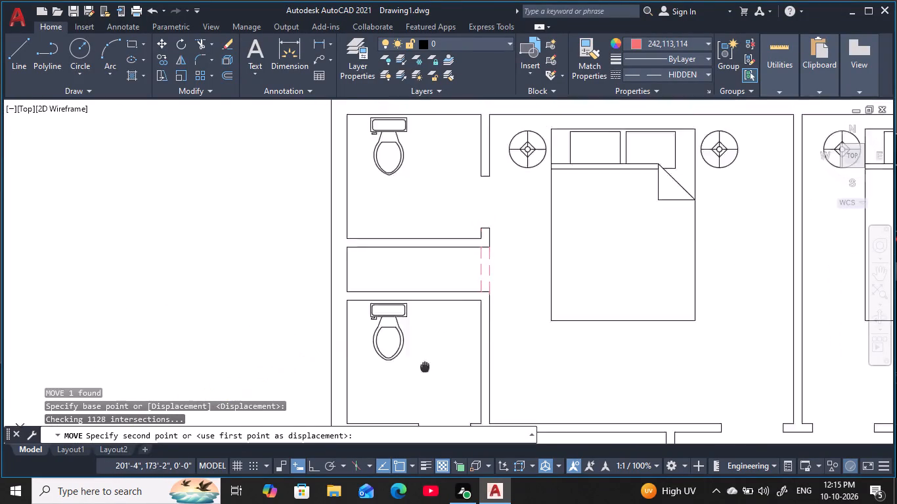
middle_click_drag(426, 377, 424, 434)
scroll(376, 316, "up", 1)
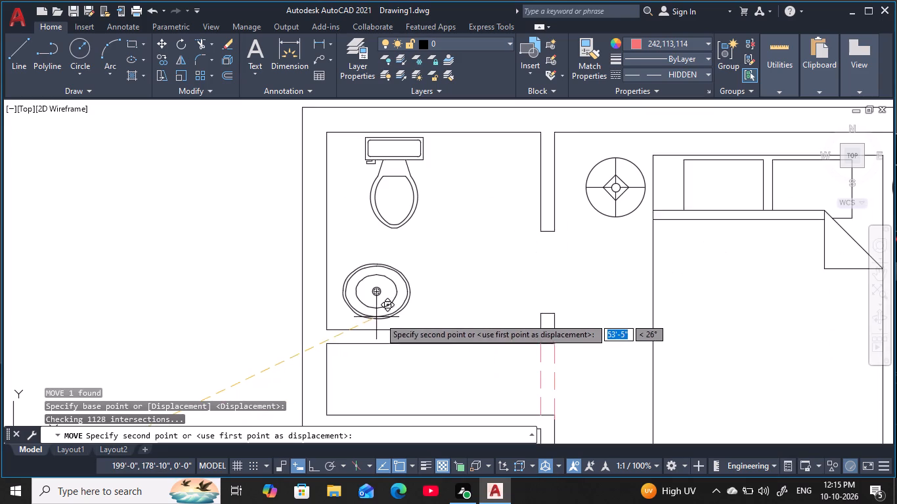
middle_click_drag(450, 287, 420, 353)
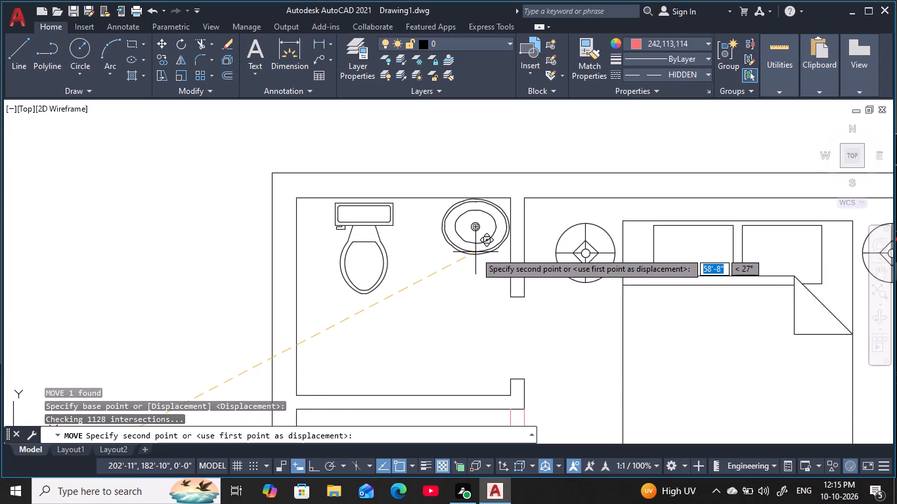
left_click(475, 252)
Copy the washbasin from the top-left bathroom into the bathroom below it, in the upper corner beside the toilet.
scroll(470, 387, "down", 1)
middle_click_drag(471, 387, 465, 348)
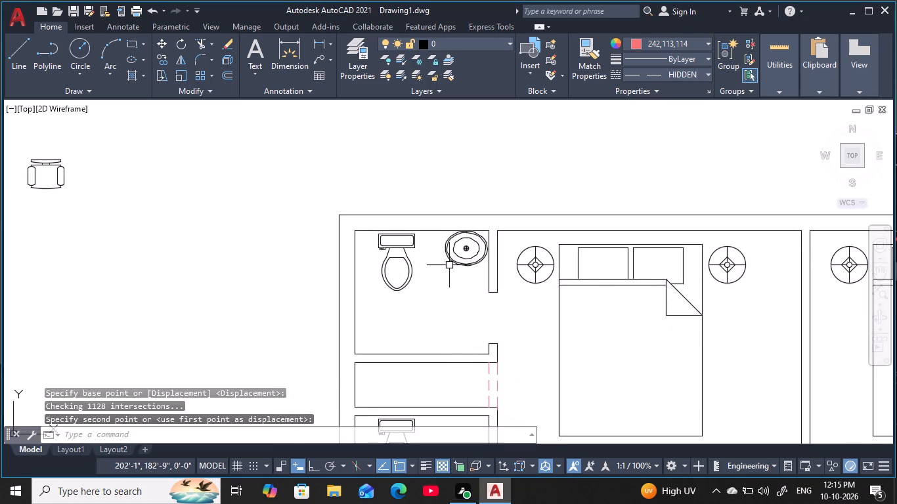
left_click(454, 264)
type("co")
key("space")
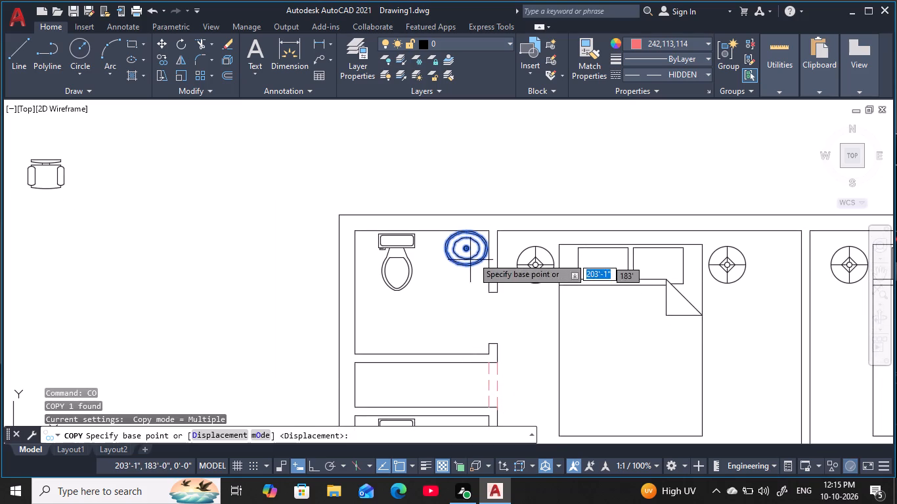
left_click(473, 257)
middle_click_drag(447, 415, 401, 184)
scroll(401, 183, "down", 1)
scroll(418, 209, "up", 2)
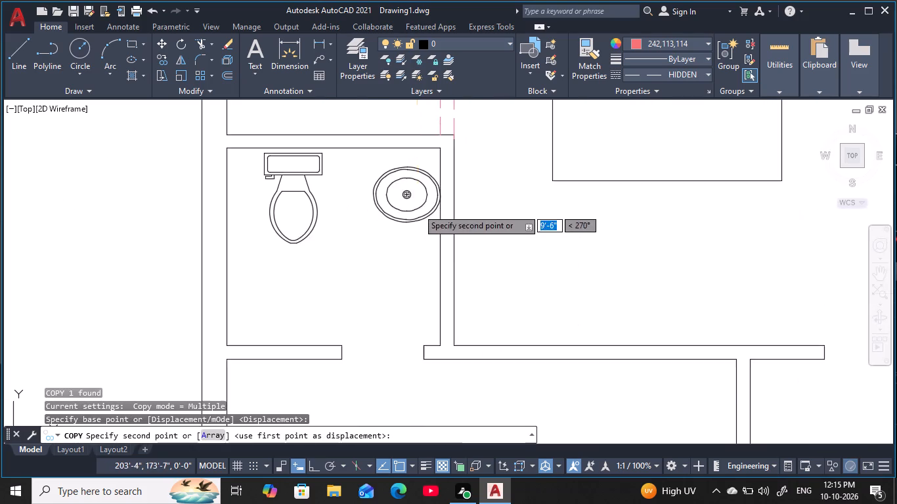
middle_click_drag(418, 210, 428, 245)
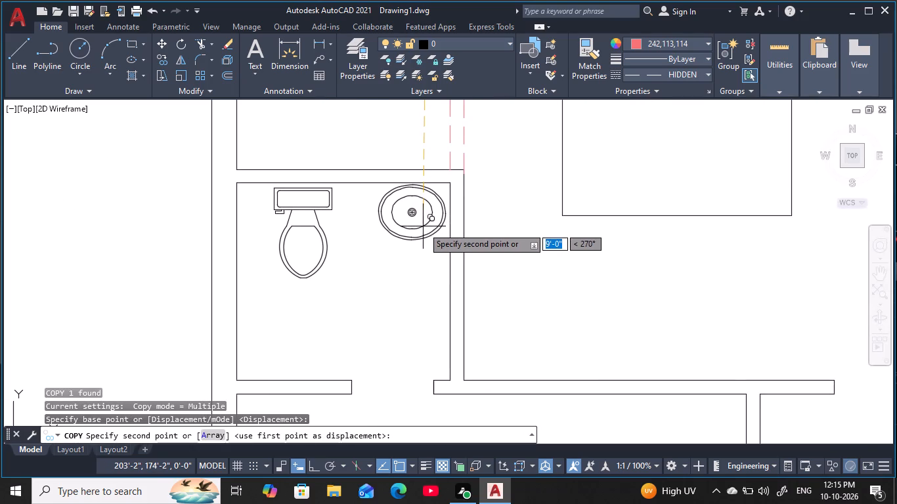
left_click(424, 229)
Place another copy of the washbasin in the bathroom beside the kitchen, to the right of its toilet.
middle_click_drag(382, 385, 415, 209)
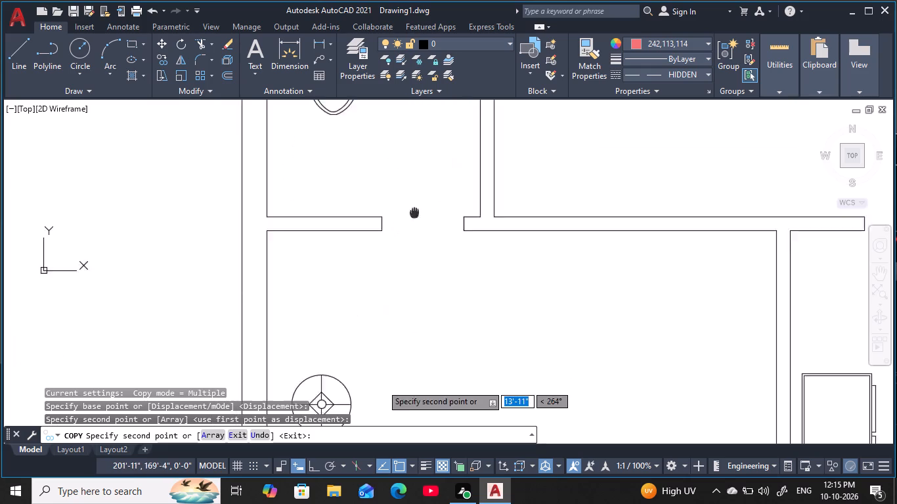
middle_click_drag(415, 209, 416, 207)
scroll(416, 208, "down", 2)
middle_click_drag(451, 322, 435, 453)
middle_click_drag(437, 386, 445, 354)
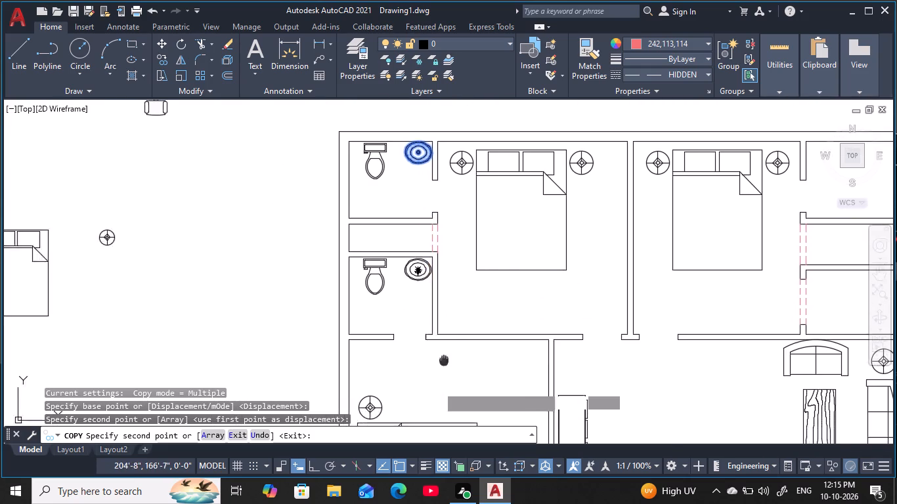
middle_click_drag(445, 354, 554, 159)
middle_click_drag(558, 358, 473, 139)
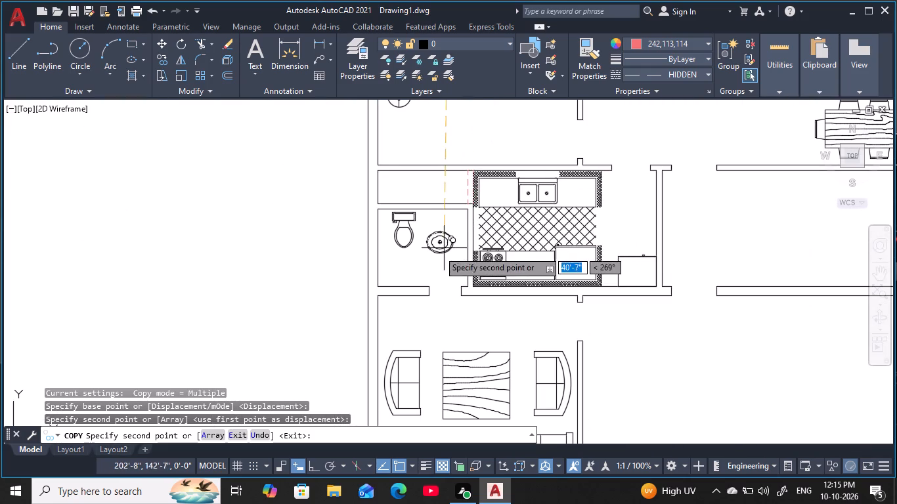
scroll(449, 241, "up", 3)
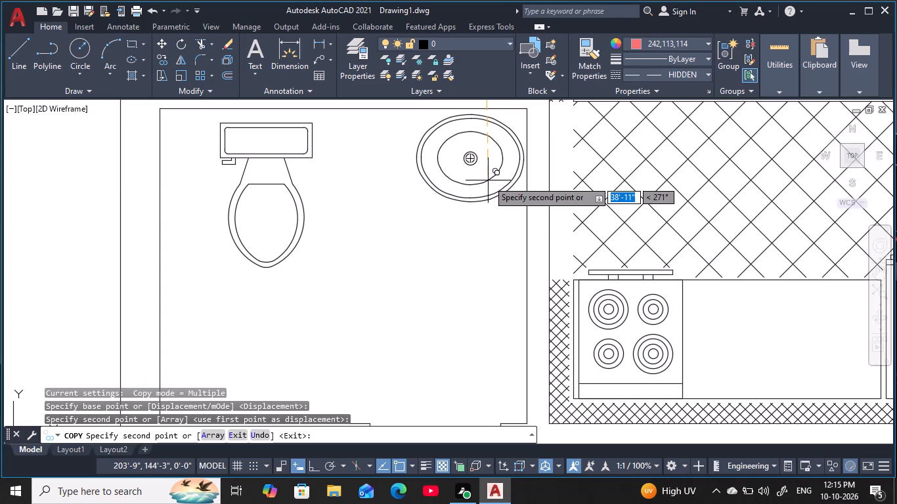
left_click(487, 178)
scroll(461, 287, "down", 3)
middle_click_drag(460, 289, 459, 283)
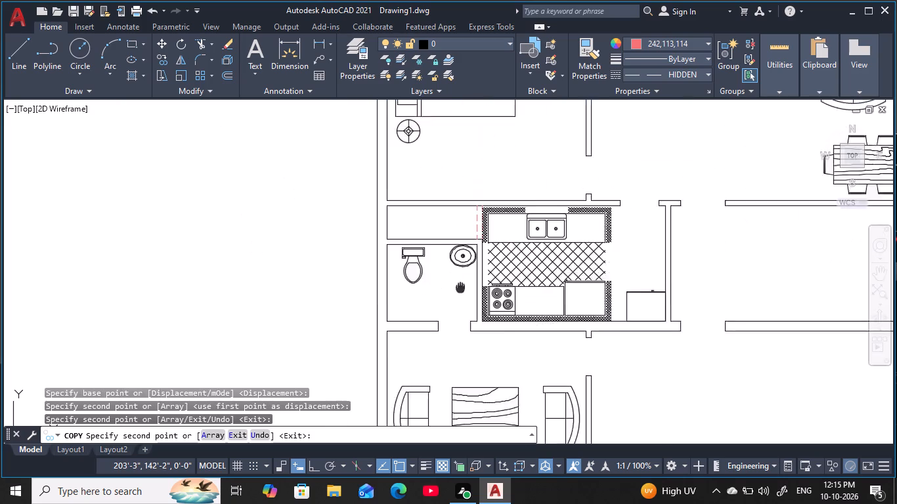
middle_click_drag(459, 283, 426, 240)
key("Escape")
key("Escape")
key("Escape")
middle_click_drag(460, 289, 357, 303)
key("Escape")
scroll(335, 367, "down", 1)
key("Escape")
Examine the floor plan around the kitchen, living area and bedrooms for rooms that still need fixtures.
scroll(462, 294, "down", 1)
middle_click_drag(452, 304, 441, 336)
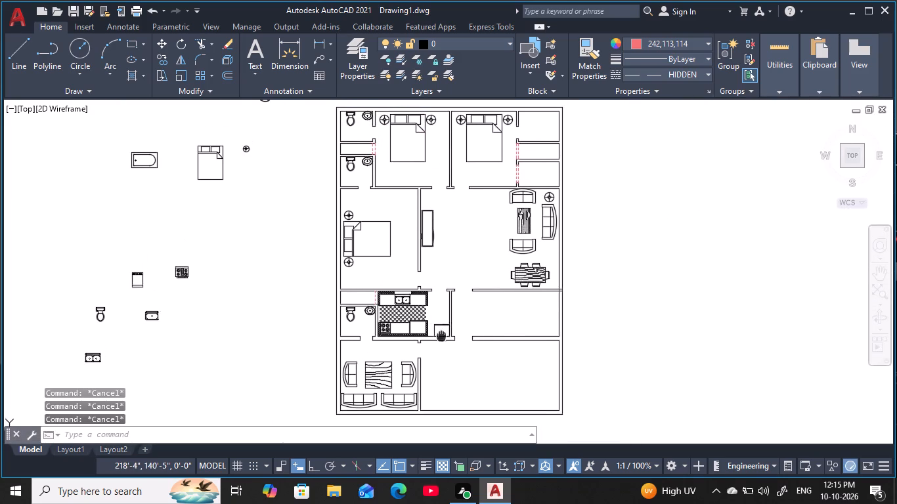
middle_click_drag(441, 336, 441, 333)
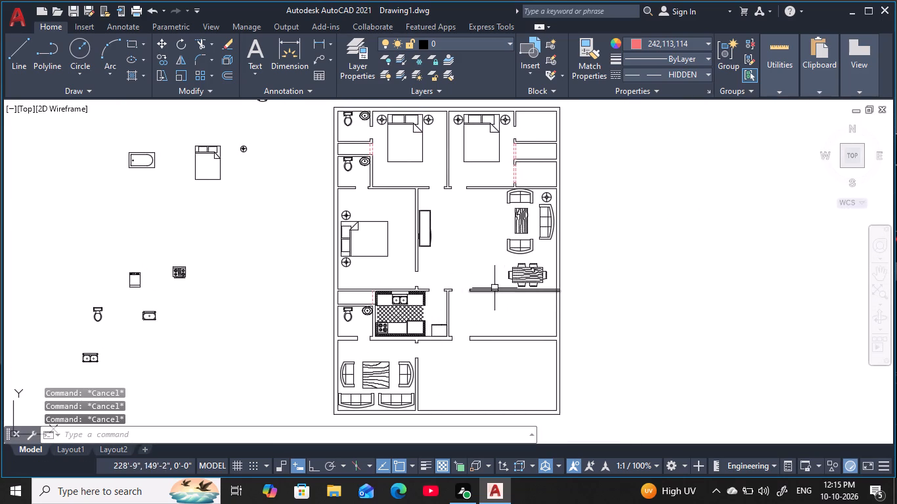
middle_click_drag(457, 295, 479, 249)
scroll(497, 234, "up", 2)
middle_click_drag(497, 234, 488, 255)
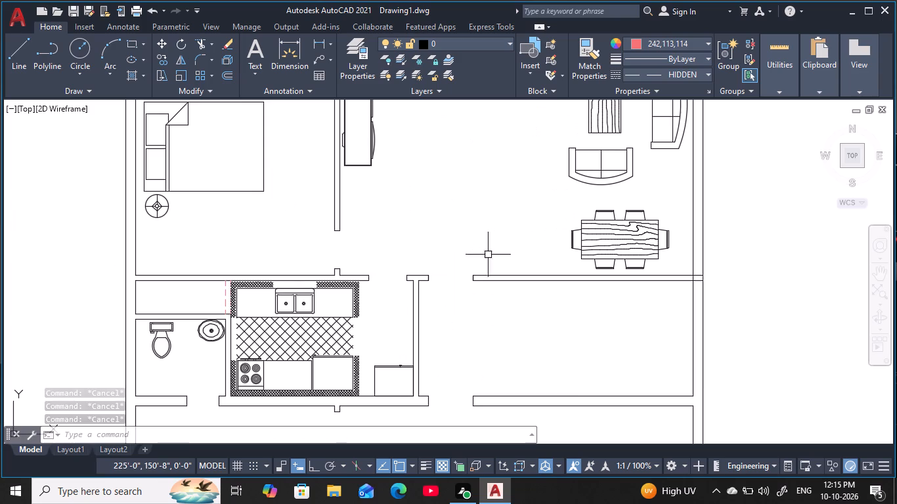
middle_click_drag(448, 268, 486, 230)
middle_click_drag(505, 220, 494, 226)
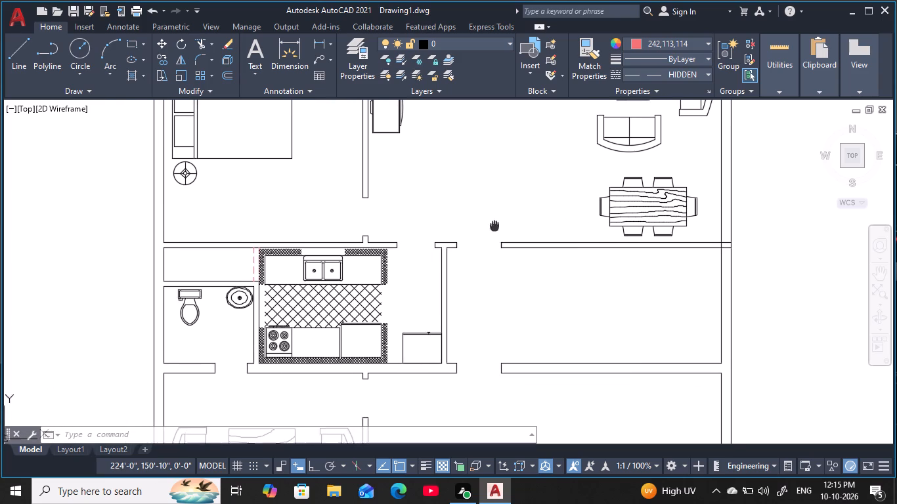
middle_click_drag(494, 226, 491, 227)
scroll(491, 227, "down", 1)
middle_click_drag(491, 228, 452, 293)
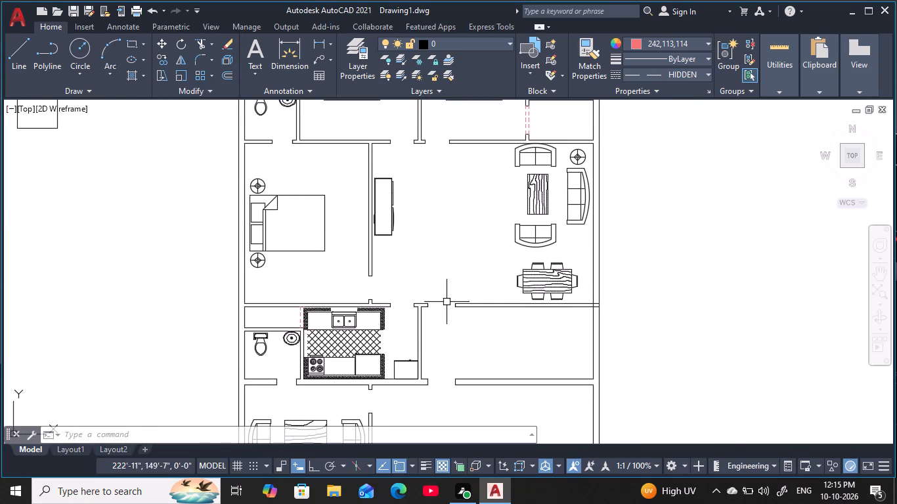
middle_click_drag(454, 291, 466, 281)
scroll(466, 281, "down", 1)
middle_click_drag(466, 281, 466, 295)
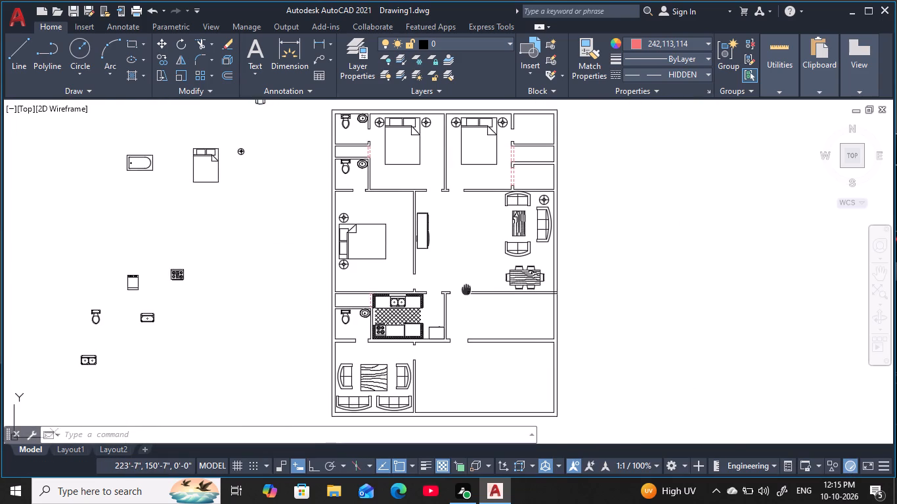
middle_click_drag(466, 295, 468, 311)
scroll(460, 280, "up", 1)
middle_click_drag(460, 279, 448, 296)
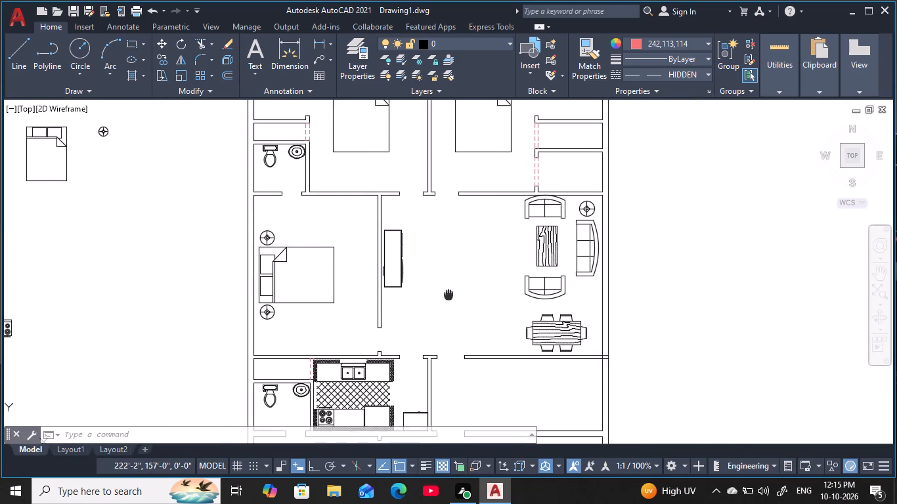
Copy the toilet from the top-left bathroom into the plan's top-right room, against the upper wall near the outer corner.
middle_click_drag(448, 296, 416, 358)
middle_click_drag(252, 169, 293, 242)
left_click(279, 234)
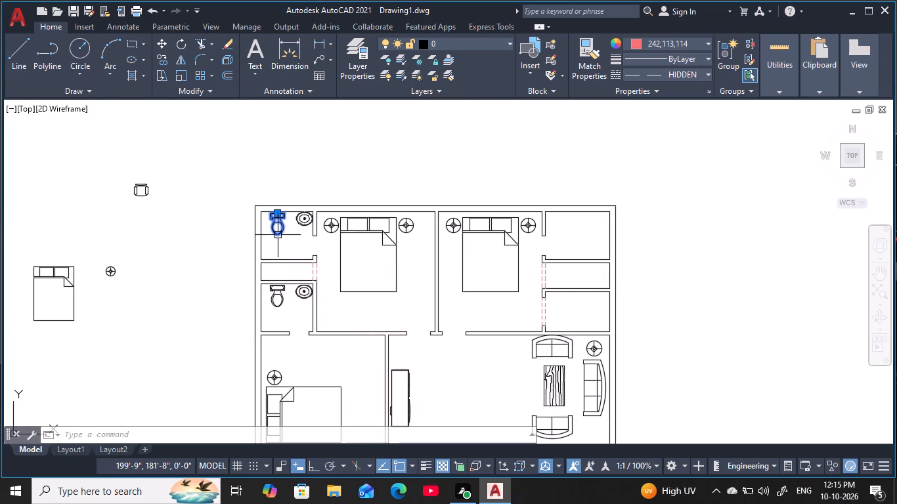
type("co")
key("space")
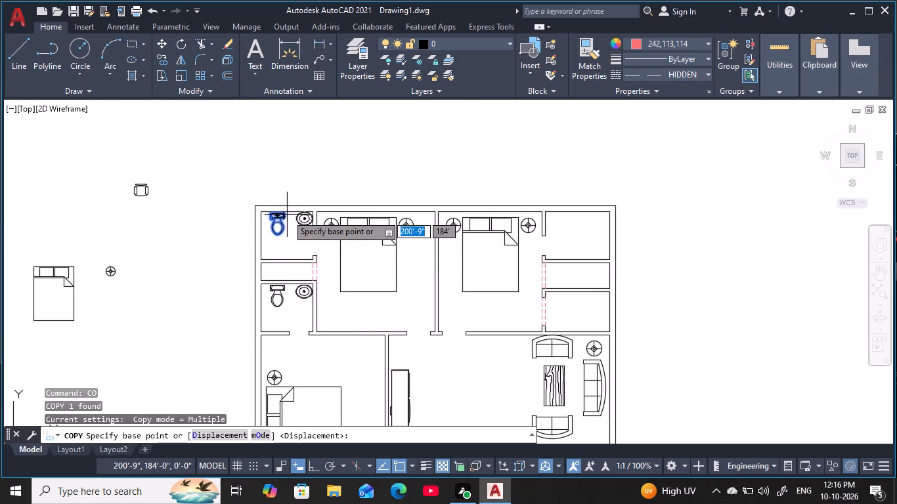
left_click(275, 219)
middle_click_drag(552, 241, 502, 241)
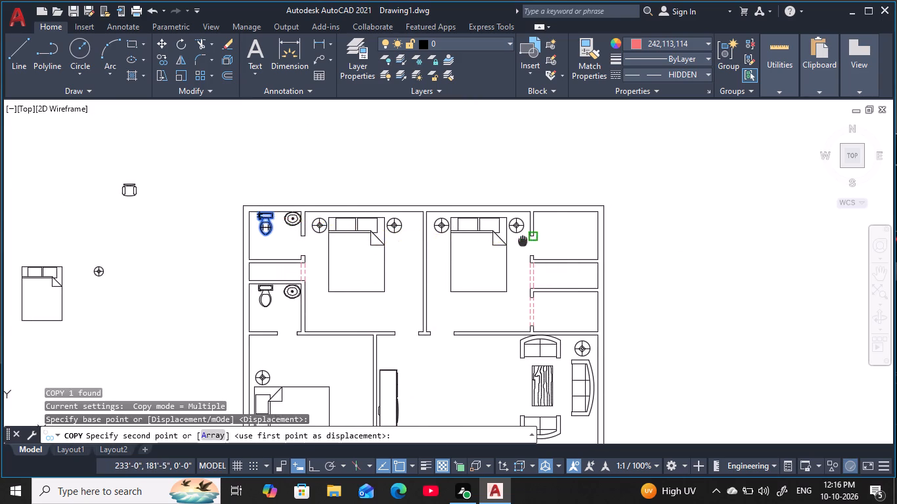
middle_click_drag(502, 241, 437, 242)
scroll(486, 239, "up", 3)
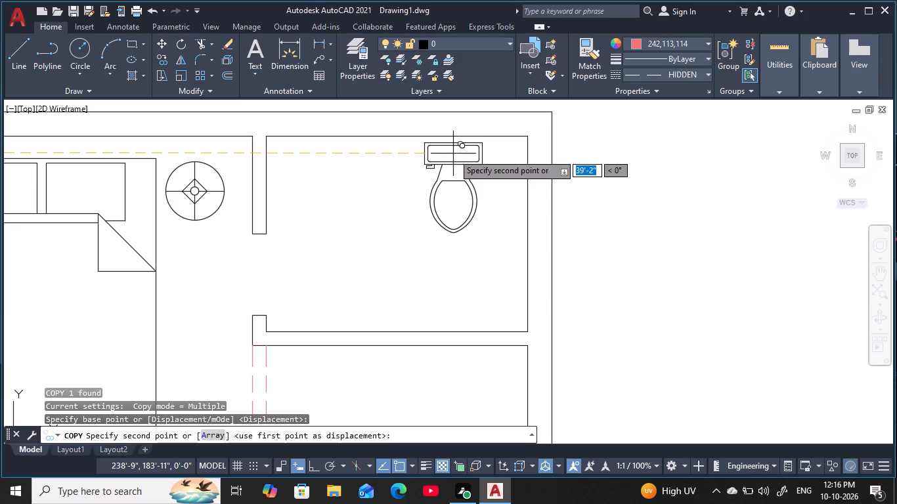
left_click(453, 154)
scroll(345, 275, "down", 2)
middle_click_drag(345, 275, 644, 271)
key("Escape")
key("Escape")
key("Escape")
key("Escape")
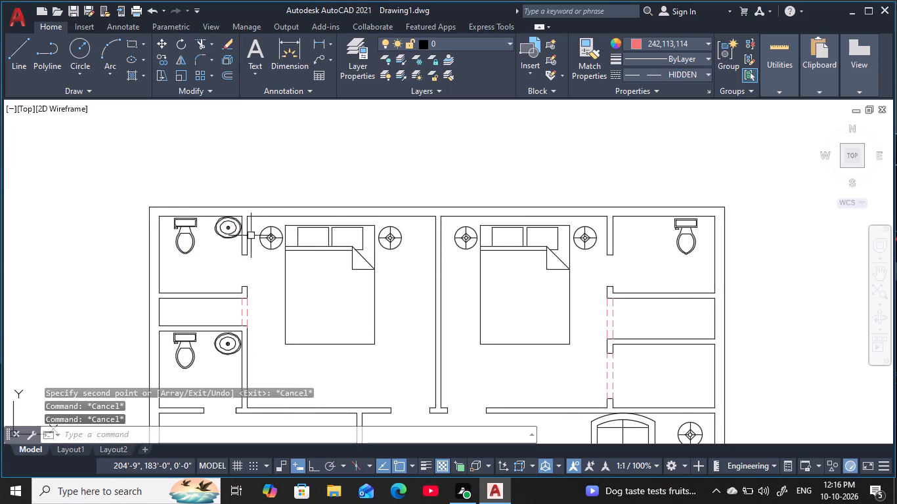
Copy the washbasin from the top-left bathroom into the top-right bathroom, to the left of its toilet.
left_click(236, 233)
type("co")
key("space")
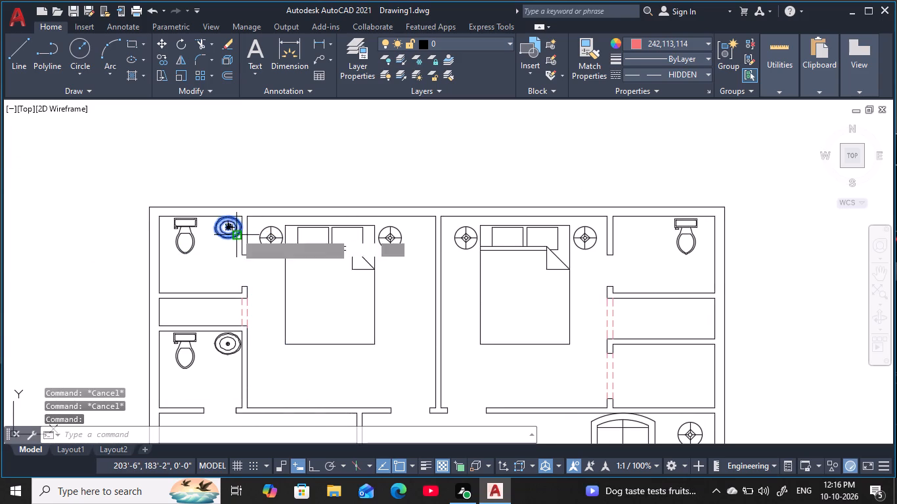
left_click(236, 233)
scroll(639, 245, "up", 2)
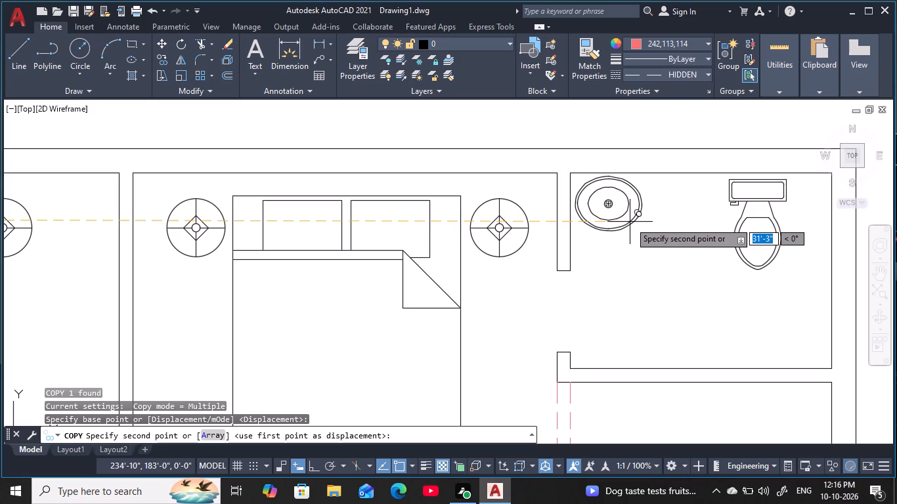
left_click(630, 222)
scroll(640, 299, "down", 2)
middle_click_drag(642, 299, 591, 232)
key("Escape")
key("Escape")
scroll(577, 282, "down", 1)
key("Escape")
middle_click_drag(579, 282, 561, 229)
key("Escape")
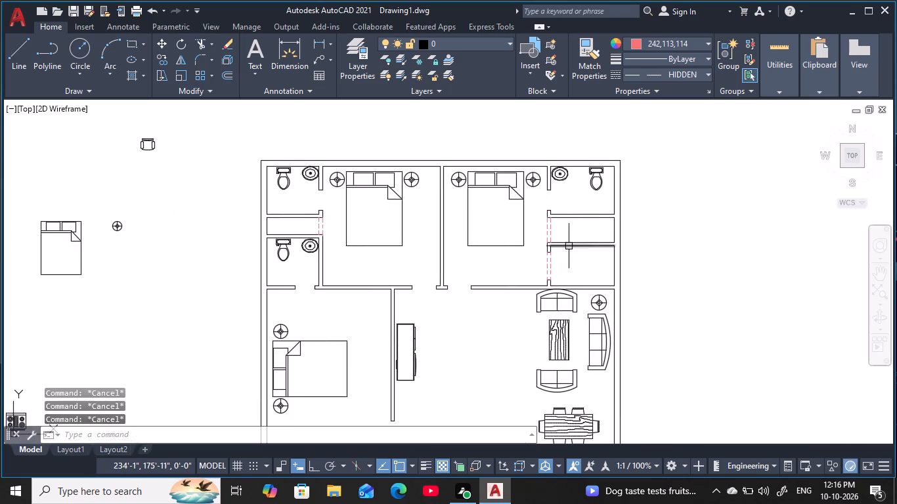
key("Escape")
key("Escape")
key("Escape")
middle_click_drag(579, 274, 576, 252)
key("Escape")
key("Escape")
key("Escape")
key("Escape")
key("Escape")
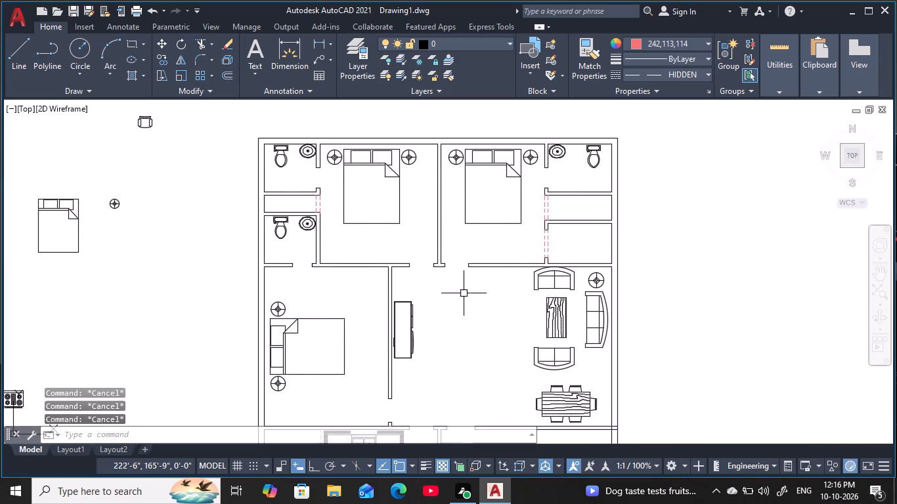
Examine the lower half of the floor plan, focusing on the empty room to the right of the kitchen.
middle_click_drag(463, 332, 459, 249)
scroll(460, 276, "down", 1)
middle_click_drag(460, 276, 464, 245)
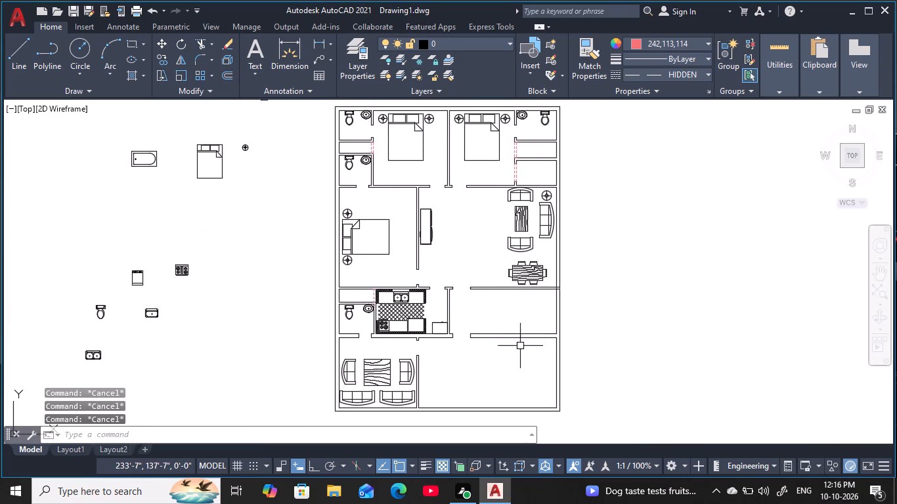
middle_click_drag(528, 346, 530, 312)
middle_click_drag(533, 272, 483, 272)
key("Escape")
key("Escape")
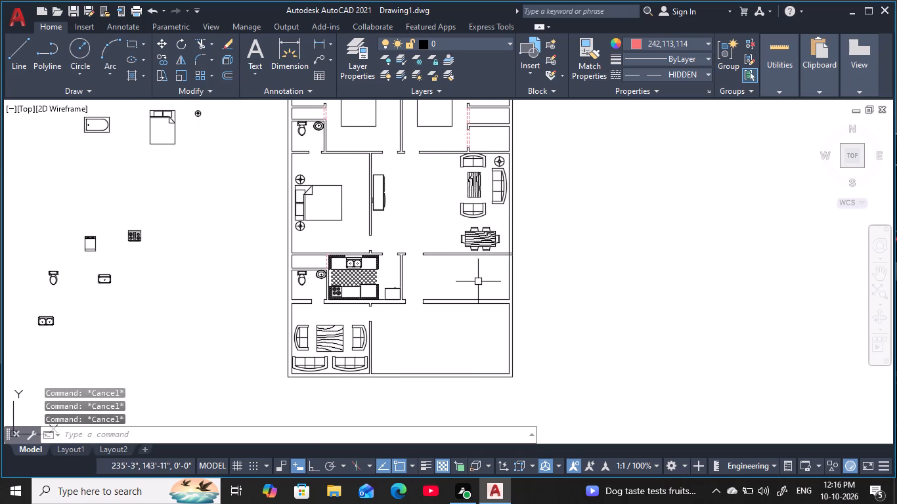
key("Escape")
key("Escape")
middle_click_drag(478, 282, 468, 285)
key("Escape")
key("Escape")
key("Escape")
scroll(462, 290, "up", 1)
middle_click_drag(459, 293, 458, 249)
key("Escape")
key("Escape")
key("Escape")
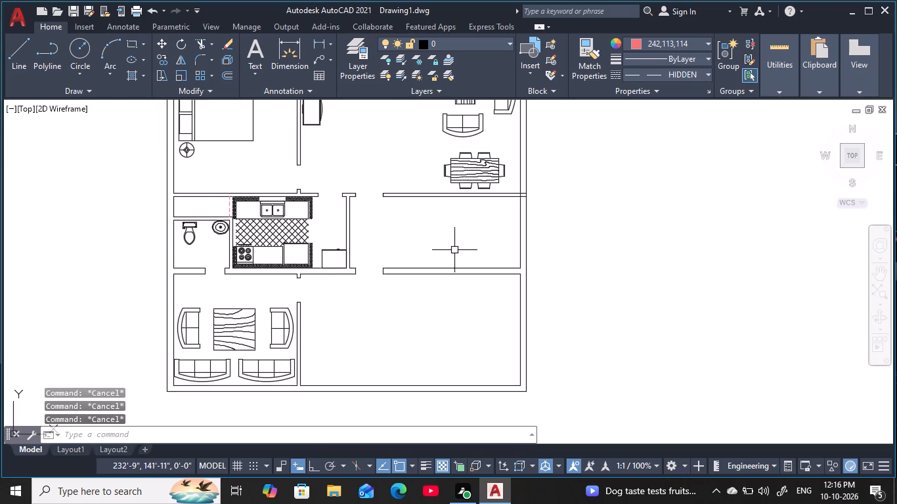
middle_click_drag(453, 249, 452, 259)
scroll(452, 259, "up", 1)
middle_click_drag(397, 247, 370, 254)
key("Escape")
key("Escape")
key("Escape")
key("Escape")
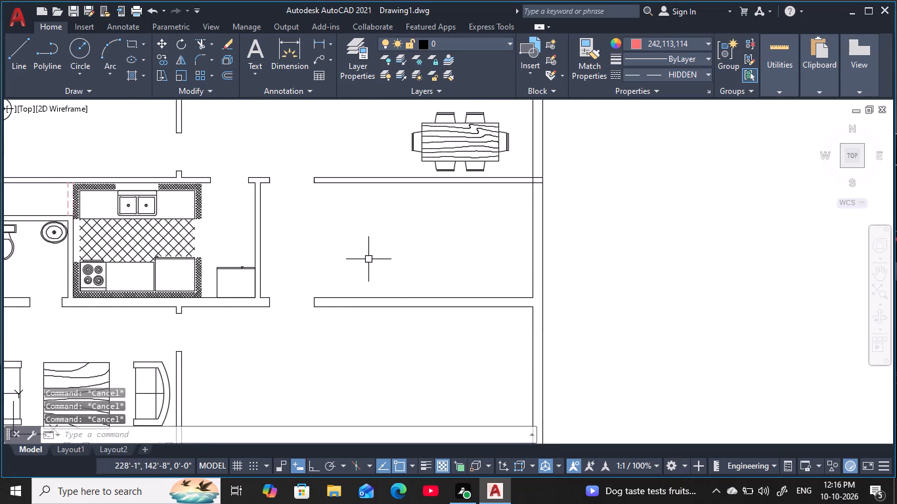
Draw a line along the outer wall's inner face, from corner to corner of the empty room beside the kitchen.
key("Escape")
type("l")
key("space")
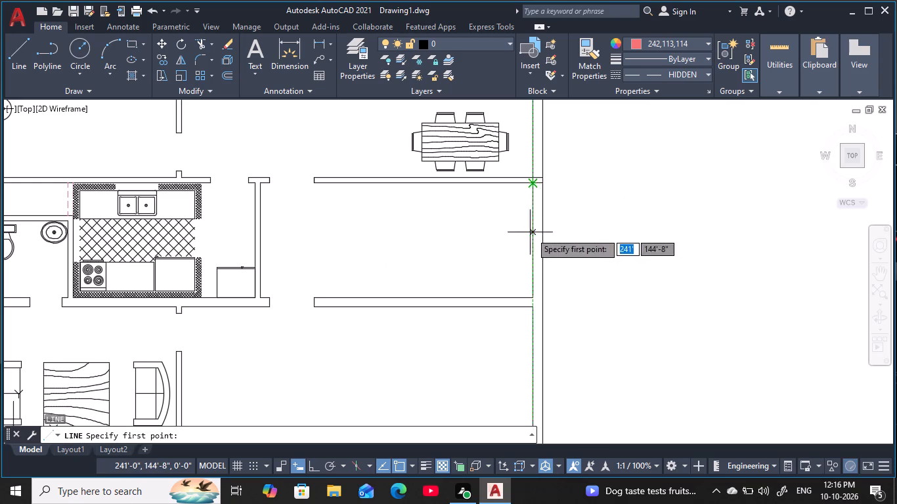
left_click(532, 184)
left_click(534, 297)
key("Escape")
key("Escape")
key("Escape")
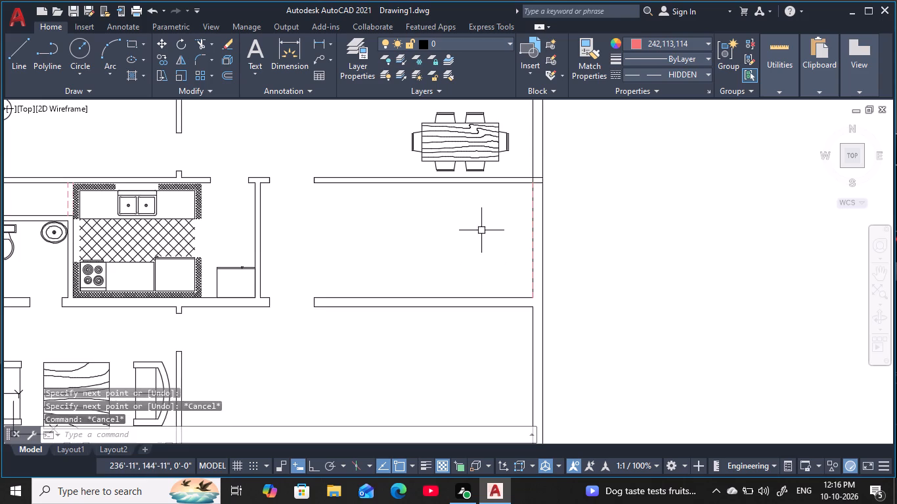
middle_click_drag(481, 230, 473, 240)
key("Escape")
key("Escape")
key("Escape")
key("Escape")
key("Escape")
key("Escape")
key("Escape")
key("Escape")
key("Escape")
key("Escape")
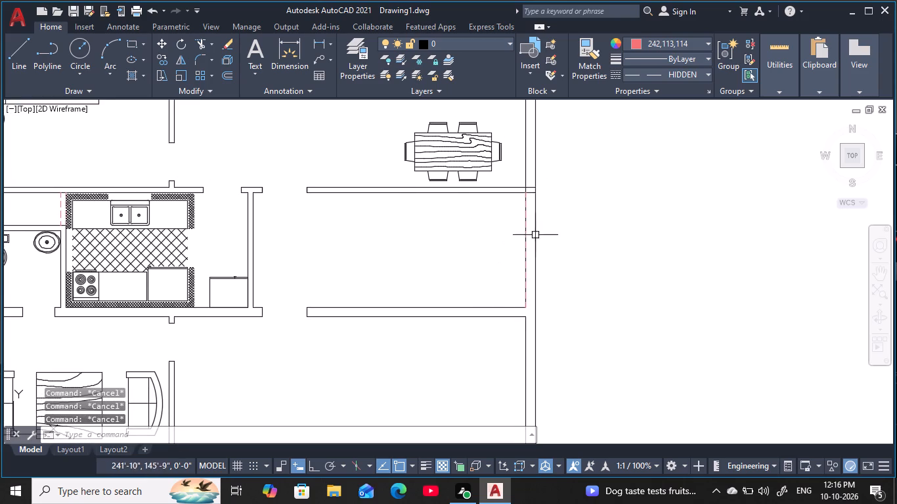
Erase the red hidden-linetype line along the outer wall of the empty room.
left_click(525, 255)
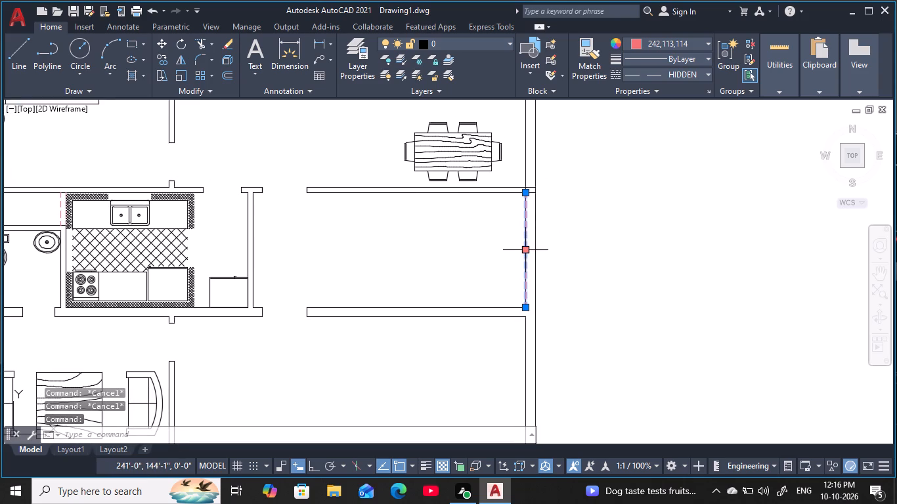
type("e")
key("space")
Set the current linetype to Continuous and the current object colour to black (0,0,0).
left_click(697, 77)
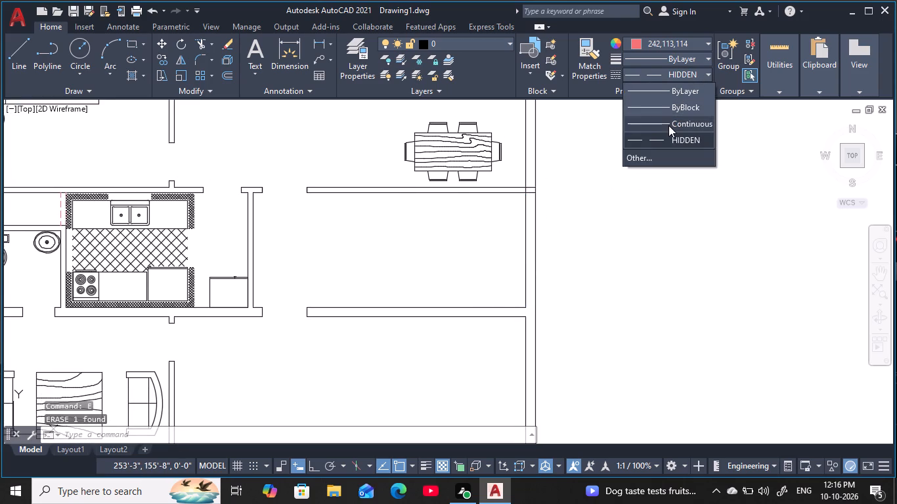
left_click(670, 127)
left_click(675, 44)
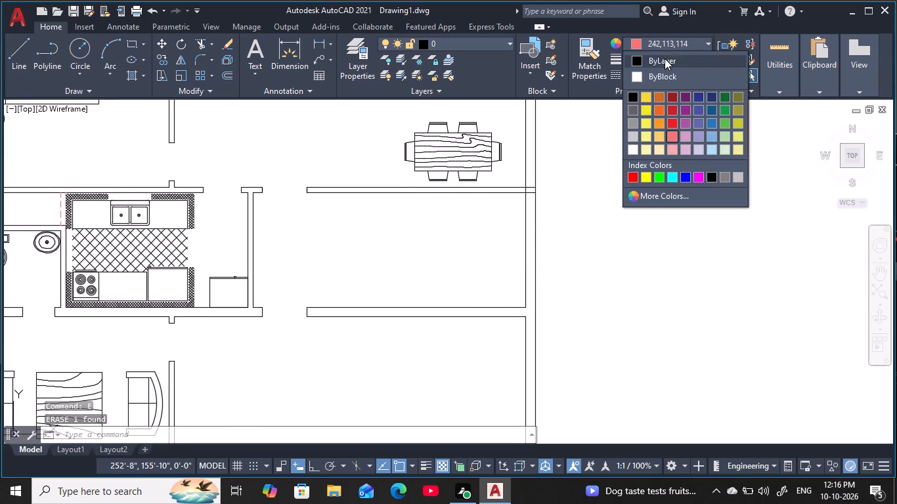
left_click(631, 97)
key("Escape")
key("Escape")
key("Escape")
key("Escape")
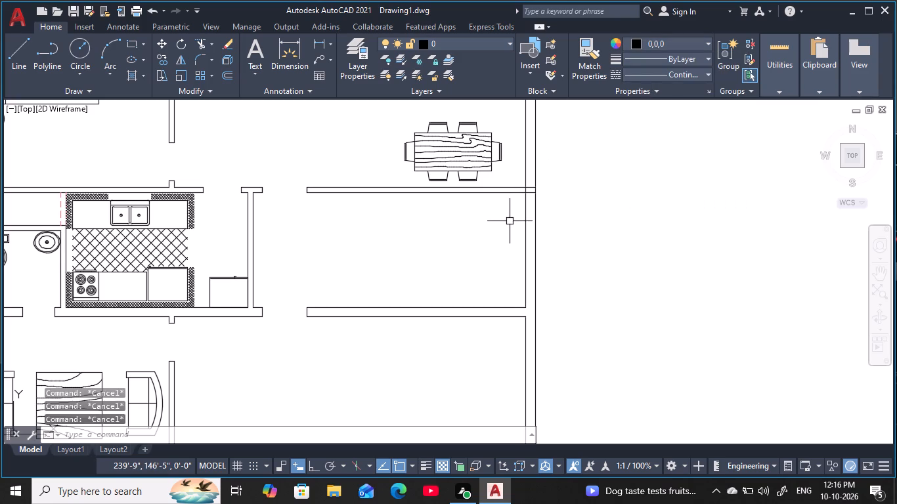
key("Escape")
key("Escape")
key("Escape")
key("Escape")
Draw a vertical line about 9' long along the outer wall's inner face, between the empty room's upper and lower walls.
scroll(534, 259, "up", 2)
key("Escape")
key("Escape")
key("Escape")
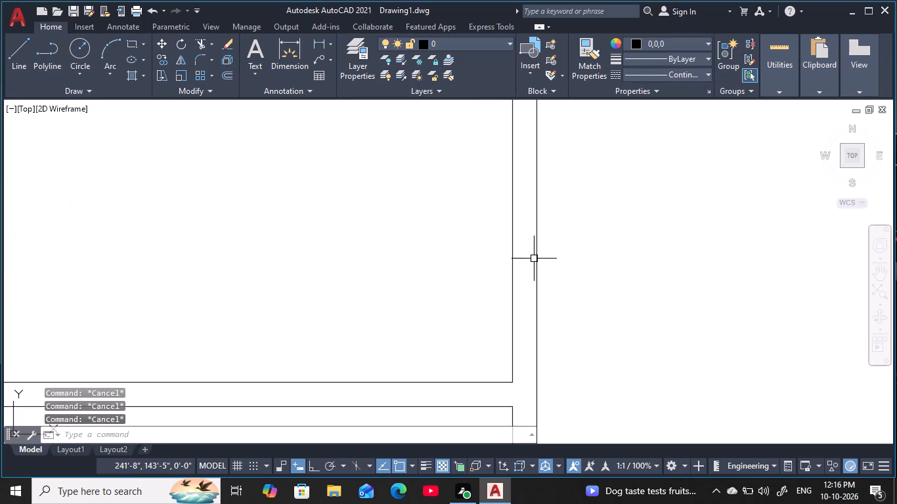
scroll(534, 259, "down", 1)
middle_click(533, 259)
key("Escape")
key("Escape")
type("l")
key("space")
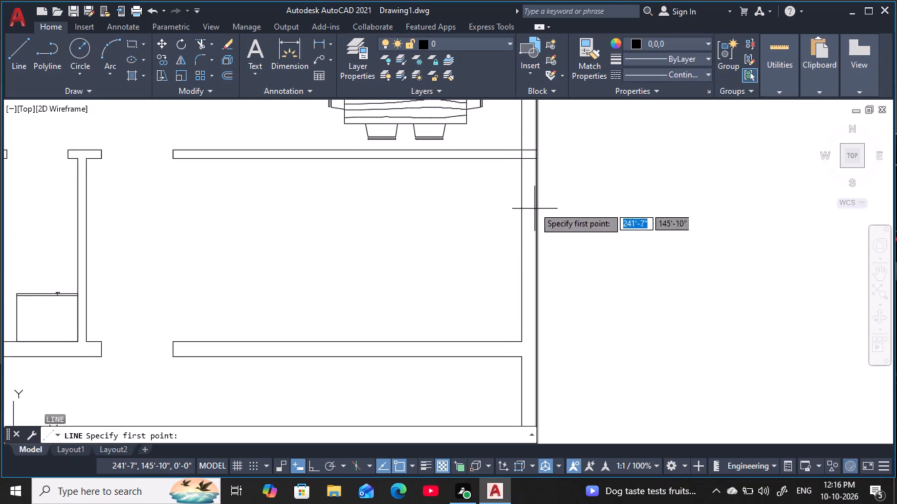
left_click(518, 156)
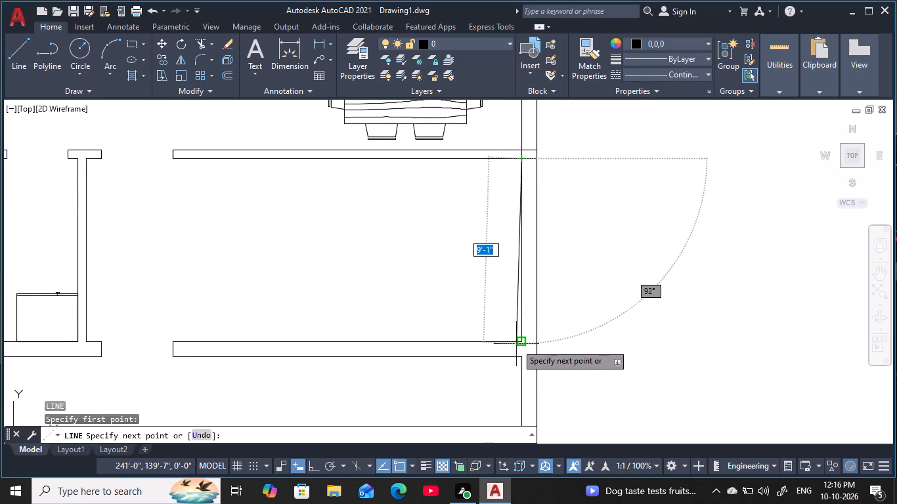
left_click(521, 343)
key("Escape")
key("Escape")
key("Escape")
key("Escape")
key("Escape")
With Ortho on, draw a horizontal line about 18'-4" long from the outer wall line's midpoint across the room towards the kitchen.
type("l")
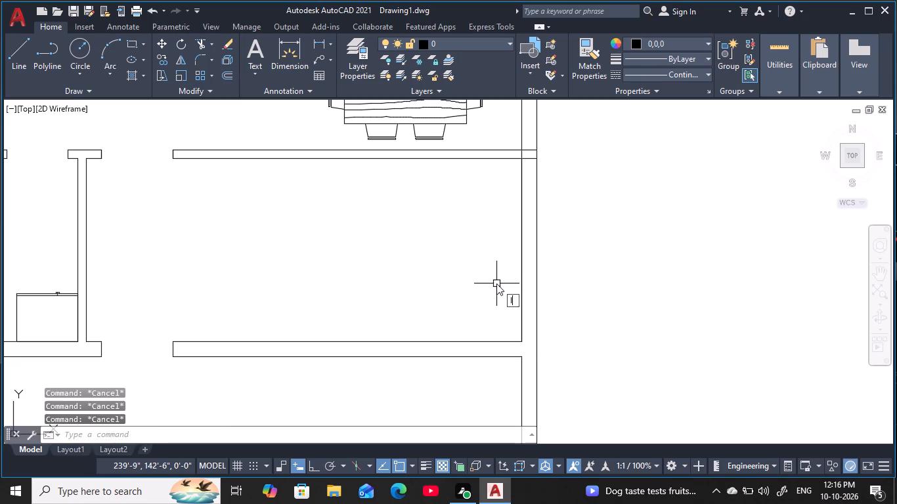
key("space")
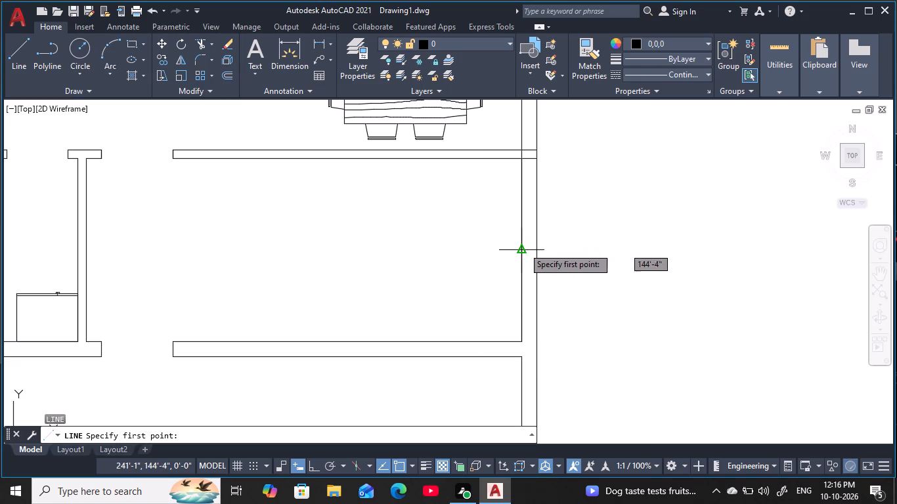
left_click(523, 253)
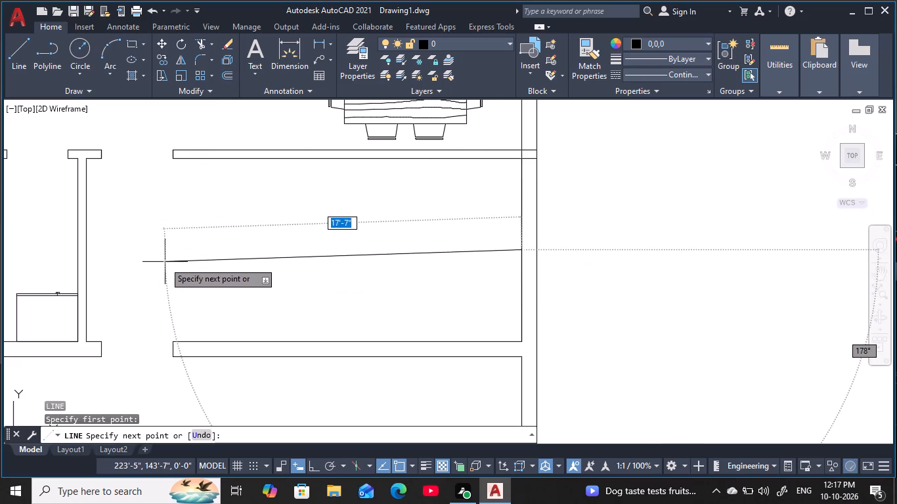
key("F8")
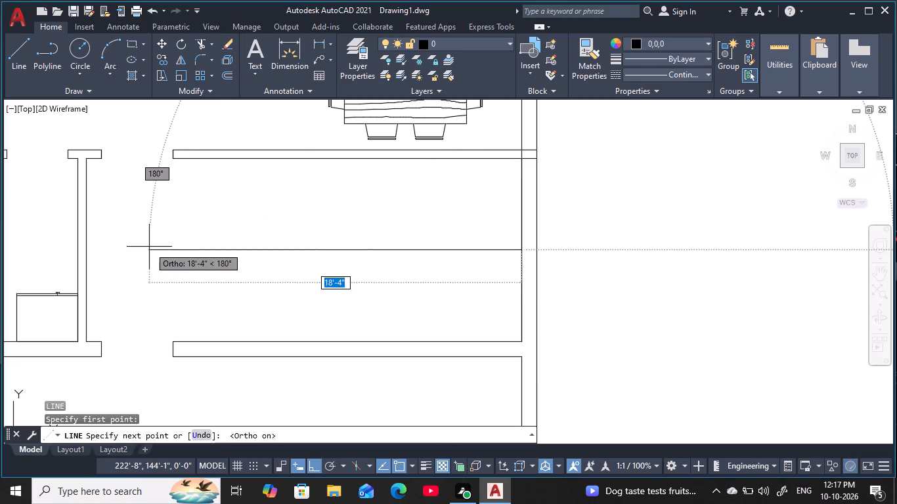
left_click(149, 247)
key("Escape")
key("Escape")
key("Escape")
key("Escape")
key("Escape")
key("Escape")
Measure the vertical distance from the room's horizontal centre line to its upper wall using a linear dimension.
type("dli")
key("space")
left_click(302, 249)
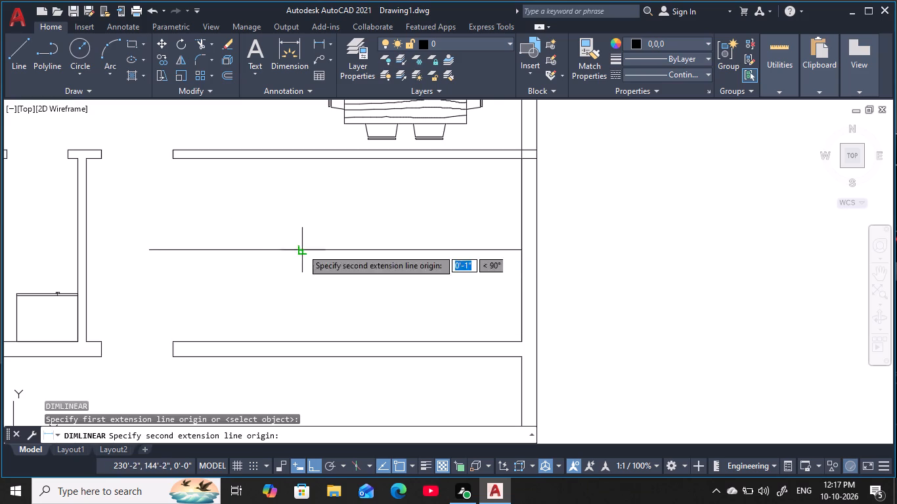
left_click(308, 161)
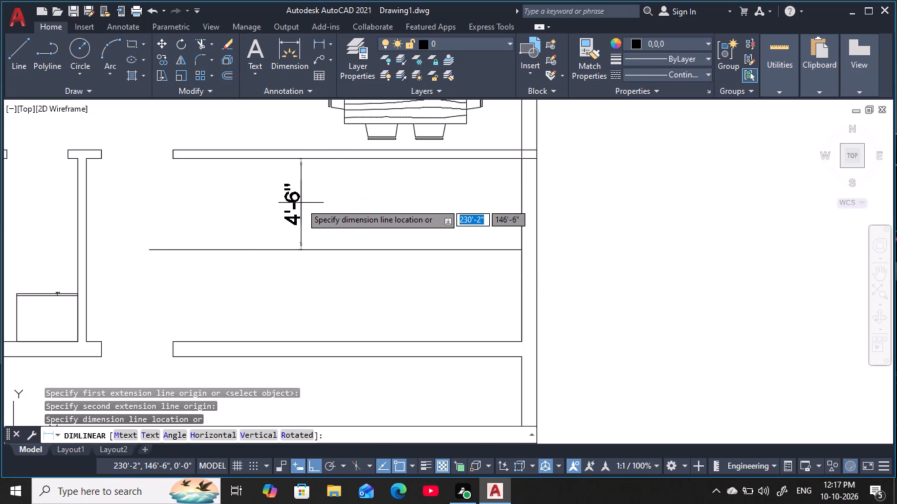
key("Escape")
key("Escape")
key("Escape")
key("Escape")
key("Escape")
key("Escape")
key("Escape")
key("Escape")
key("Escape")
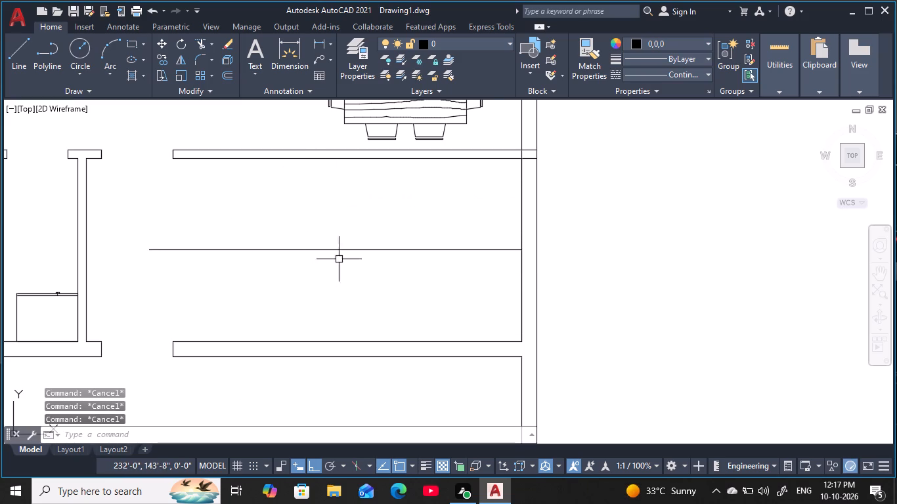
Offset the inner face line of the room's upper wall 4' down into the room.
key("Escape")
key("Escape")
key("Escape")
type("o")
key("space")
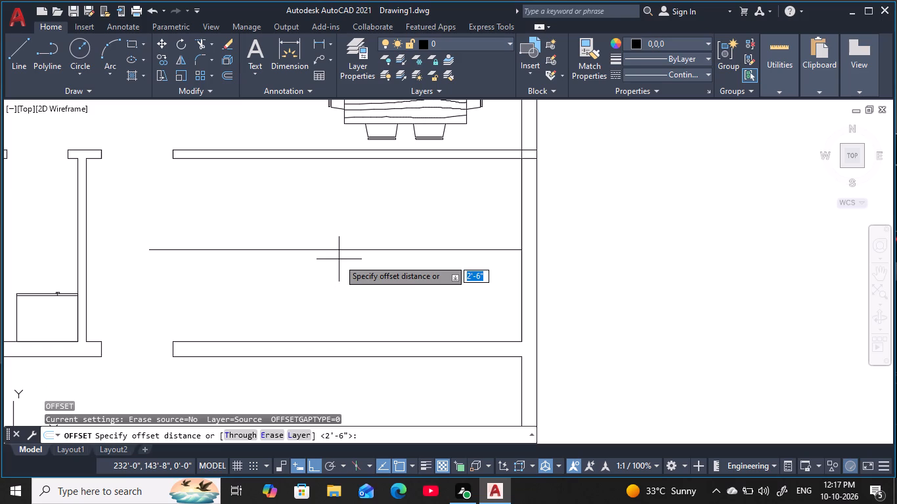
type("4'")
key("space")
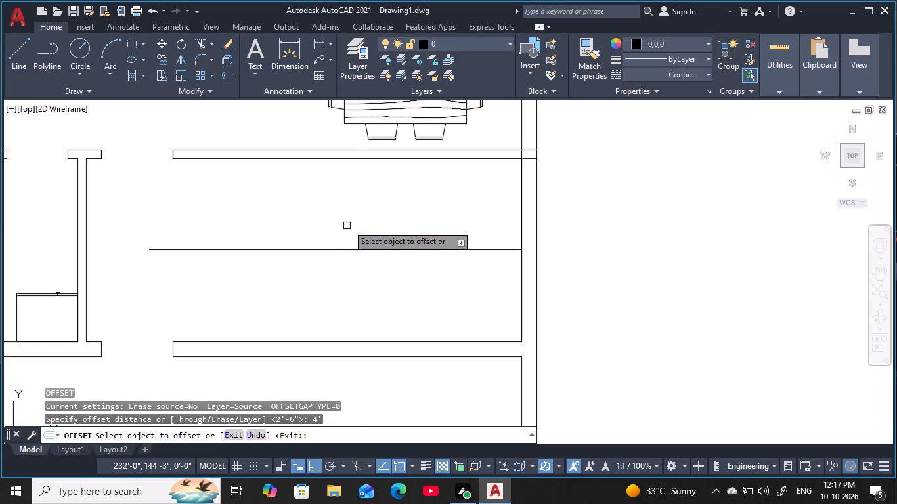
left_click(376, 160)
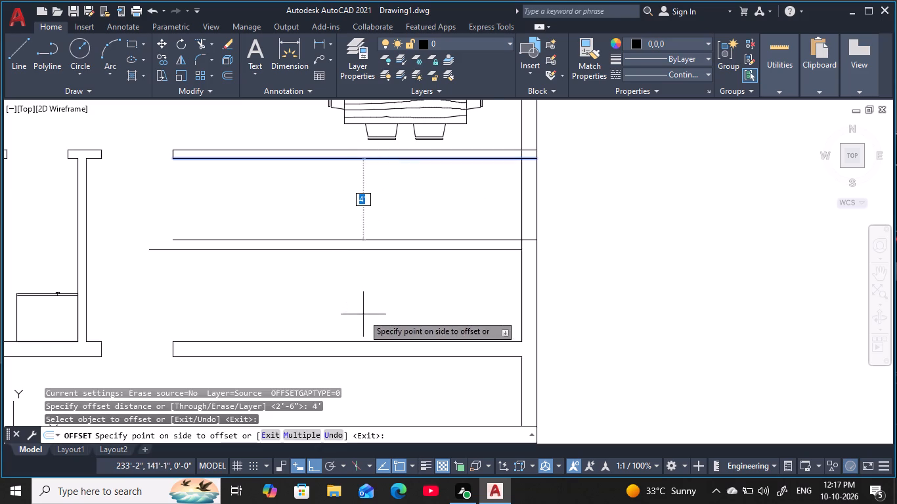
left_click(363, 317)
key("Escape")
key("Escape")
key("Escape")
key("Escape")
key("Escape")
key("Escape")
key("Escape")
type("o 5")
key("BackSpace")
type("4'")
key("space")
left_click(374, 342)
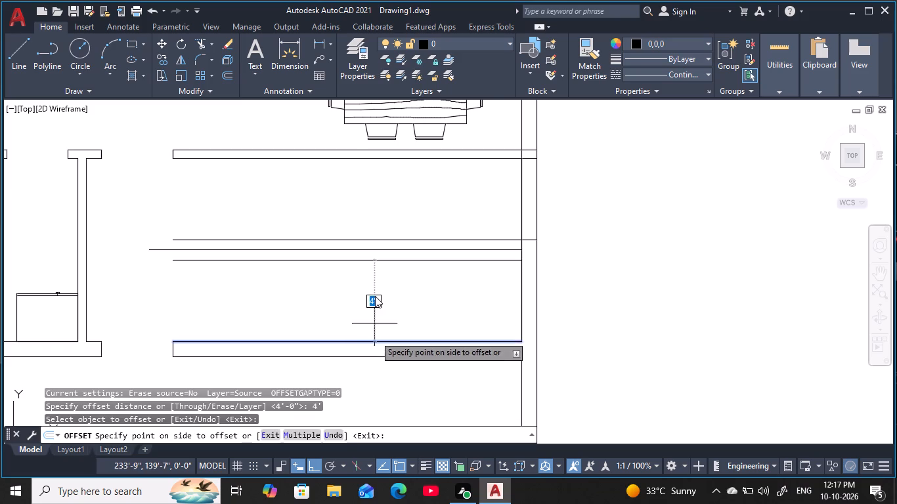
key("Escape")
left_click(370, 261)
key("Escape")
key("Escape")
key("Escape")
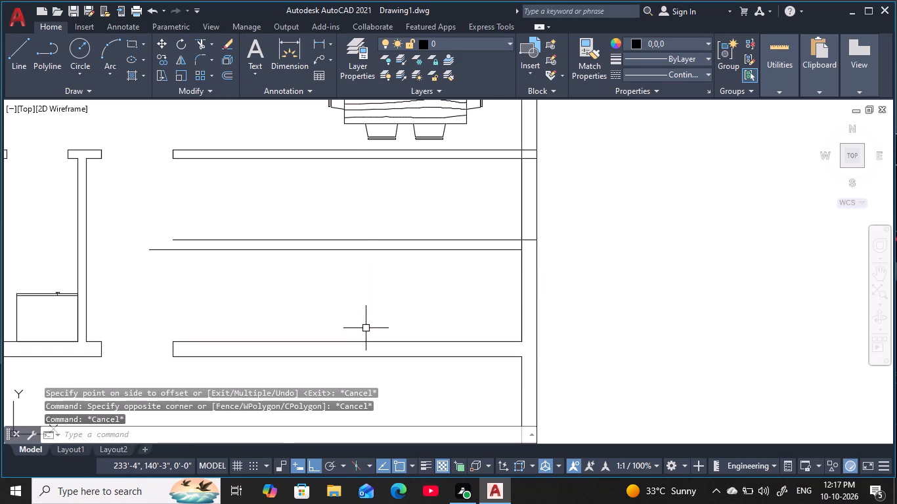
Offset the inner face line of the room's lower wall 4' up into the room.
key("space")
key("space")
left_click(366, 346)
left_click(369, 344)
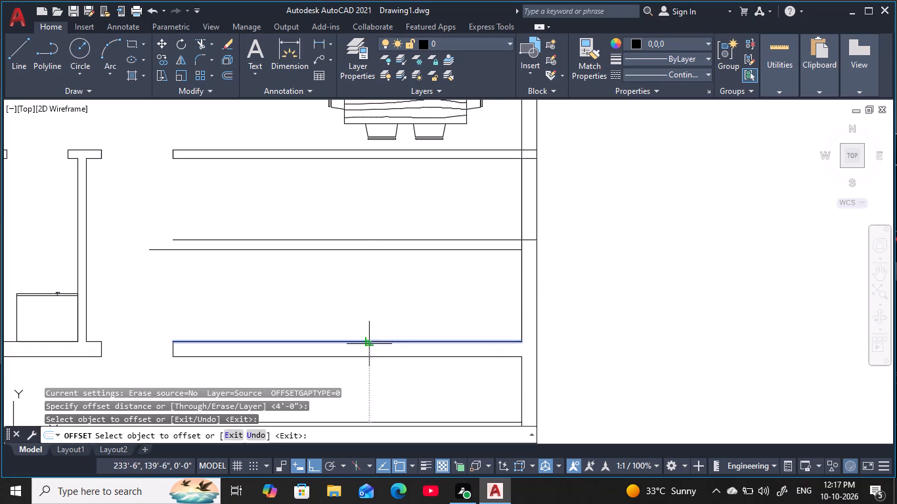
left_click(382, 228)
key("Escape")
key("Escape")
key("Escape")
key("Escape")
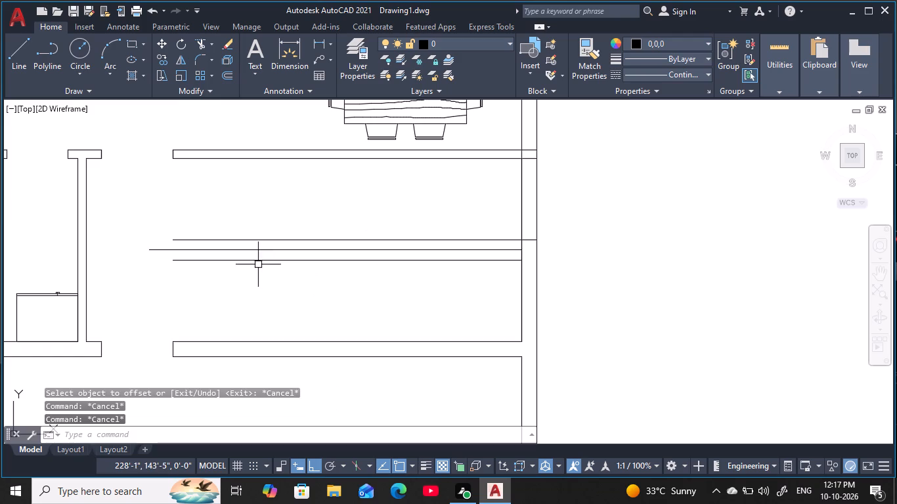
key("Escape")
key("Escape")
key("Escape")
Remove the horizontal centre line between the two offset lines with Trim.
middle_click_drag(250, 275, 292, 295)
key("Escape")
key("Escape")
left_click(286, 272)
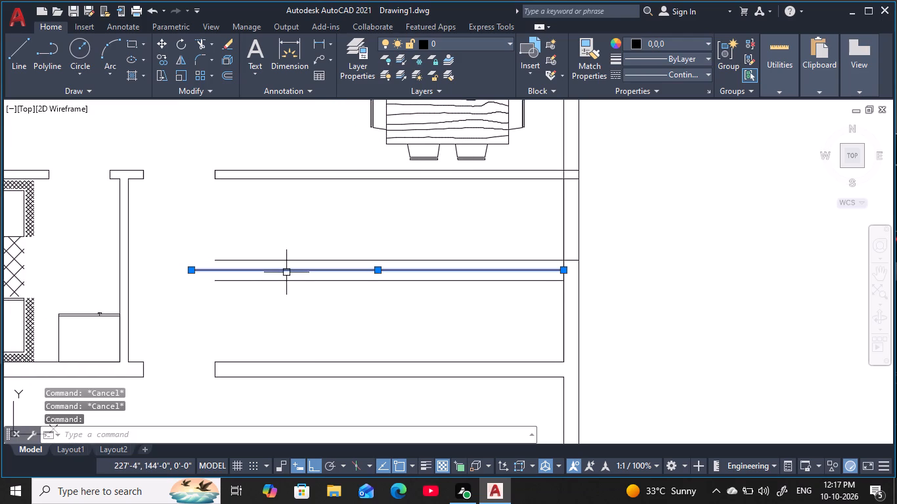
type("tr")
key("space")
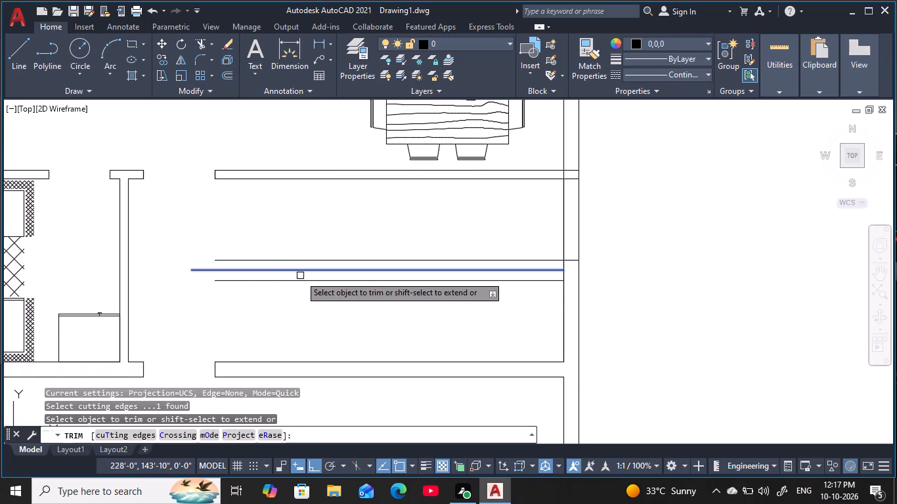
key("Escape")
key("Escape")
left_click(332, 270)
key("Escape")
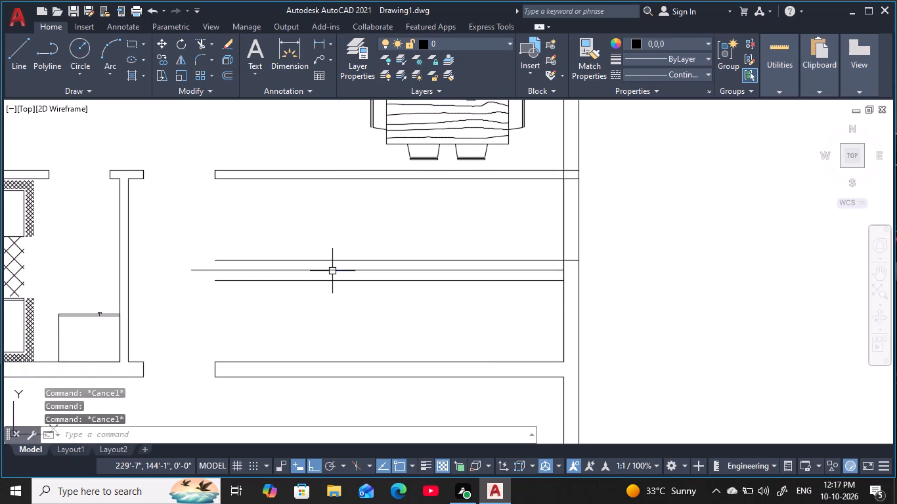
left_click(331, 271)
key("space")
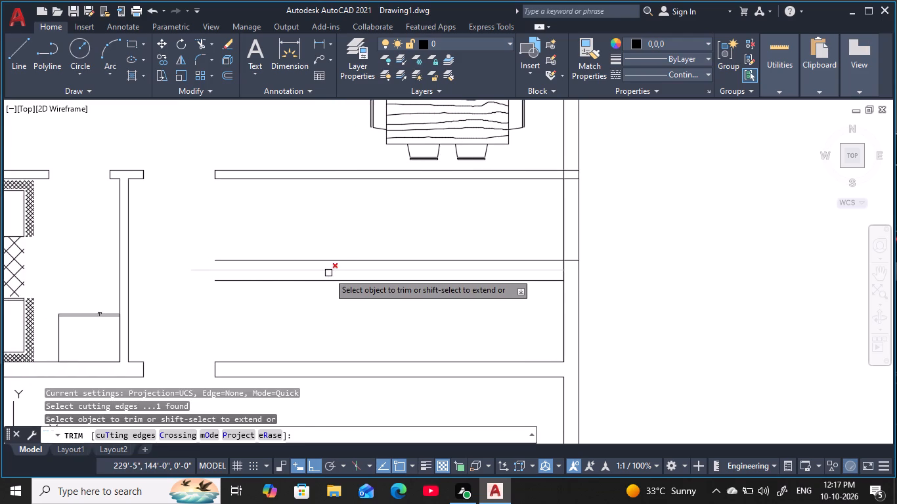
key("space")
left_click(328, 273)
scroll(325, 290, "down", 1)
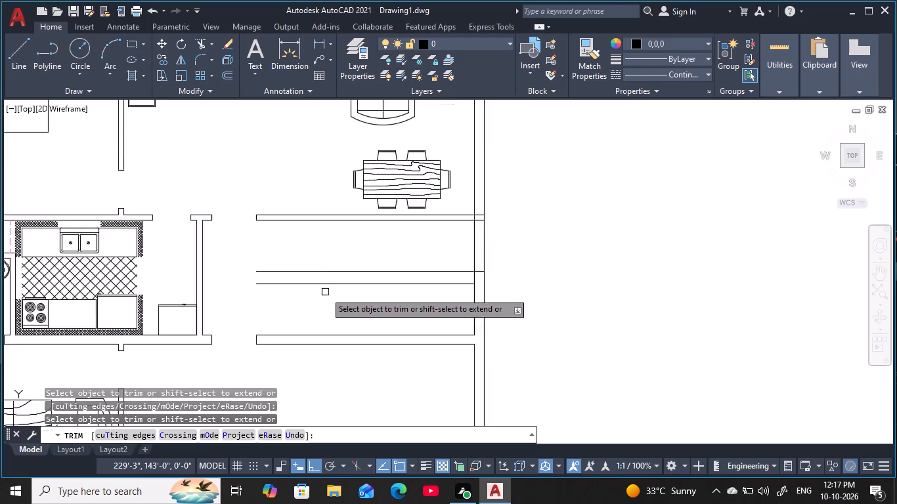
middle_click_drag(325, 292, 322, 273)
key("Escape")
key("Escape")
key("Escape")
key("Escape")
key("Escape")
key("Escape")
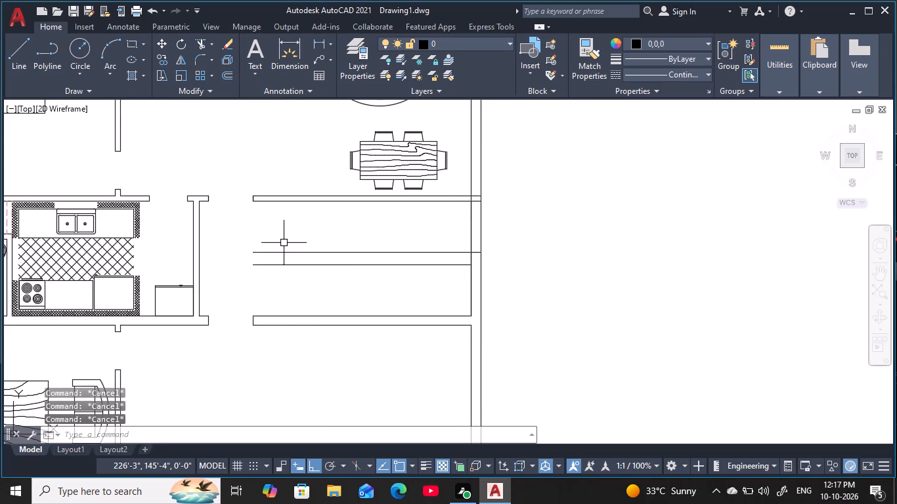
Offset the vertical line along the outer wall's inner face 4' into the room.
type("o")
key("space")
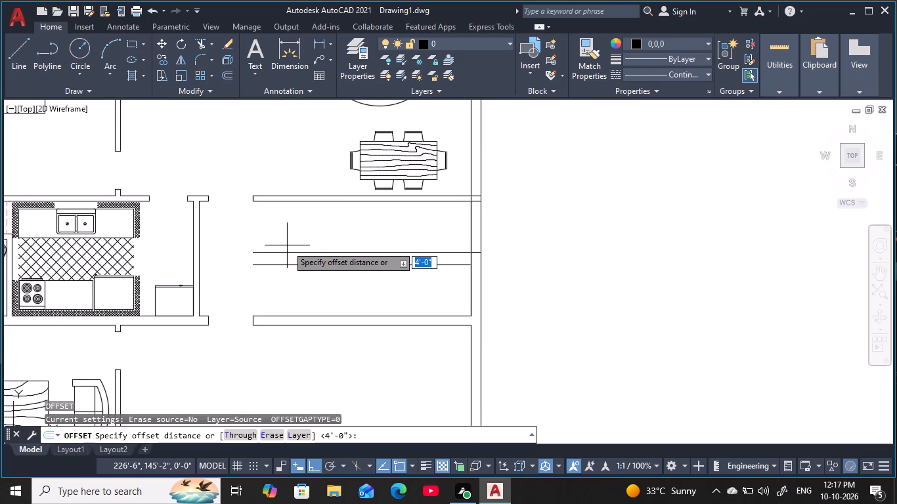
key("4")
key("apostrophe")
key("space")
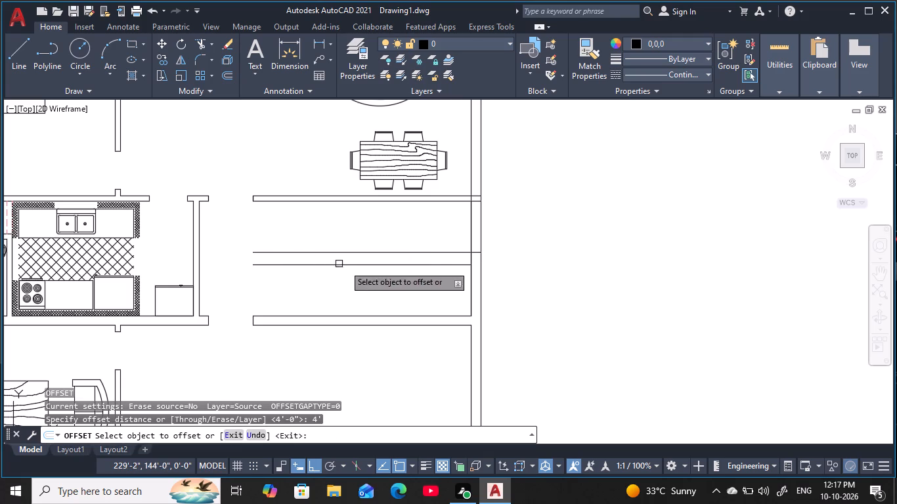
left_click(471, 236)
left_click(271, 235)
key("Escape")
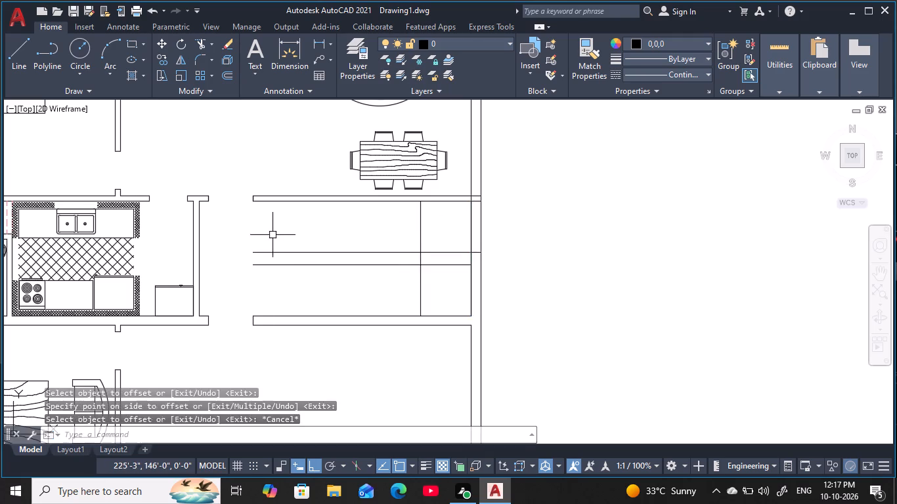
key("Escape")
Offset the vertical line in the stair room 10" repeatedly toward the kitchen, making eleven tread lines with the Multiple option.
middle_click_drag(304, 240, 336, 253)
key("Escape")
key("Escape")
key("Escape")
type("o 10")
key("space")
left_click(450, 244)
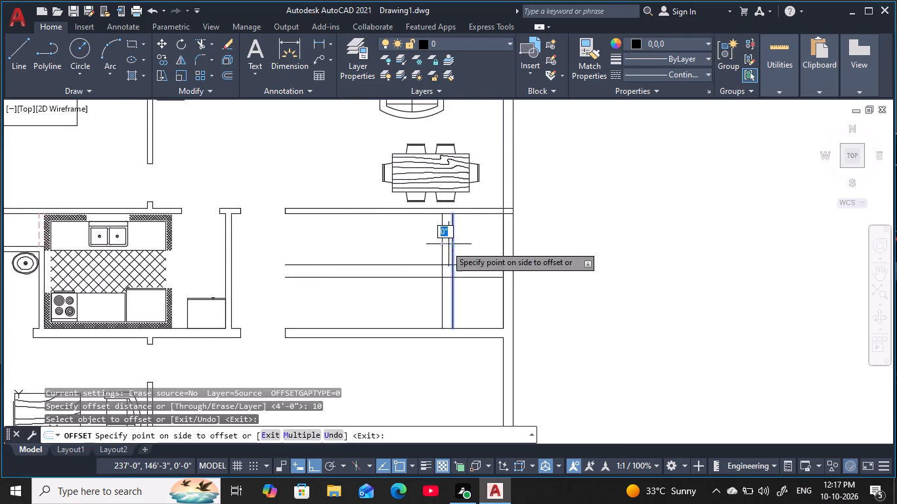
type("m")
key("space")
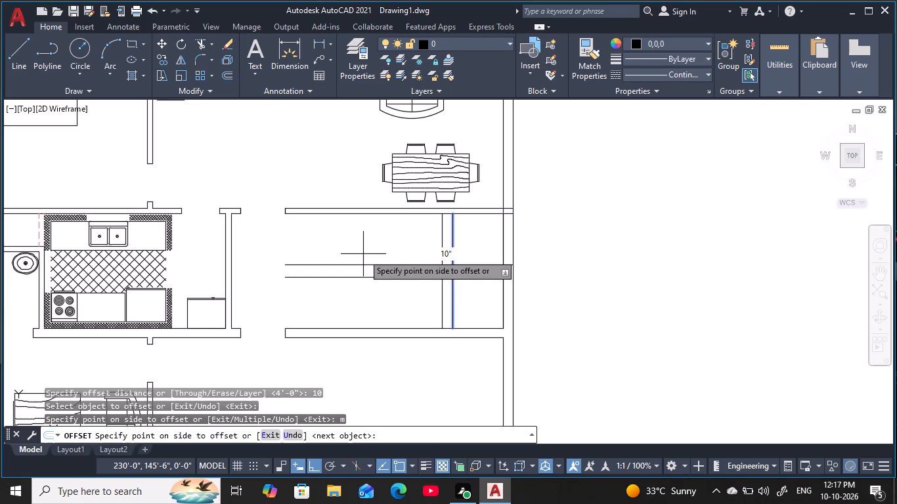
left_click(363, 254)
left_click(351, 251)
double_click(335, 247)
left_click(334, 247)
left_click(334, 251)
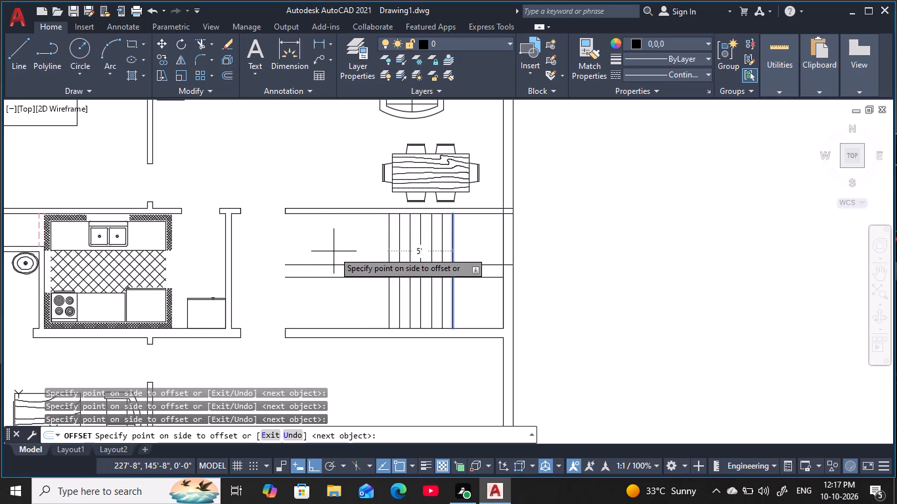
left_click(334, 251)
left_click(334, 251)
left_click(332, 251)
left_click(332, 251)
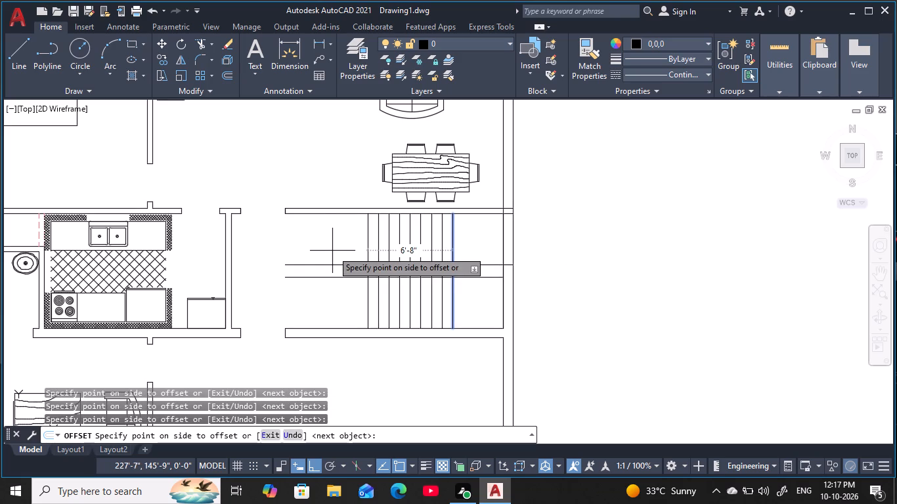
left_click(332, 250)
left_click(346, 235)
left_click(344, 235)
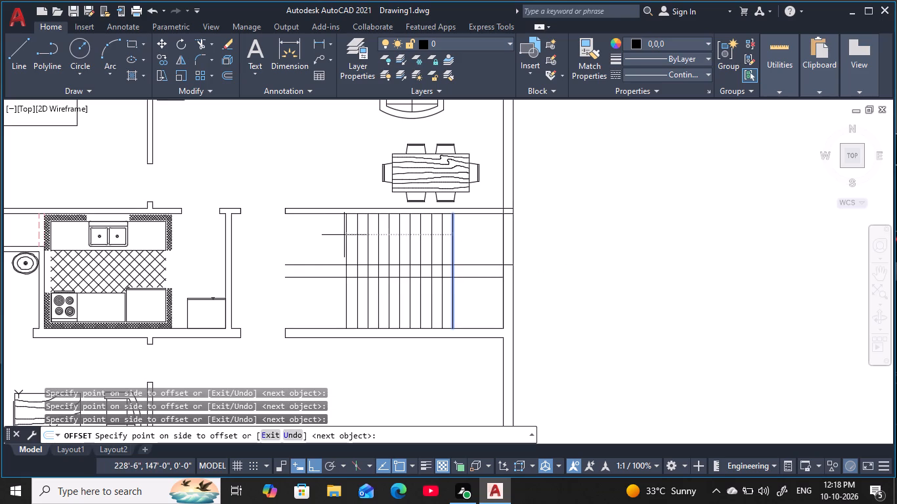
left_click(326, 237)
left_click(313, 237)
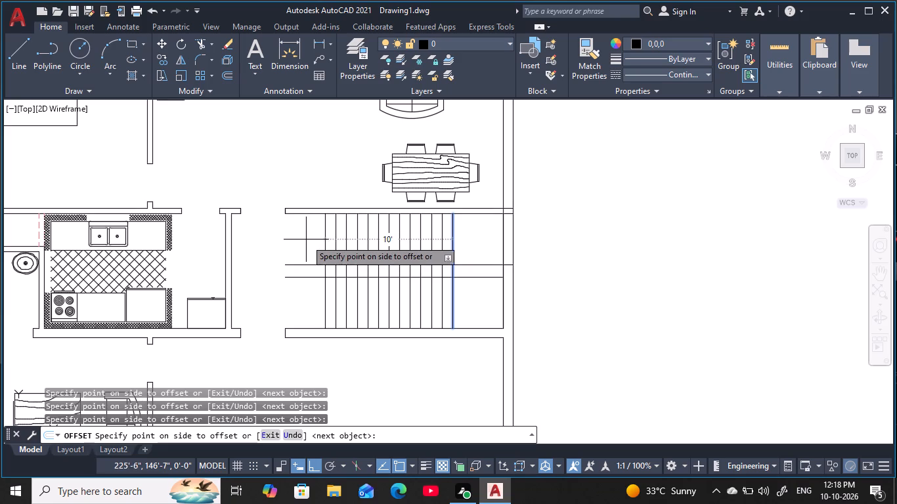
key("Escape")
key("Escape")
key("Escape")
key("Escape")
key("Escape")
key("Escape")
key("Escape")
Offset the tread line nearest the kitchen another 10" toward the kitchen.
scroll(398, 245, "up", 2)
middle_click_drag(398, 245, 391, 258)
scroll(391, 258, "up", 1)
middle_click(391, 258)
key("Escape")
key("Escape")
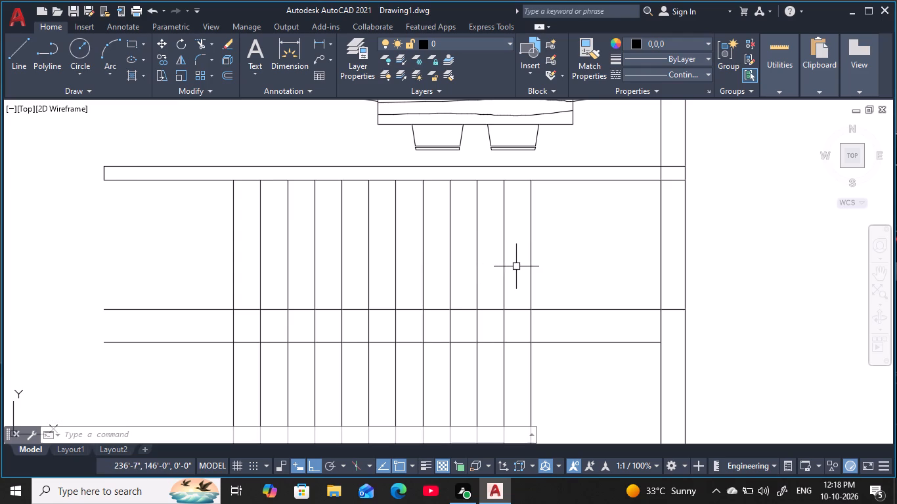
middle_click_drag(516, 266, 567, 235)
key("Escape")
key("Escape")
key("Escape")
key("Escape")
key("o")
key("space")
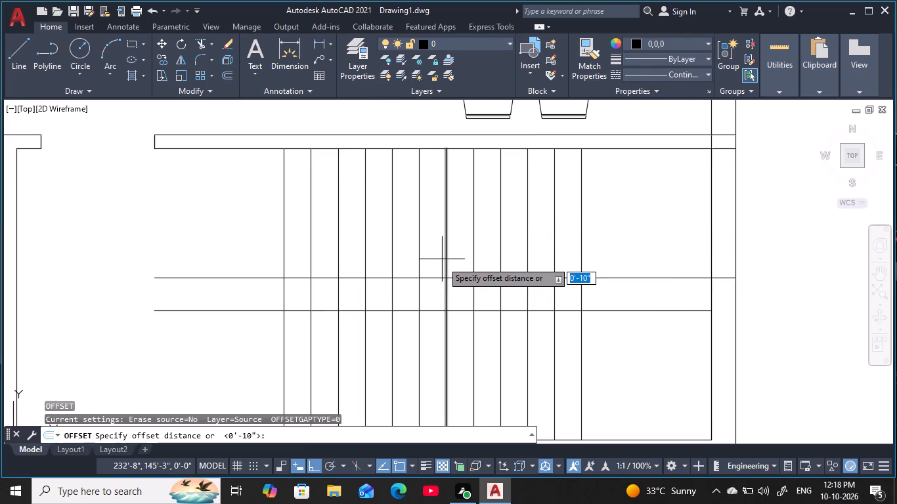
key("1")
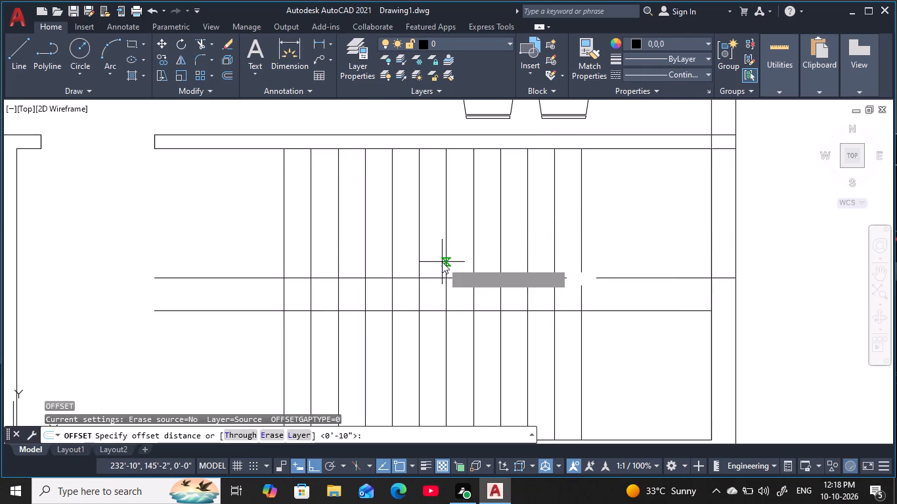
key("0")
key("space")
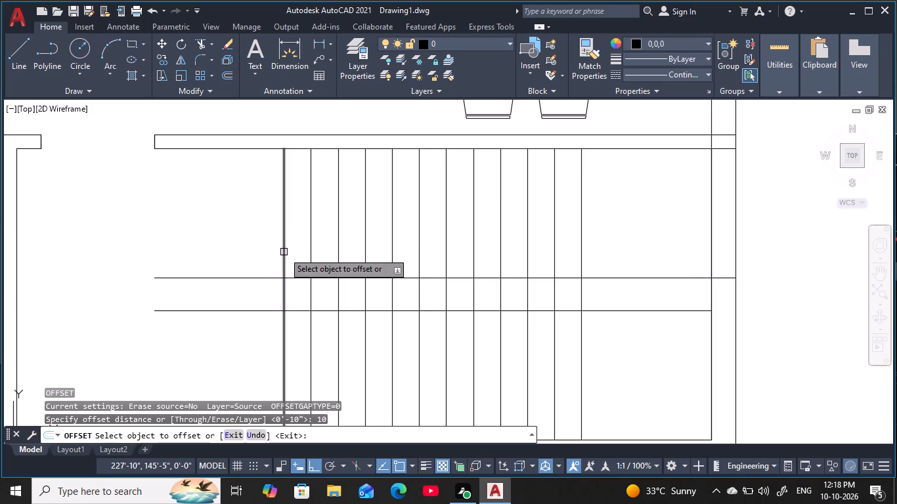
left_click(284, 252)
left_click(166, 239)
key("Escape")
key("Escape")
middle_click_drag(186, 236, 257, 221)
key("Escape")
key("Escape")
key("Escape")
key("Escape")
key("Escape")
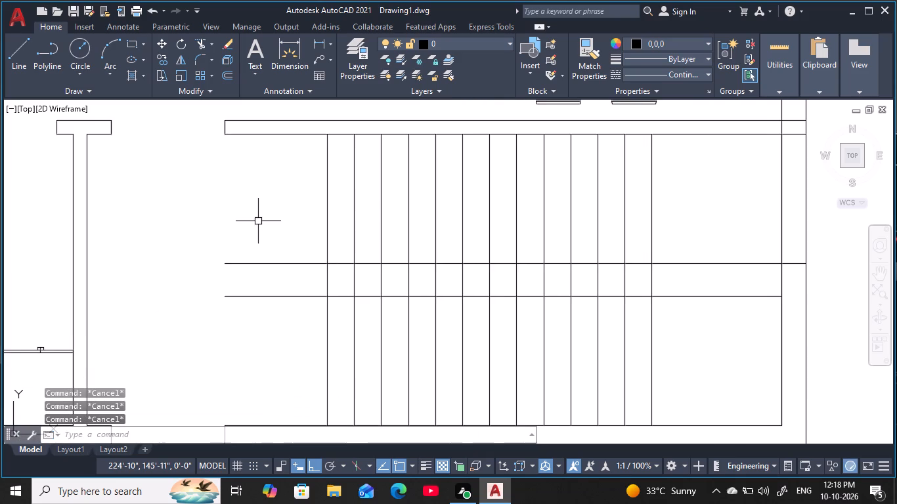
Trim the ends of both central horizontal lines that extend past the tread line nearest the kitchen.
type("tr")
key("space")
left_click(257, 221)
left_click(276, 323)
Trim all the tread lines in the gap between the two central horizontal lines to form two flights.
middle_click_drag(279, 316, 278, 311)
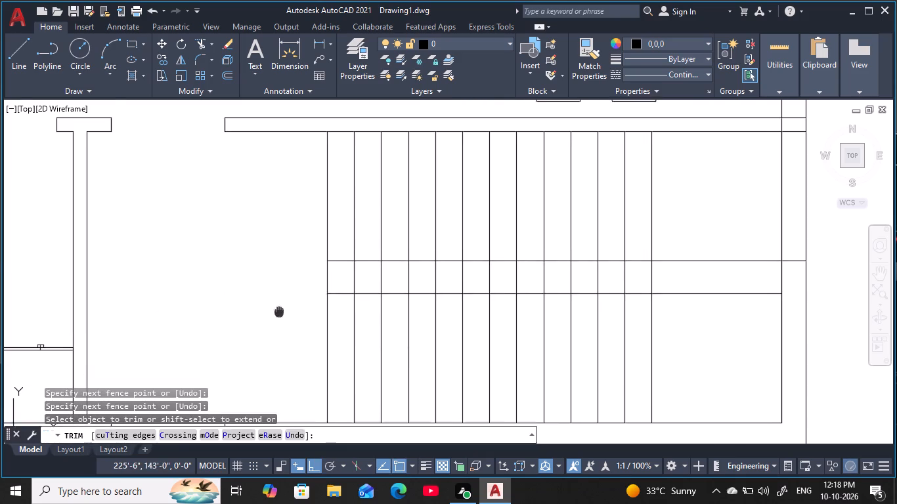
middle_click_drag(278, 311, 223, 226)
scroll(223, 226, "down", 1)
middle_click_drag(222, 226, 234, 264)
scroll(234, 264, "down", 1)
middle_click(234, 264)
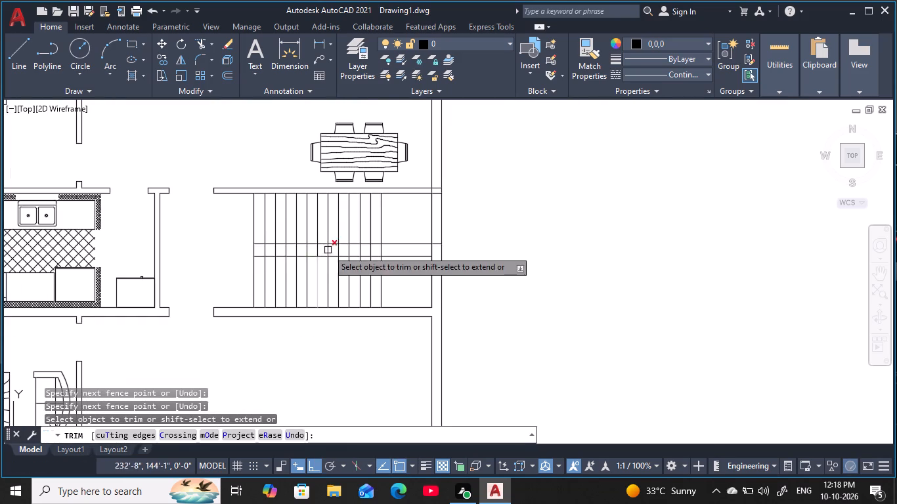
scroll(328, 250, "up", 3)
middle_click(328, 250)
scroll(328, 250, "down", 1)
middle_click_drag(329, 250, 345, 241)
left_click(513, 241)
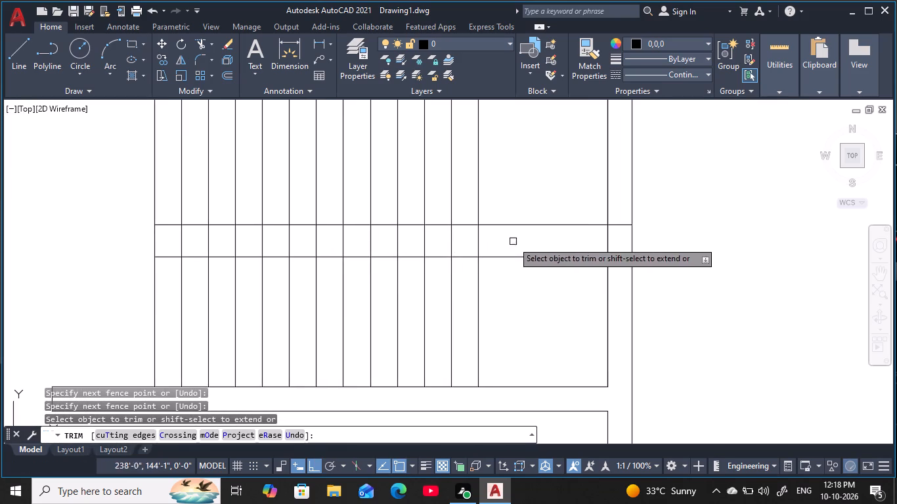
left_click(135, 241)
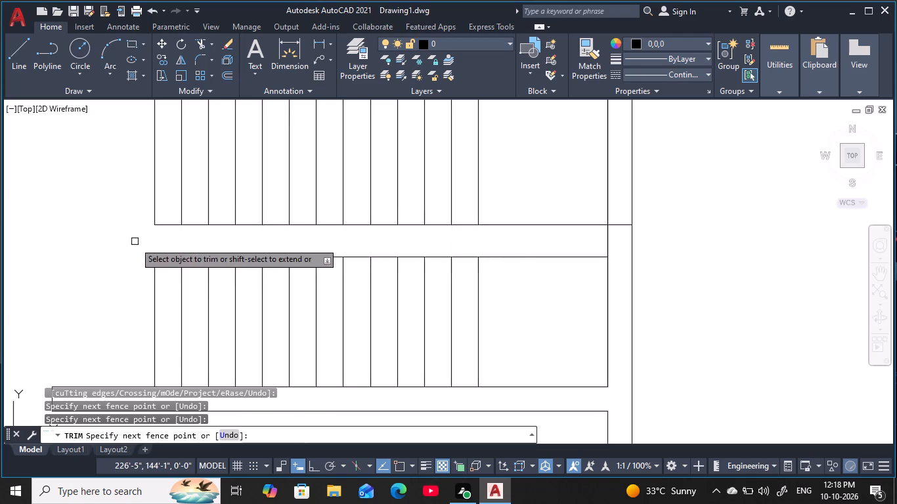
key("Escape")
key("Escape")
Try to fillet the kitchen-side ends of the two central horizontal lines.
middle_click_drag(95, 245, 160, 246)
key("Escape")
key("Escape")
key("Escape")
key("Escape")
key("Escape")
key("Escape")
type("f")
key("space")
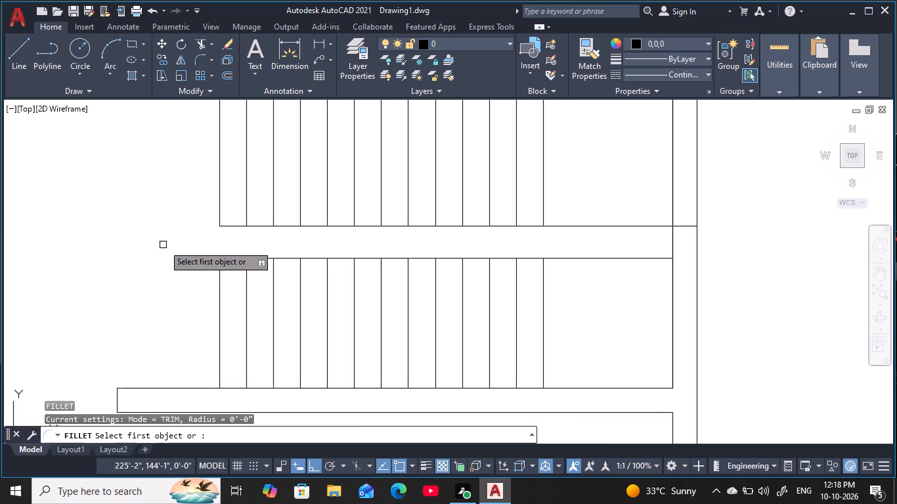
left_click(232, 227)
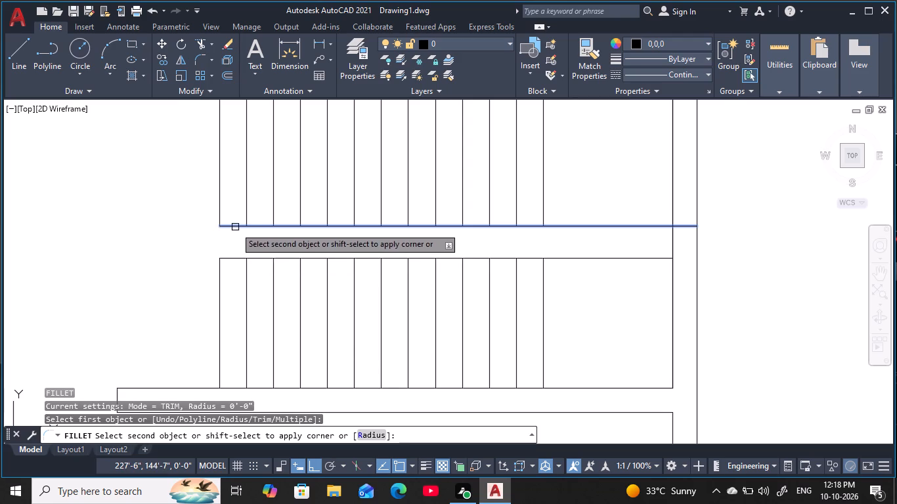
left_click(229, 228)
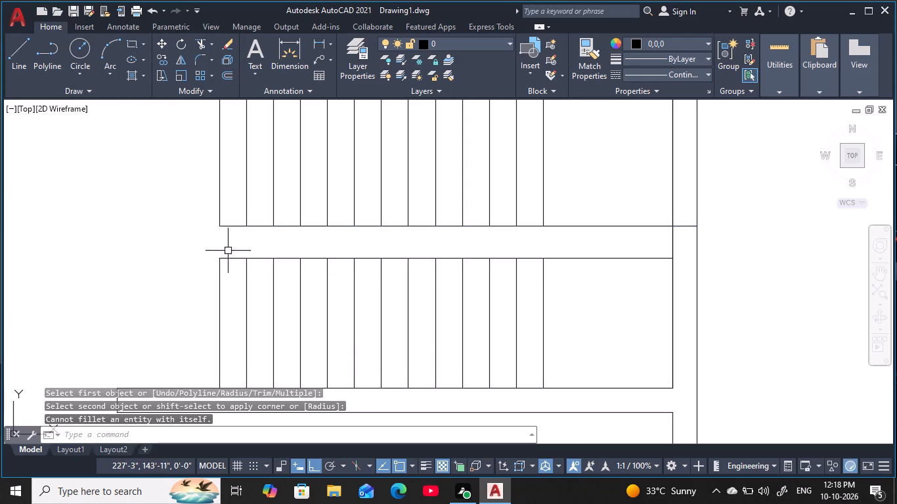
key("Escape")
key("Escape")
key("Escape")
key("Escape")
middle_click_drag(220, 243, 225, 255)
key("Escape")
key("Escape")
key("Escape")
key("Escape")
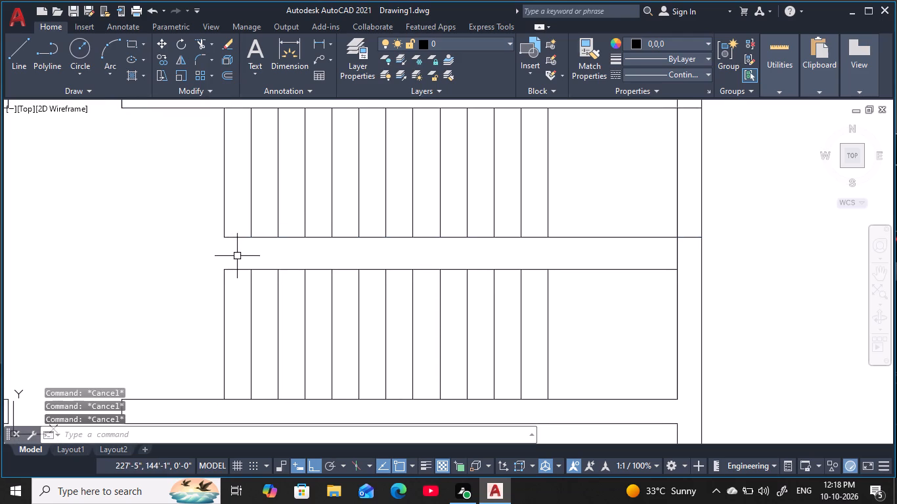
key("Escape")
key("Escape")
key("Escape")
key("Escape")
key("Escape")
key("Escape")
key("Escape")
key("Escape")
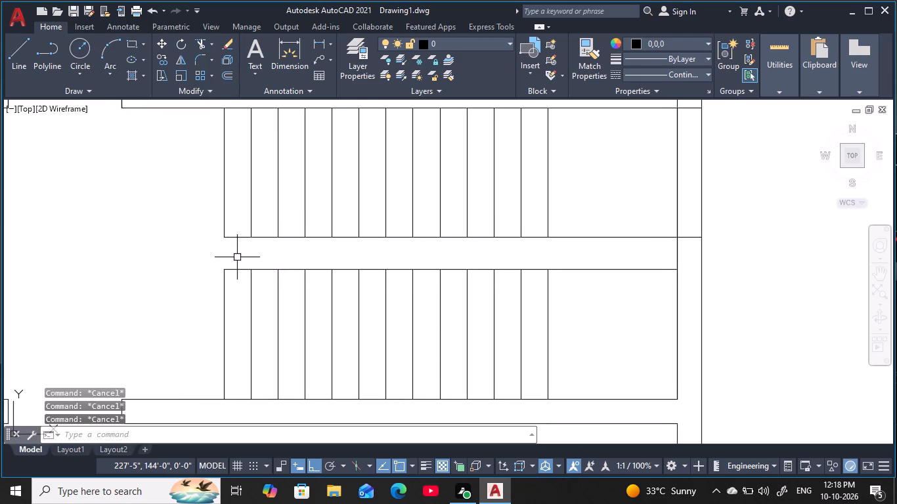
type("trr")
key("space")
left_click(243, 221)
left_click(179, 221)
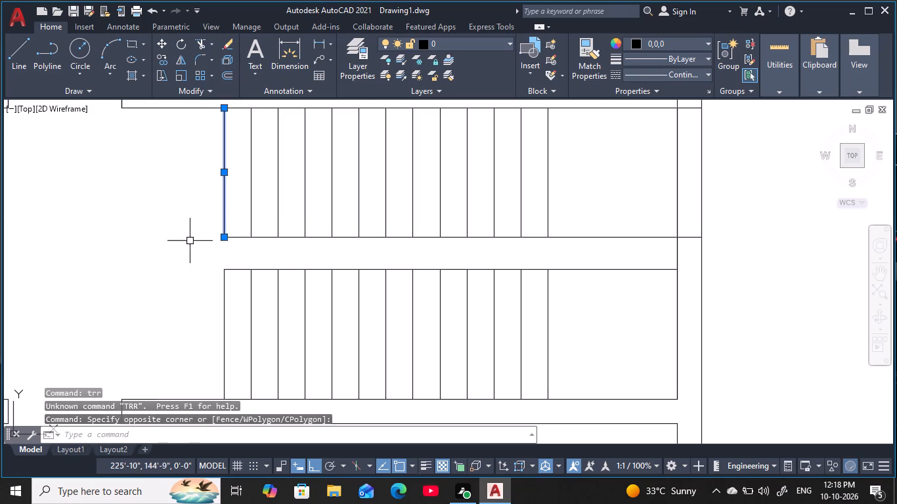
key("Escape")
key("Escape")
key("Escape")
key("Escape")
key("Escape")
Remove the tread line nearest the kitchen from both the upper and lower flights with Trim.
type("tr")
key("space")
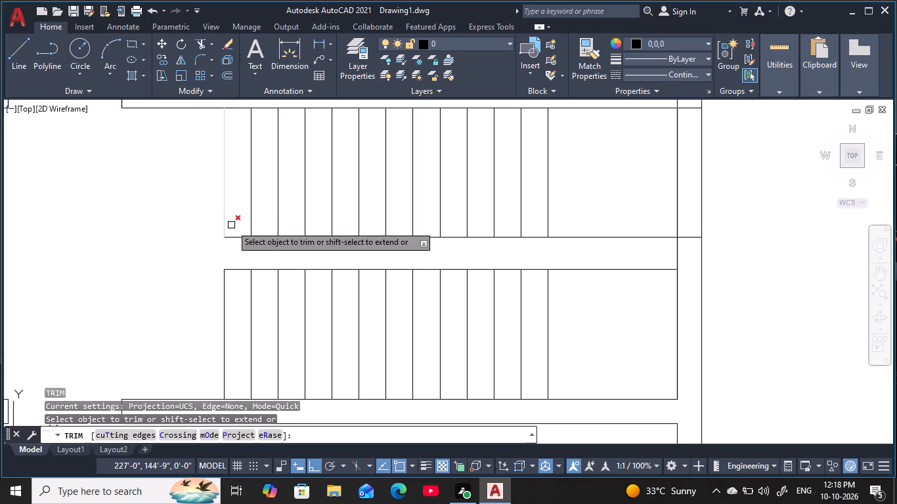
left_click(235, 220)
left_click(194, 222)
left_click(236, 321)
left_click(206, 323)
key("Escape")
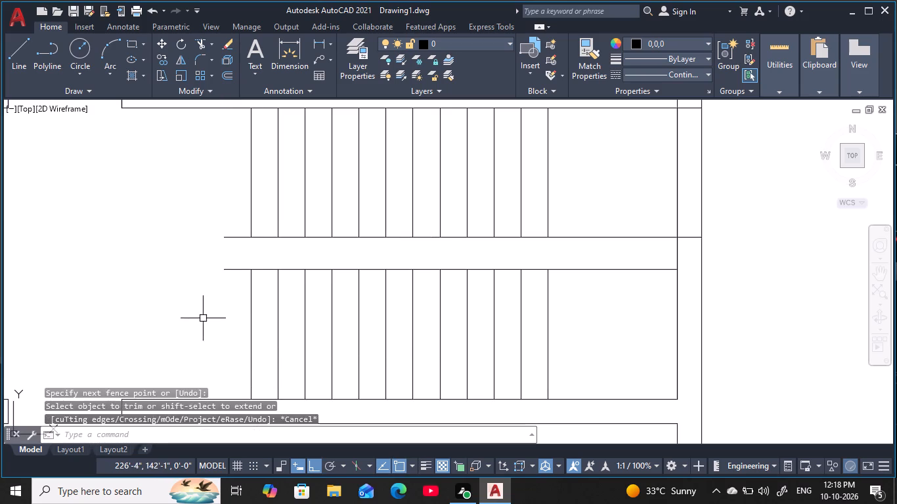
key("Escape")
key("Escape")
key("Escape")
key("Escape")
key("Escape")
key("Escape")
key("Escape")
key("Escape")
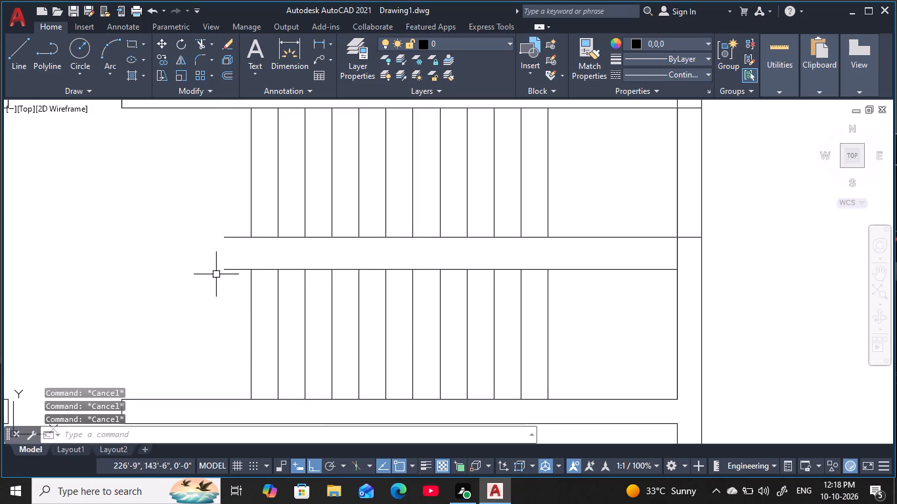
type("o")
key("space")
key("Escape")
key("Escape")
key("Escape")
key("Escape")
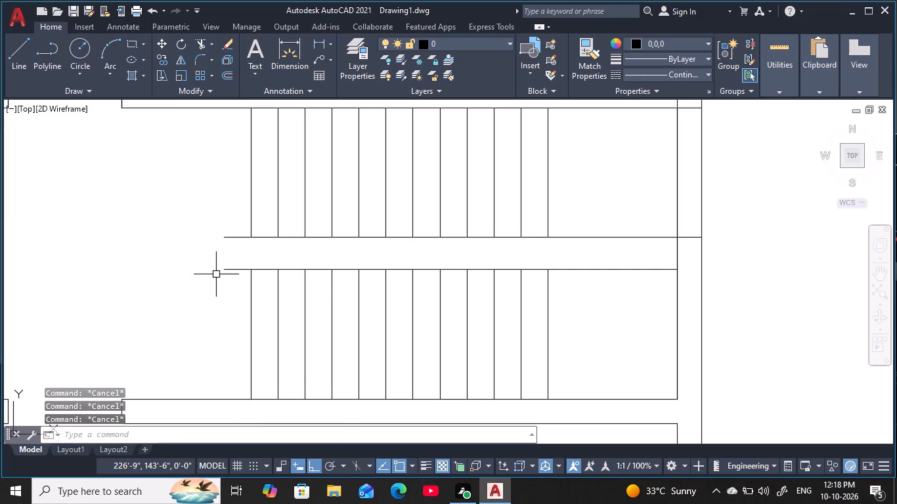
Fillet the two central horizontal lines together to close their kitchen-side ends with a rounded cap.
type("f")
key("space")
left_click(238, 240)
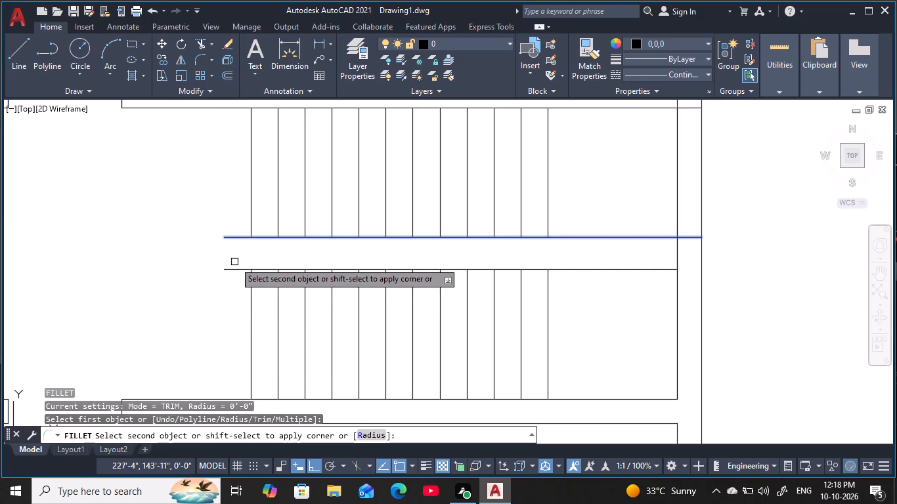
left_click(238, 270)
key("Escape")
key("Escape")
key("Escape")
key("Escape")
key("Escape")
key("Escape")
key("Escape")
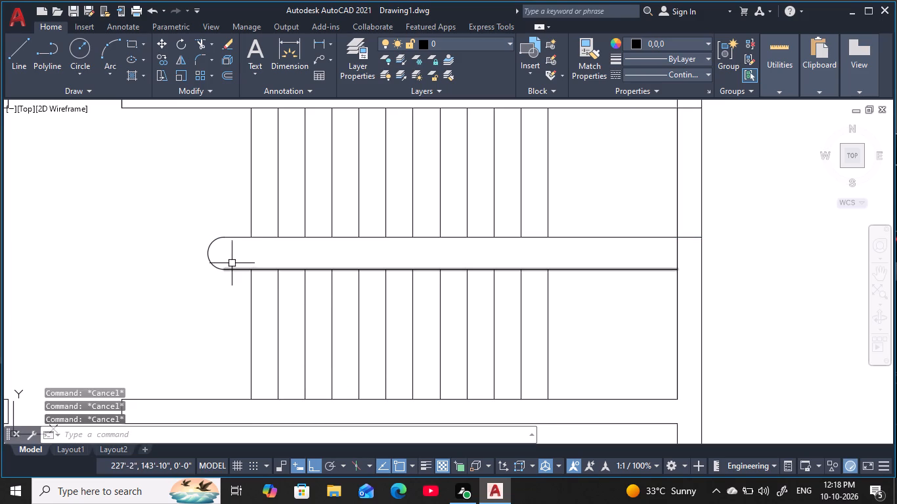
key("Escape")
key("Escape")
Offset the end tread line of the upper flight and of the lower flight 10" toward the kitchen.
type("o")
key("space")
type("10")
key("space")
left_click(253, 222)
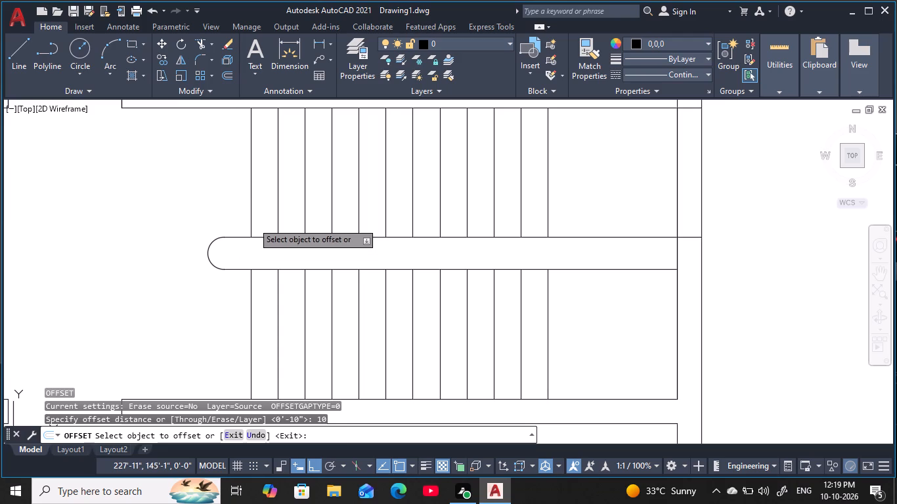
left_click(150, 234)
left_click(252, 348)
left_click(194, 349)
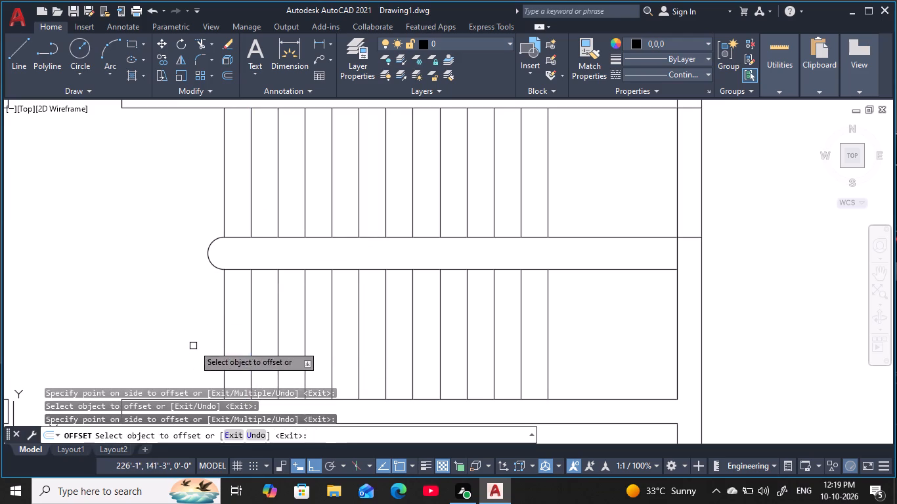
Trim off the part of the upper central line that runs into the thickness of the outer wall.
key("Escape")
scroll(196, 341, "down", 1)
middle_click_drag(198, 341, 313, 303)
scroll(292, 300, "down", 1)
middle_click_drag(285, 300, 244, 300)
scroll(426, 272, "up", 2)
middle_click_drag(420, 272, 271, 289)
key("Escape")
key("Escape")
key("Escape")
key("Escape")
key("Escape")
type("tr")
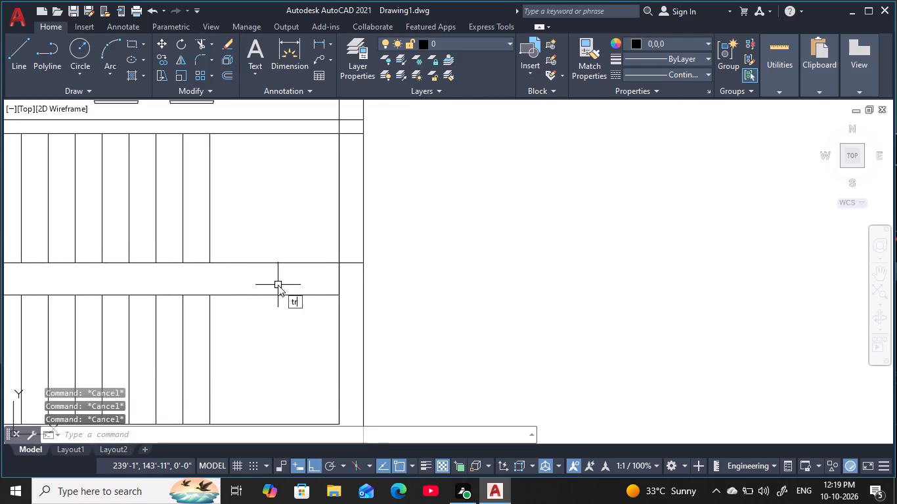
key("space")
left_click(351, 266)
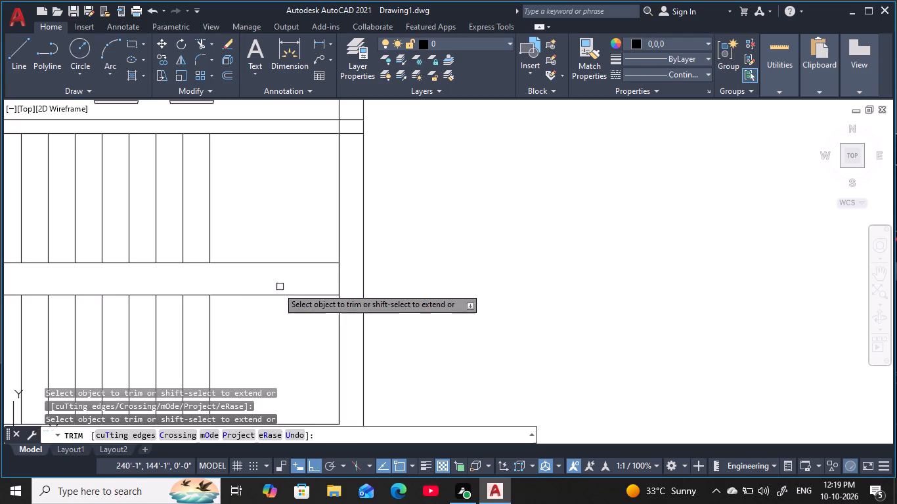
key("Escape")
key("Escape")
key("Escape")
key("Escape")
key("Escape")
key("Escape")
key("Escape")
key("Escape")
key("Escape")
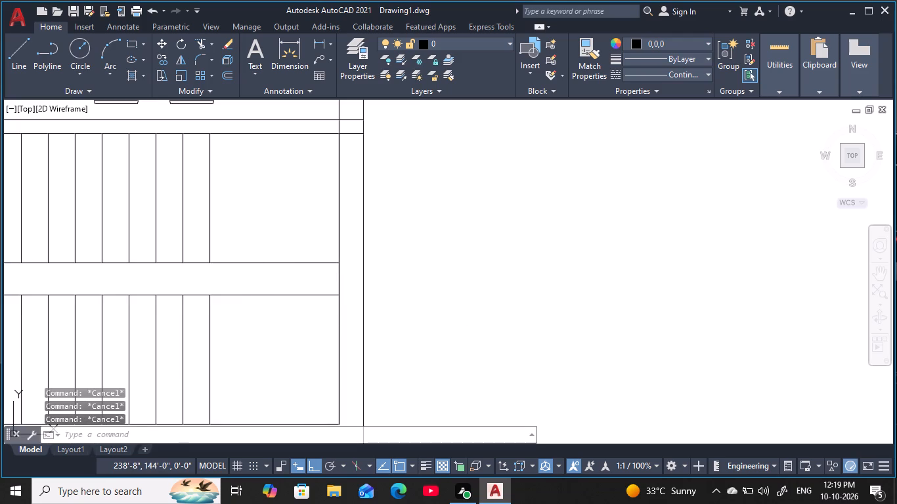
Draw a short vertical line joining the two central horizontal lines at the tread nearest the outer wall.
type("l")
key("space")
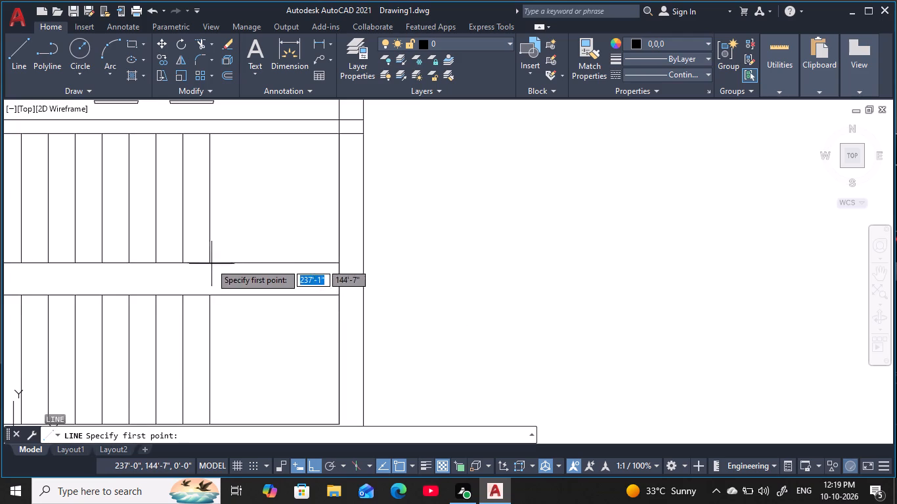
left_click(210, 262)
left_click(211, 295)
key("Escape")
key("Escape")
key("Escape")
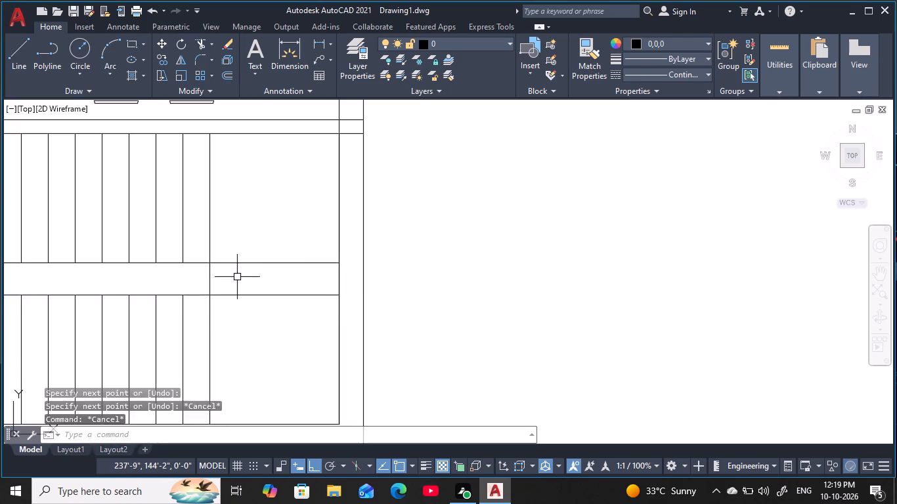
key("Escape")
key("Escape")
key("Escape")
key("Escape")
Trim both central horizontal lines back from the landing to the new closing line.
type("tr")
key("space")
left_click(265, 242)
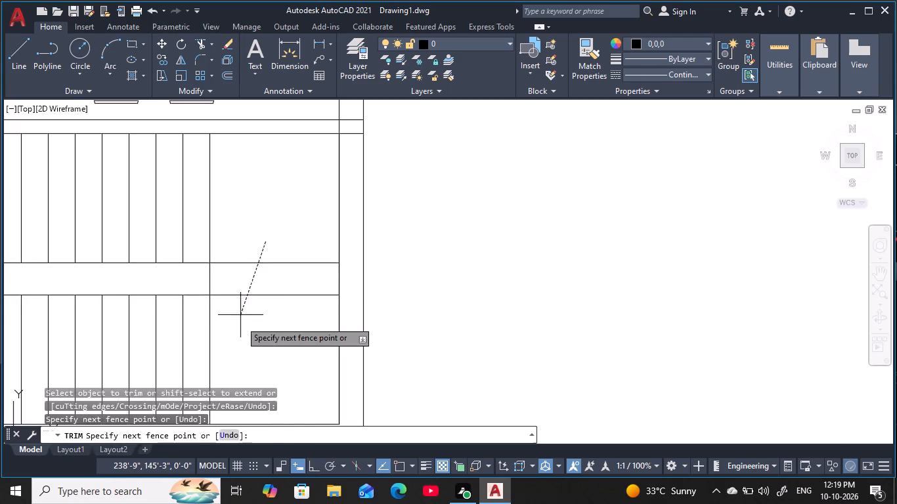
left_click_drag(240, 347, 242, 353)
scroll(253, 337, "down", 2)
middle_click_drag(253, 337, 257, 324)
middle_click_drag(260, 321, 315, 316)
key("Escape")
key("Escape")
Examine the staircase and its landing in relation to the surrounding rooms.
middle_click_drag(307, 288, 324, 282)
scroll(307, 288, "up", 1)
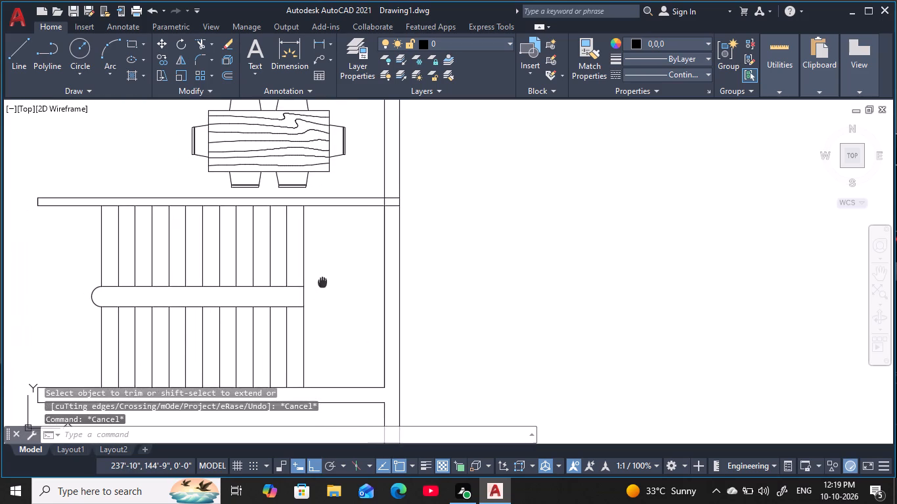
middle_click_drag(324, 282, 324, 281)
key("Escape")
key("Escape")
middle_click_drag(330, 280, 380, 270)
key("Escape")
key("Escape")
key("Escape")
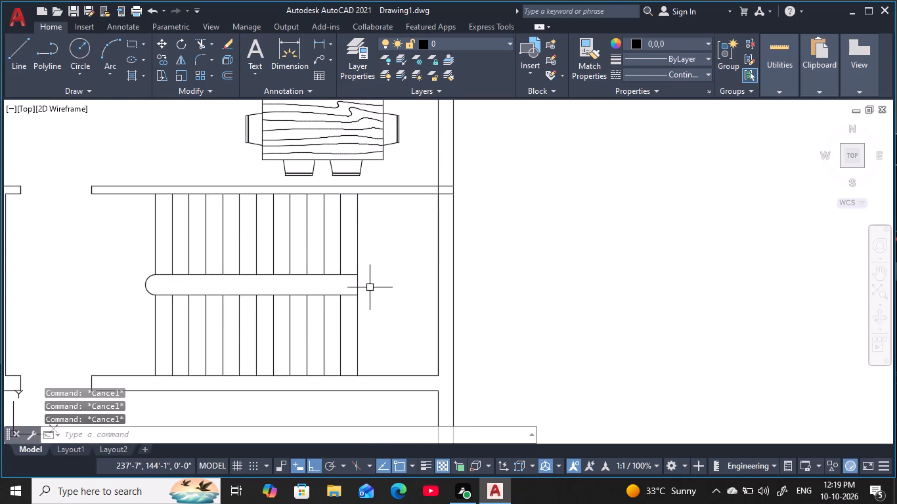
scroll(370, 290, "down", 2)
middle_click_drag(370, 294, 391, 279)
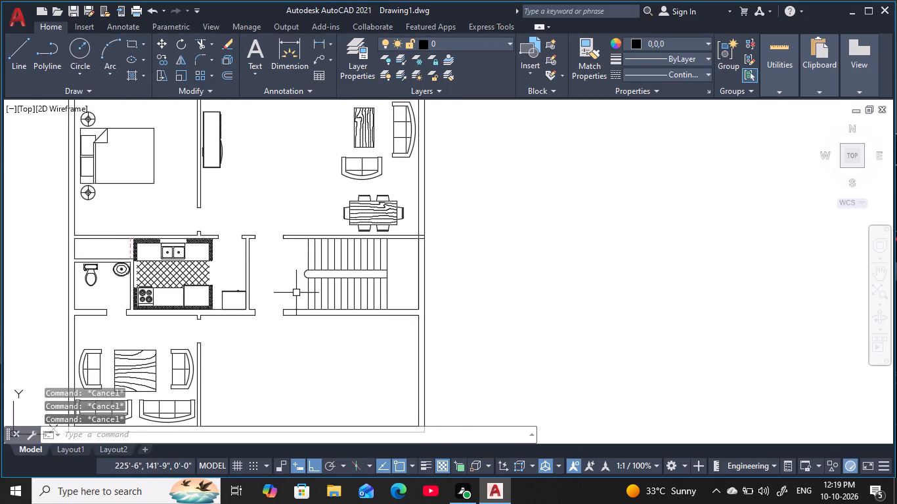
middle_click(289, 286)
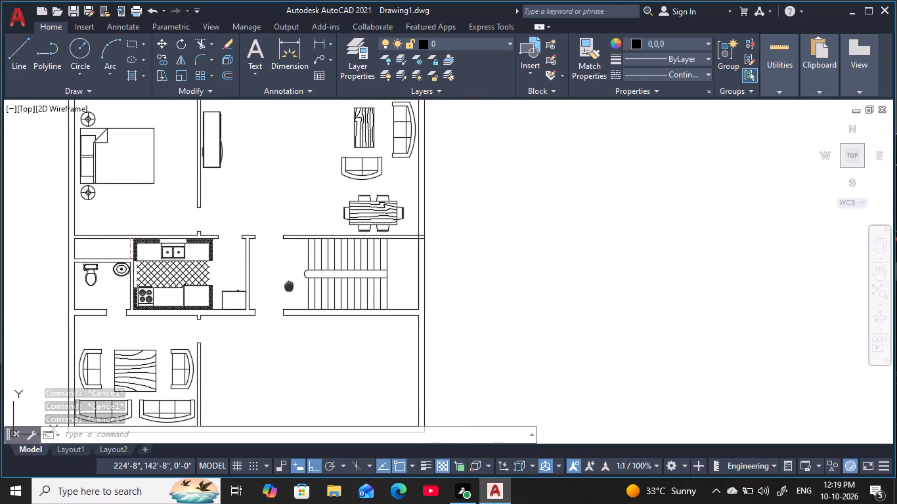
scroll(288, 278, "up", 1)
middle_click_drag(288, 278, 272, 279)
key("Escape")
key("Escape")
key("Escape")
key("Escape")
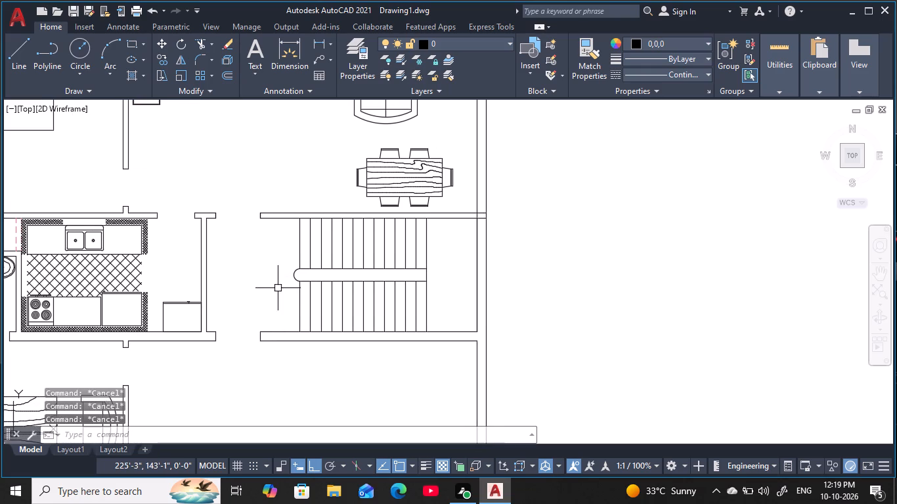
key("Escape")
middle_click_drag(280, 293, 221, 295)
key("Escape")
key("Escape")
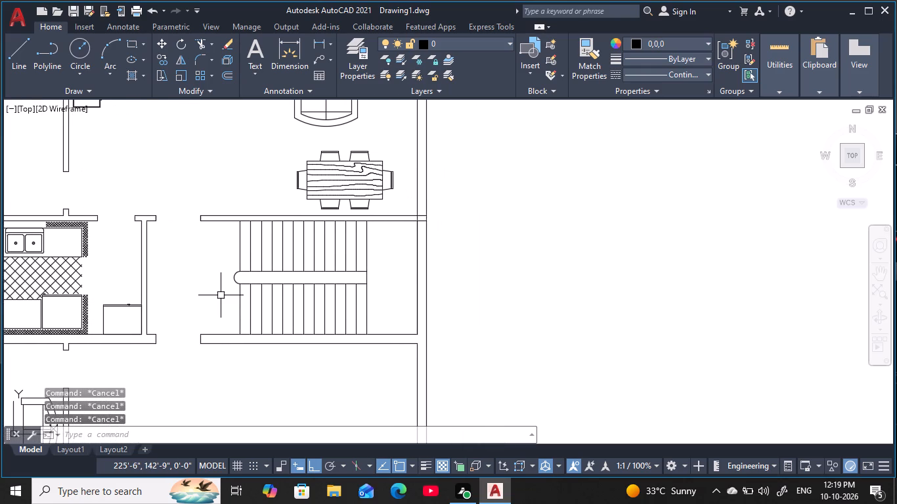
key("Escape")
key("Escape")
key("Escape")
key("Escape")
key("Escape")
key("Escape")
key("Escape")
key("Escape")
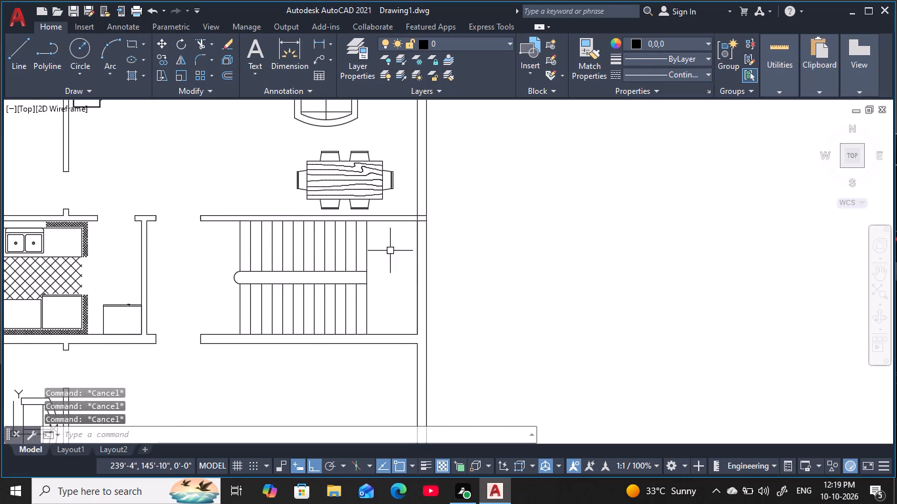
key("Escape")
key("Escape")
key("Escape")
Draw a line along the lower flight's kitchen-side tread, from the rounded cap's end down to the room wall.
key("l")
key("space")
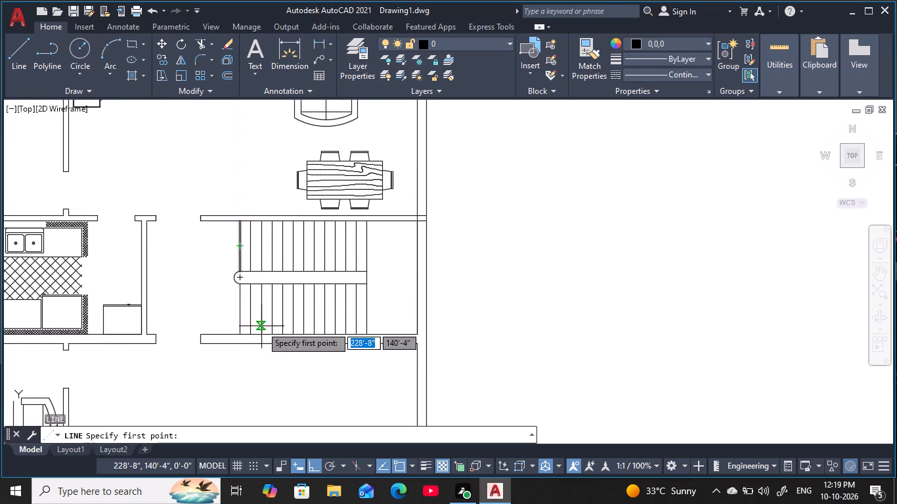
scroll(243, 295, "up", 3)
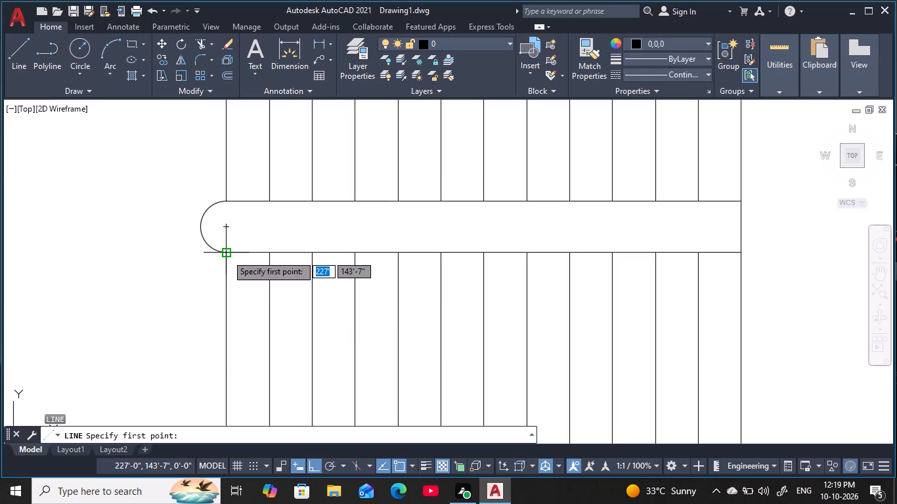
left_click(227, 255)
middle_click_drag(216, 353, 240, 266)
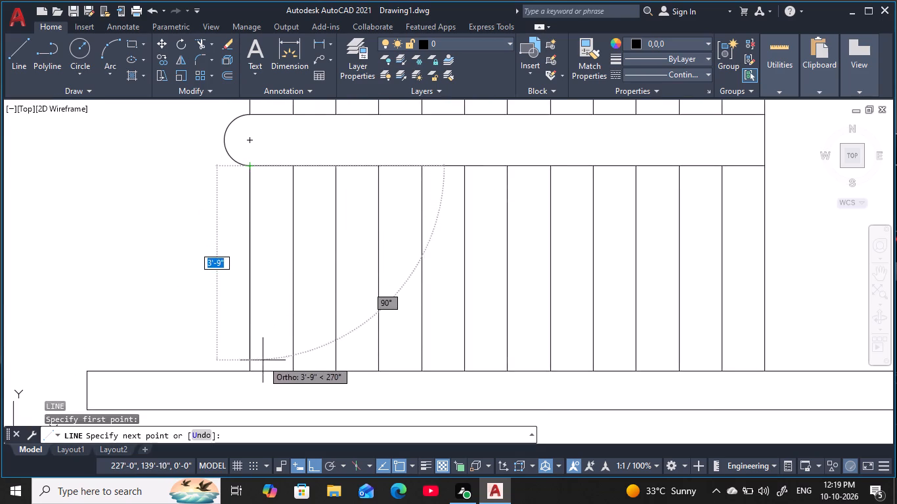
left_click(248, 370)
key("Escape")
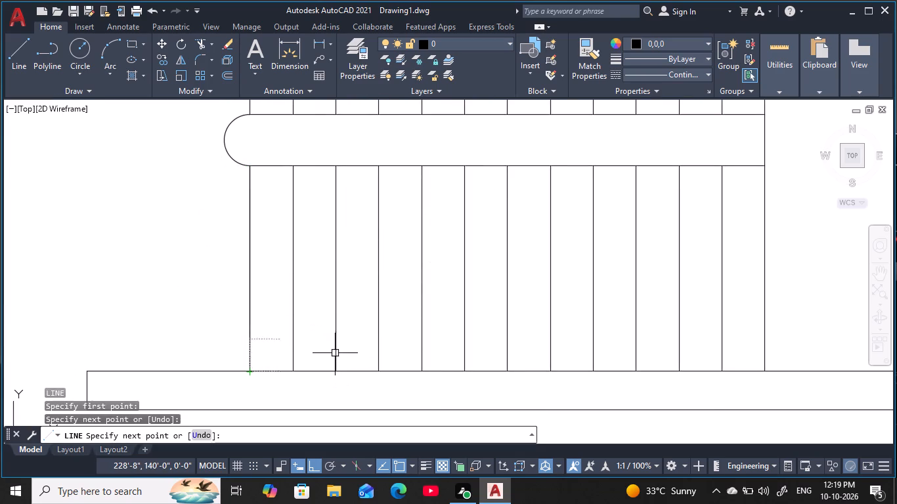
key("Escape")
key("Escape")
key("Escape")
key("Escape")
key("Escape")
key("Escape")
Draw a horizontal walking line about 12' long from the midpoint of the lower flight's kitchen-side tread onto the landing.
key("l")
key("space")
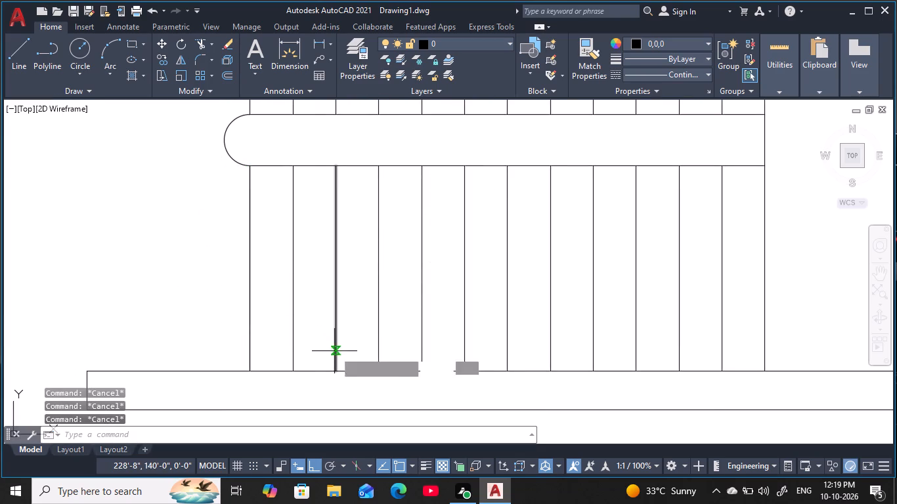
left_click(250, 270)
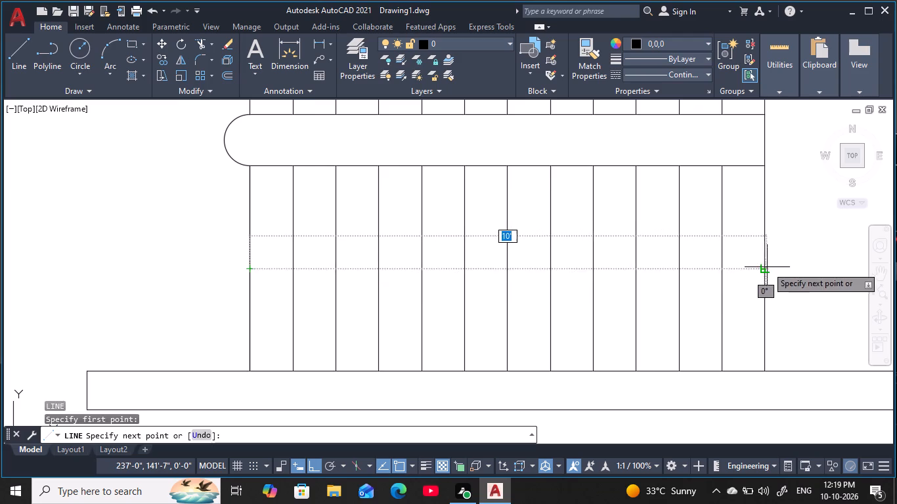
middle_click_drag(766, 268, 326, 295)
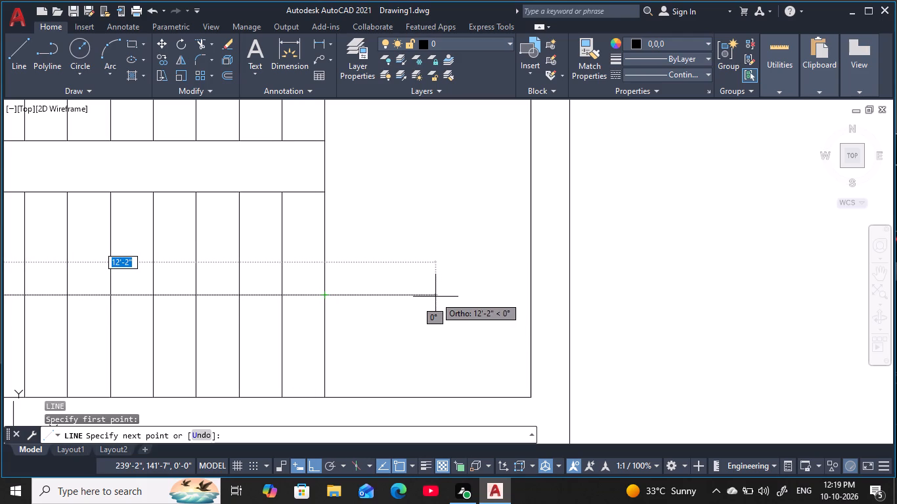
left_click(426, 297)
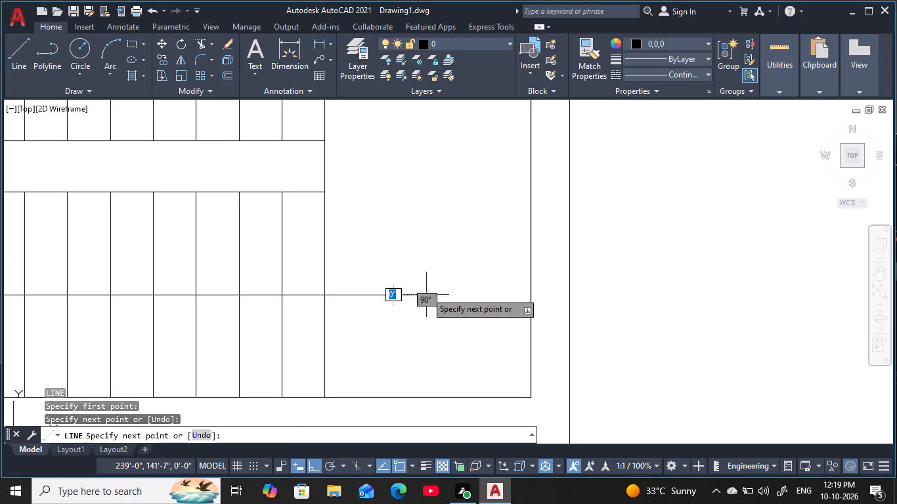
Continue the line diagonally to the midpoint of the upper flight's landing-side tread, and horizontally to the outer wall.
middle_click_drag(429, 242, 473, 388)
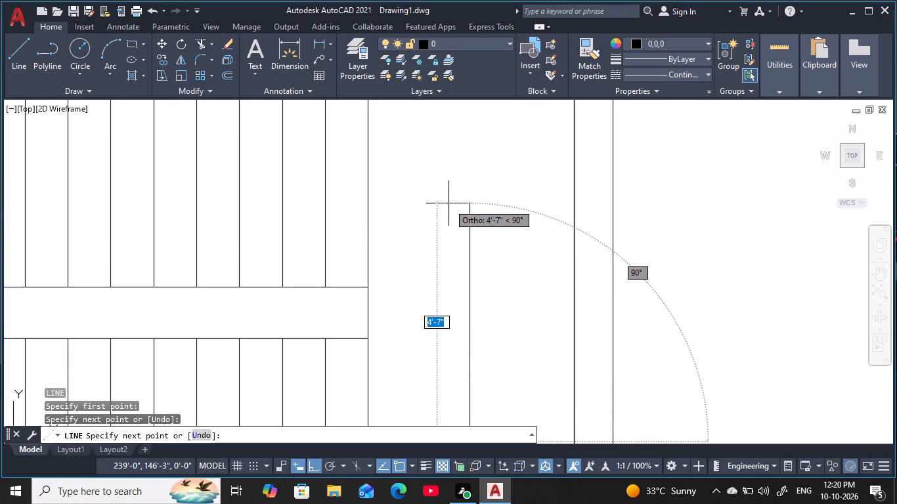
middle_click_drag(441, 207, 368, 304)
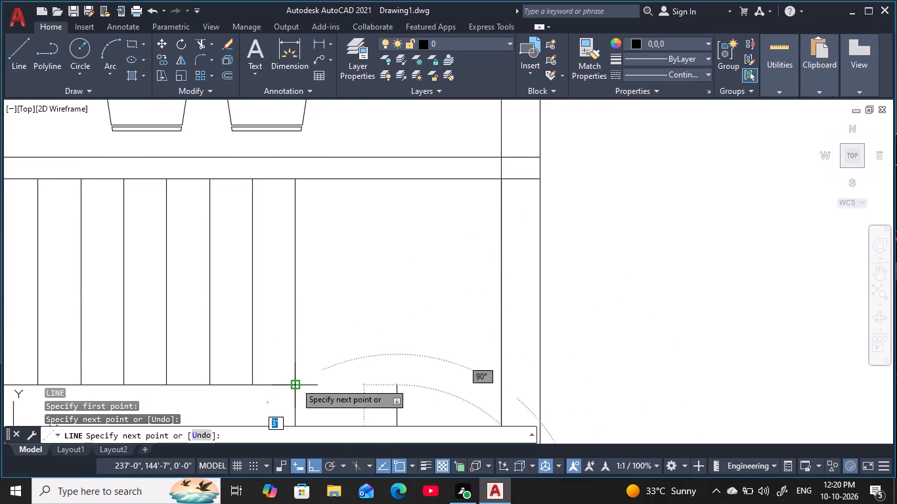
left_click(295, 282)
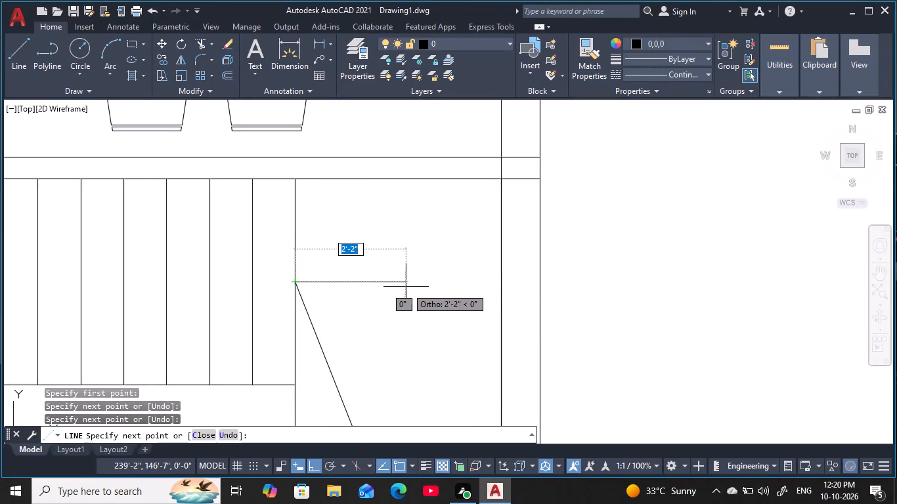
left_click(499, 287)
key("Escape")
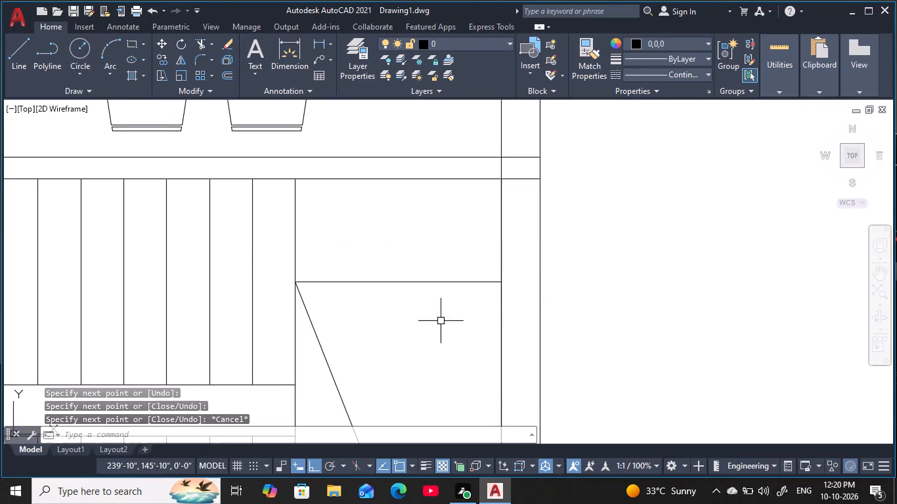
key("Escape")
key("Escape")
key("Escape")
key("Escape")
middle_click_drag(406, 343, 427, 276)
key("Escape")
key("Escape")
Draw a vertical line about 5' long from the landing's horizontal line midpoint to the landing end of the lower walking line.
key("l")
key("space")
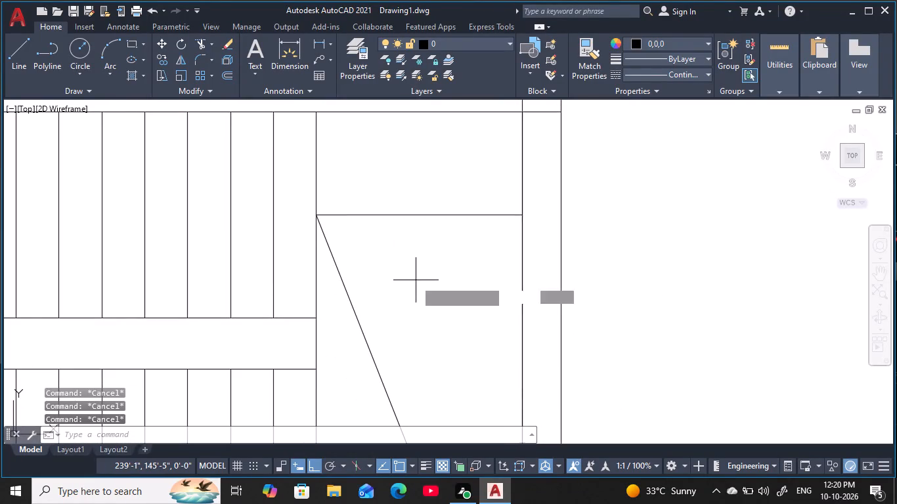
left_click(422, 211)
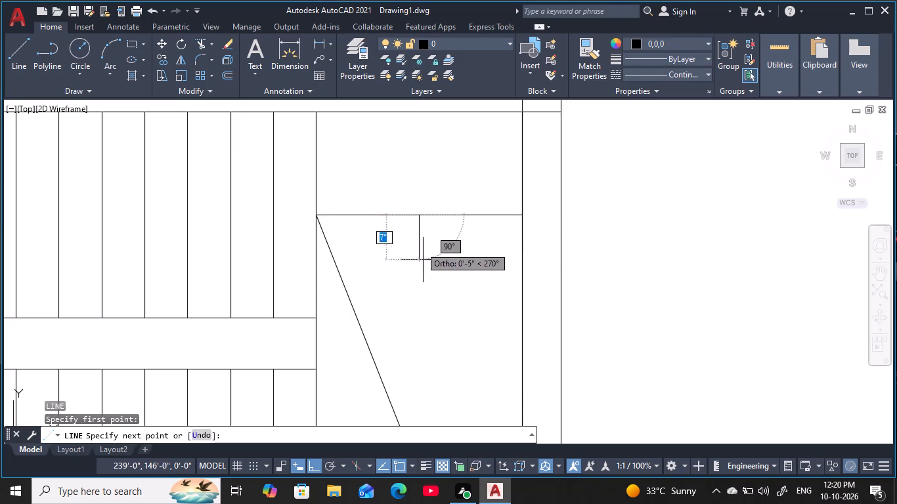
middle_click_drag(434, 338, 418, 181)
left_click(403, 318)
key("Escape")
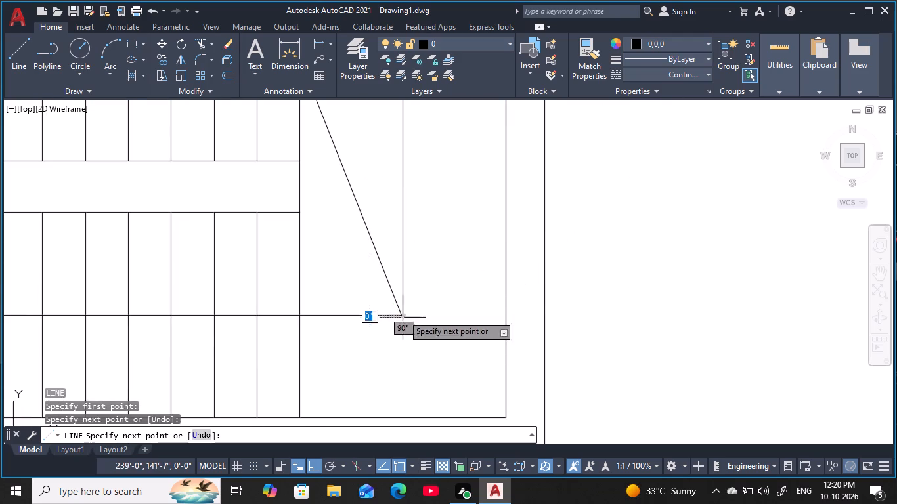
key("Escape")
middle_click_drag(410, 222, 470, 377)
key("Escape")
scroll(424, 332, "down", 1)
key("Escape")
middle_click_drag(421, 323, 459, 322)
key("Escape")
key("Escape")
key("Escape")
key("Escape")
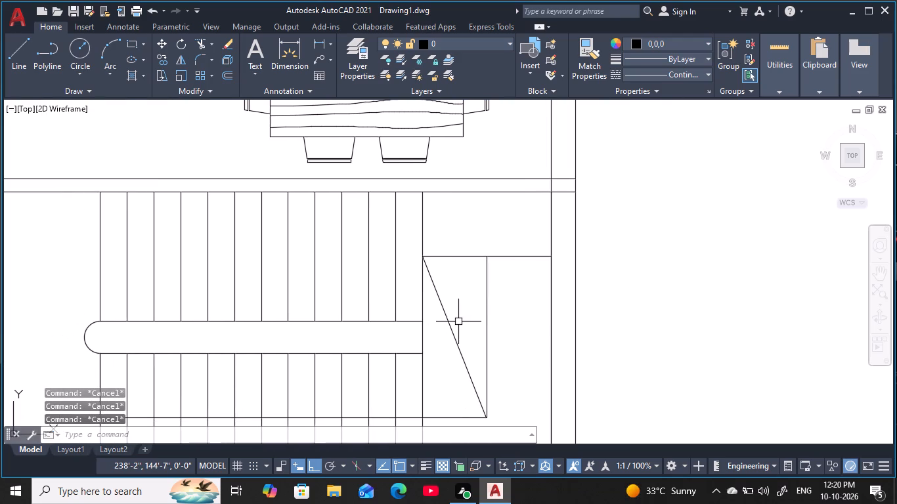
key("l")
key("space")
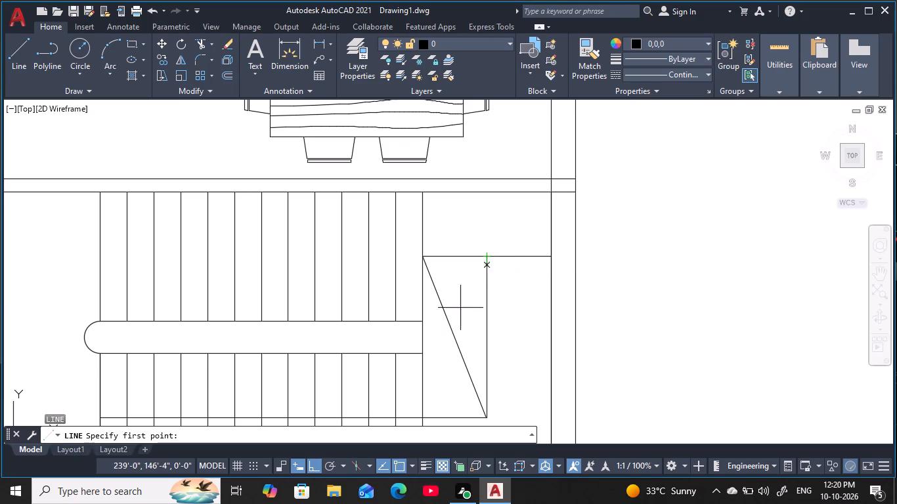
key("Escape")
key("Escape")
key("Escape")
Erase the diagonal line and the upper horizontal construction line on the landing.
left_click(451, 328)
type("e")
key("space")
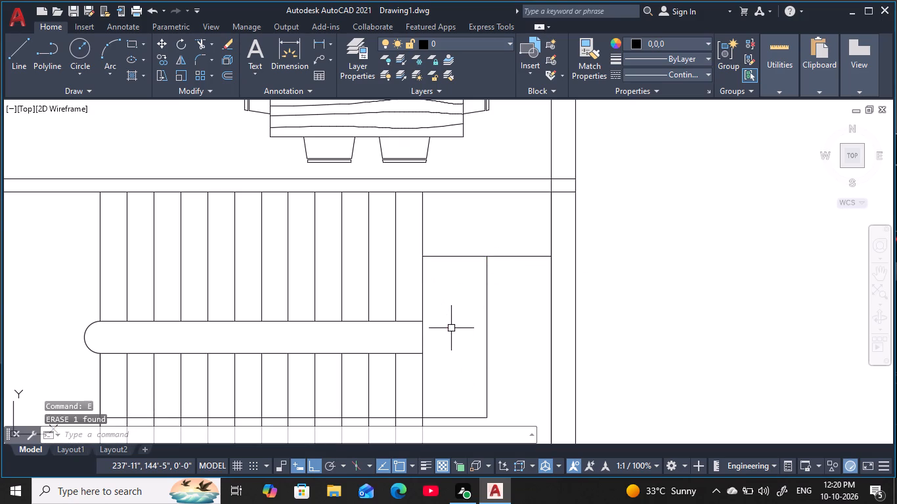
left_click(470, 258)
key("space")
key("Escape")
key("Escape")
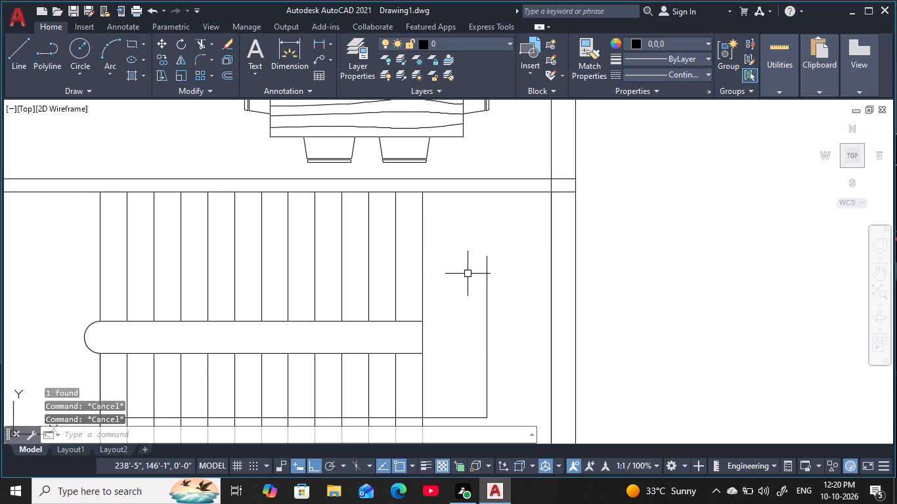
key("Escape")
key("Escape")
key("Escape")
Draw a horizontal walking line about 12' long from the vertical line's upper end to the upper flight's kitchen-side tread.
type("l")
key("space")
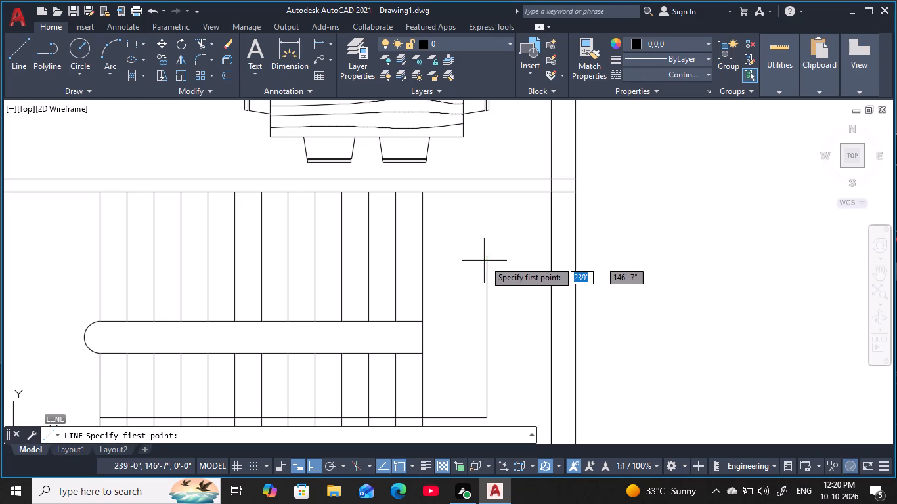
left_click(485, 261)
middle_click_drag(150, 308, 233, 291)
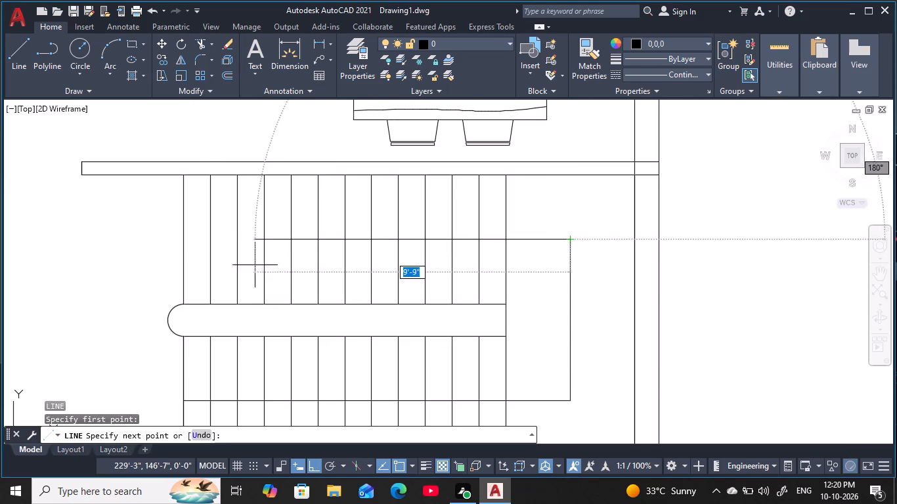
left_click(185, 241)
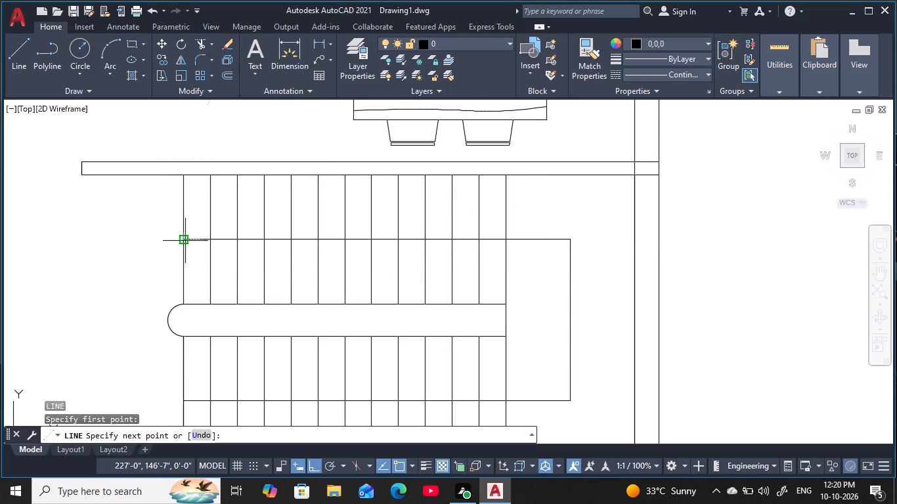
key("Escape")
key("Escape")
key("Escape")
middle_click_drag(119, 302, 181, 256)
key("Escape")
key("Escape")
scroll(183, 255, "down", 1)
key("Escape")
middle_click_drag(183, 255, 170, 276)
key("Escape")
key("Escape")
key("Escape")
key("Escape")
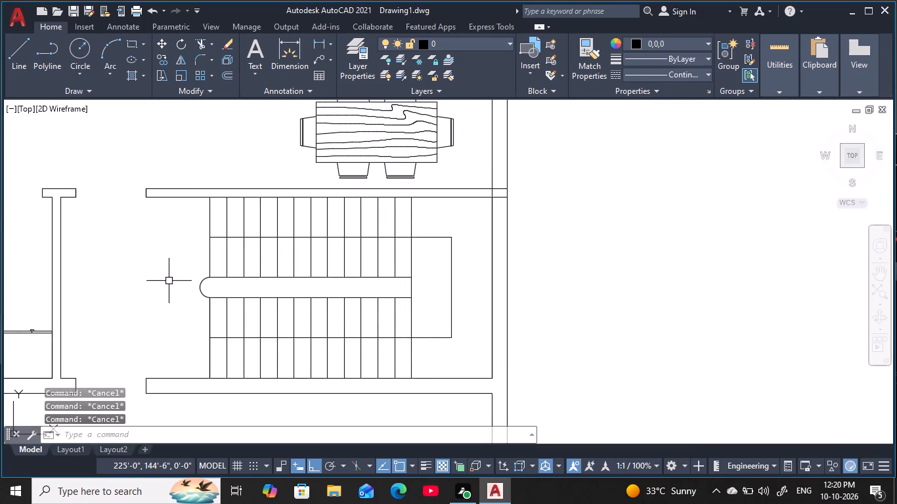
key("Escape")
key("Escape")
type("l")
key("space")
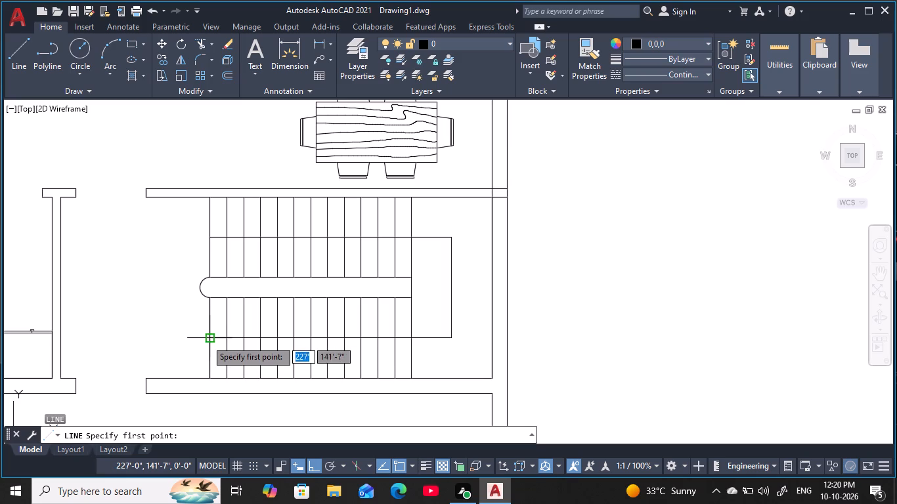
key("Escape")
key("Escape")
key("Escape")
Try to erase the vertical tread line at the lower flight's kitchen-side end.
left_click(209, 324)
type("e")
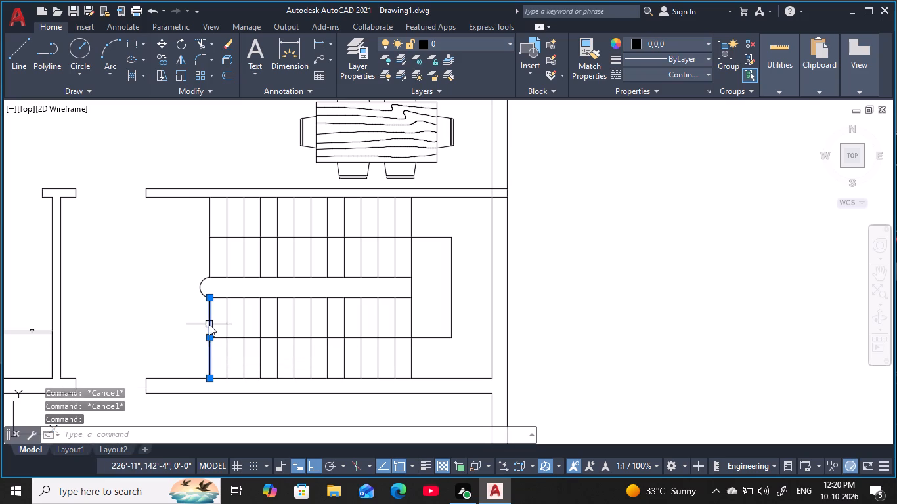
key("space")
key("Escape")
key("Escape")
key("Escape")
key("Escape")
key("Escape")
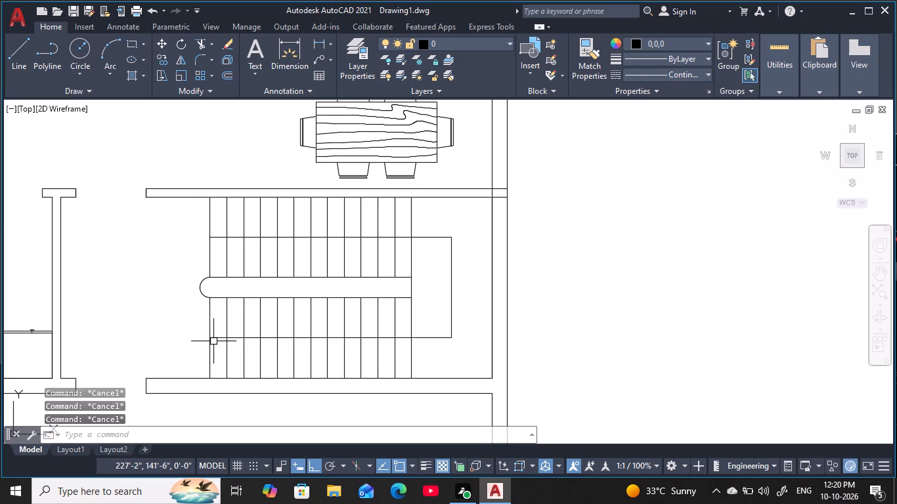
Extend the lower walking line with a horizontal line about 11" long beyond the kitchen-side tread.
type("l")
key("space")
scroll(212, 338, "up", 2)
left_click(200, 339)
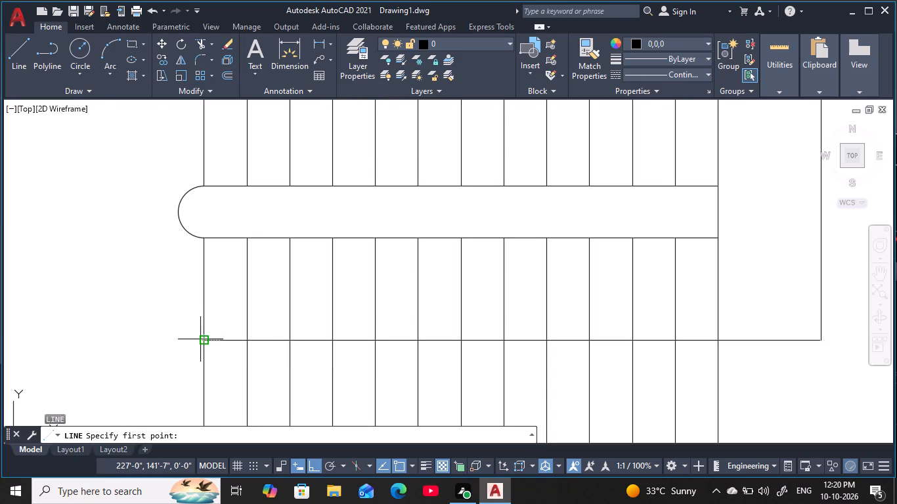
left_click(155, 341)
key("Escape")
key("Escape")
key("Escape")
middle_click_drag(177, 327, 185, 349)
scroll(183, 345, "down", 1)
key("Escape")
key("Escape")
middle_click_drag(188, 351, 197, 341)
key("Escape")
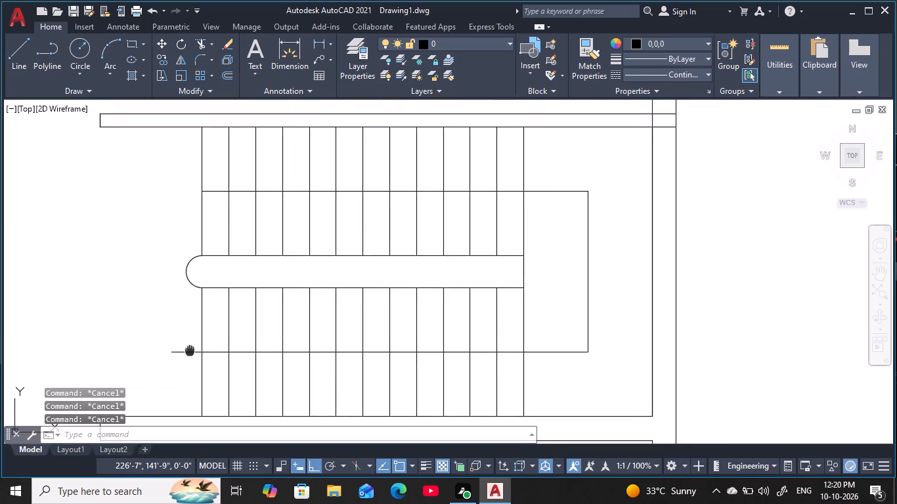
middle_click_drag(197, 341, 196, 341)
key("Escape")
middle_click_drag(171, 301, 175, 318)
key("Escape")
key("Escape")
key("Escape")
key("Escape")
key("Escape")
key("Escape")
key("Escape")
key("Escape")
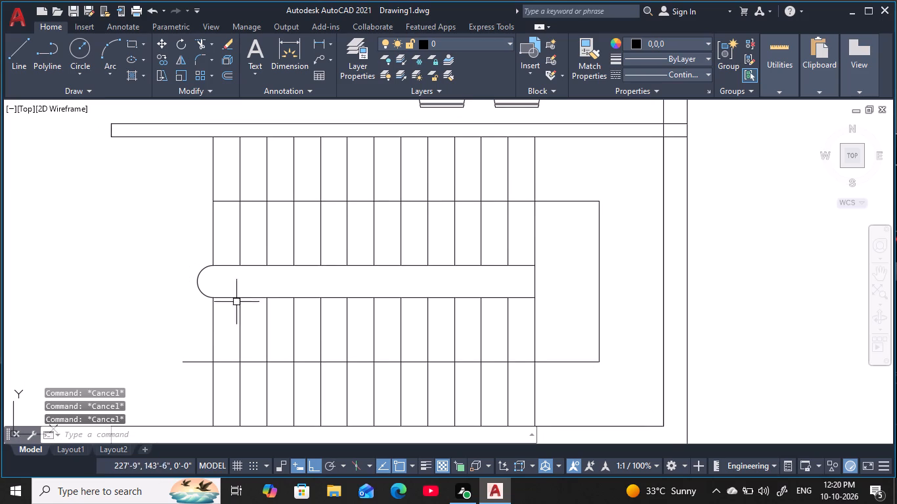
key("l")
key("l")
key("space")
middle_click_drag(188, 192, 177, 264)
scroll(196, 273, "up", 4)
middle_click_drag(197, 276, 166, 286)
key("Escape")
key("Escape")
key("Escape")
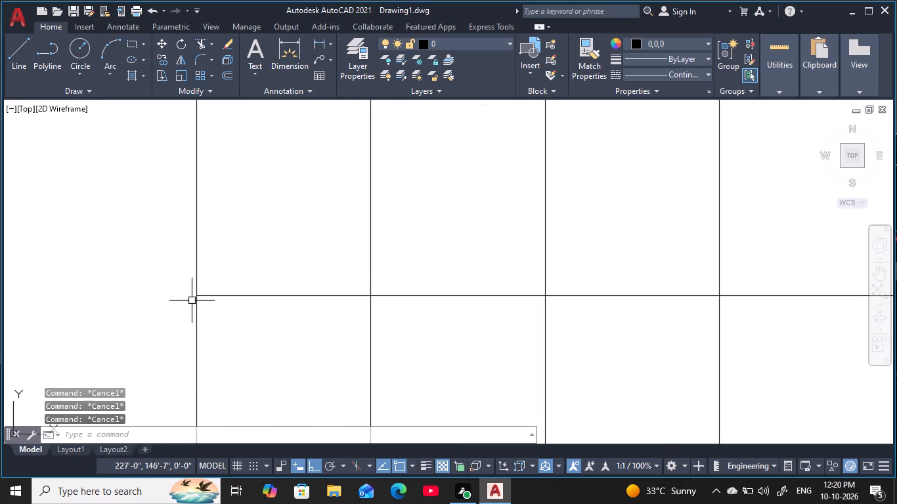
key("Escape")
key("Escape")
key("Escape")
With ortho off, draw a diagonal arrowhead line about 6" long from the upper walking line's kitchen-side end, rising towards the landing.
key("l")
key("space")
left_click(200, 293)
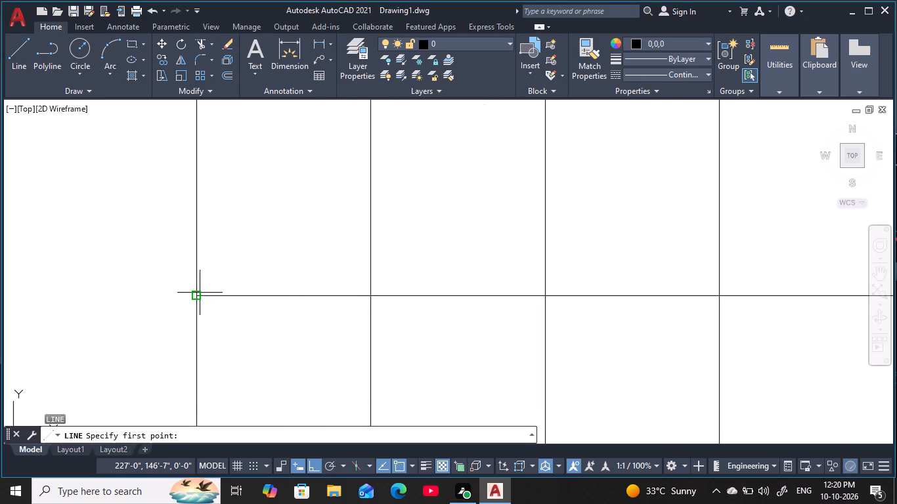
key("F8")
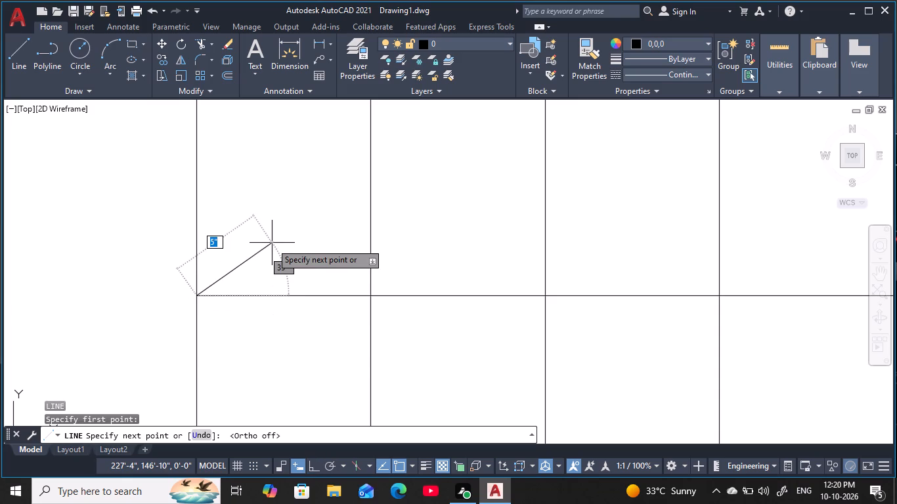
left_click(284, 225)
key("Escape")
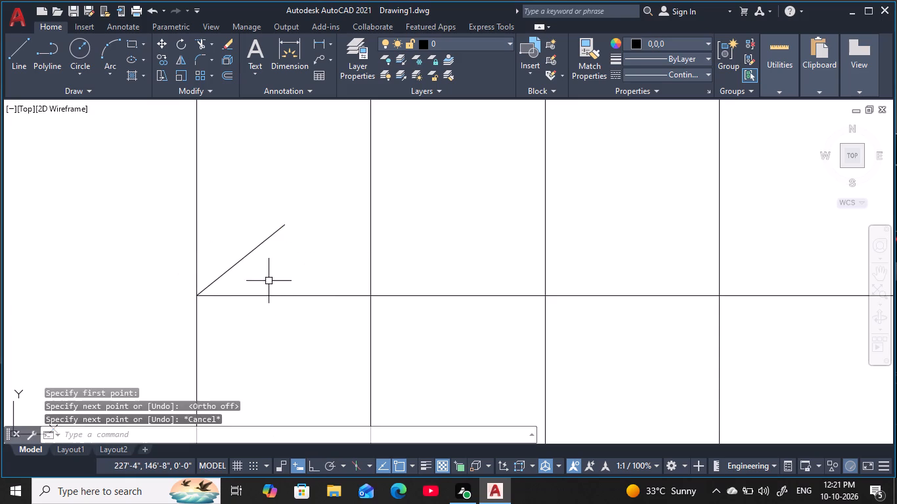
key("Escape")
middle_click_drag(274, 285, 287, 245)
key("Escape")
key("Escape")
key("Escape")
Mirror the diagonal arrowhead line about the upper walking line with ortho on, keeping the original.
type("mi")
key("space")
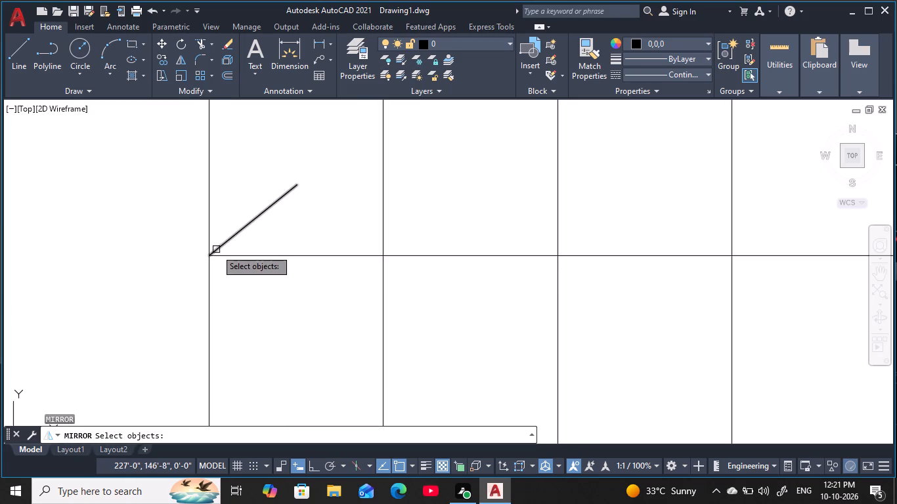
left_click(216, 249)
key("space")
key("F8")
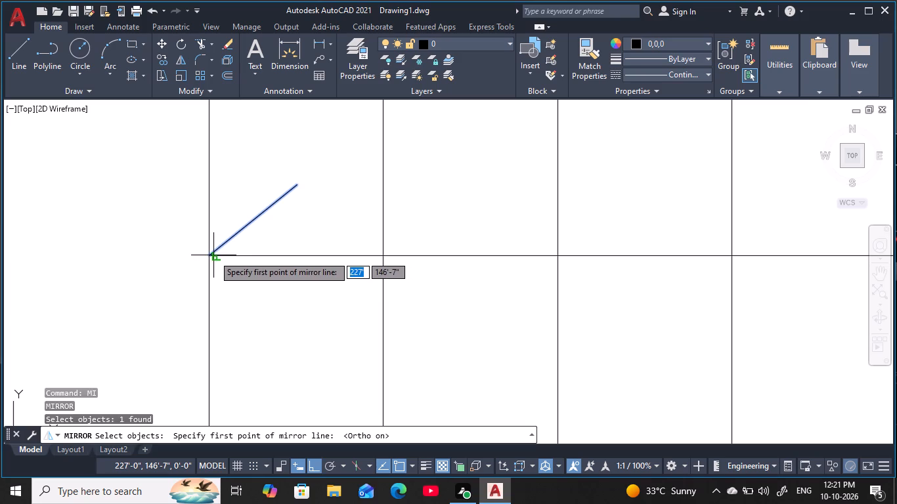
left_click(209, 255)
left_click(309, 253)
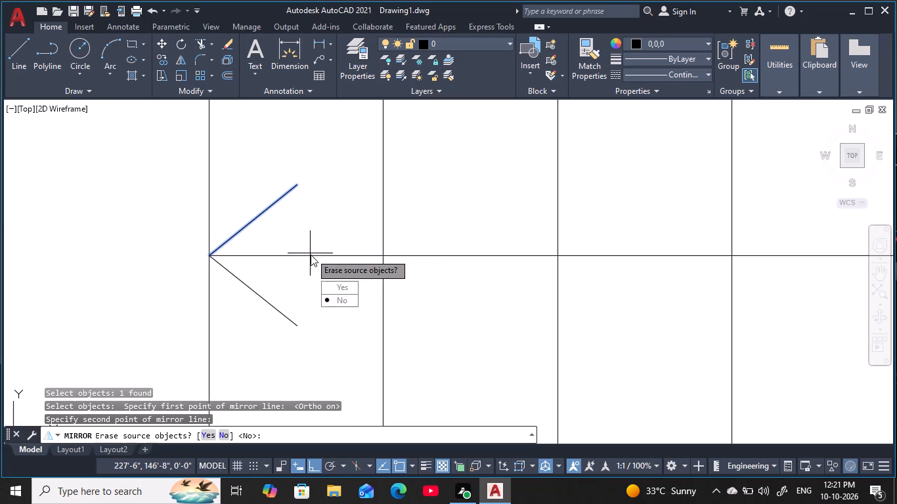
left_click_drag(328, 297, 311, 253)
key("Escape")
key("Escape")
key("Escape")
key("Escape")
key("Escape")
key("Escape")
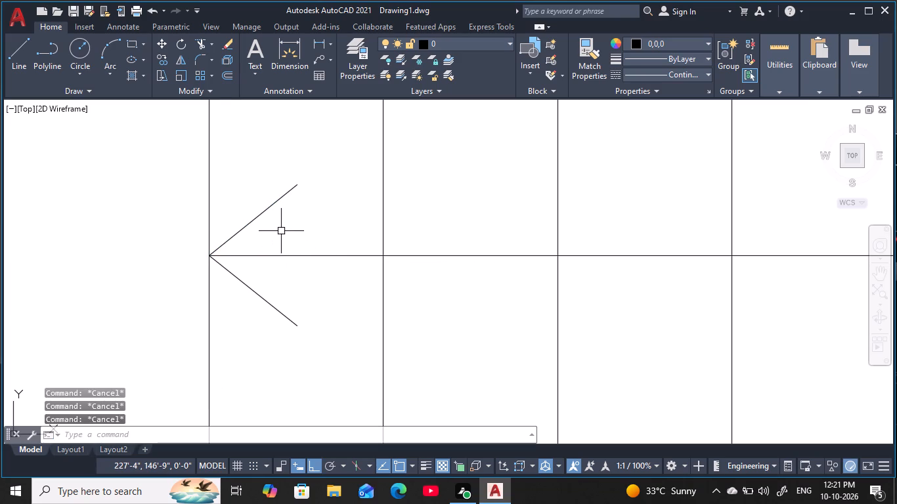
Close the arrowhead with a vertical line about 8" long joining the free ends of the two diagonals.
key("l")
key("space")
left_click(295, 189)
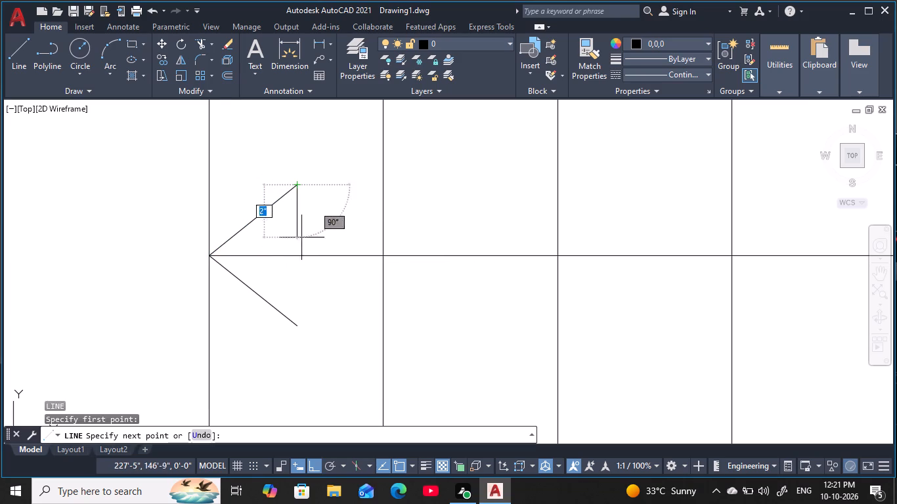
left_click(295, 324)
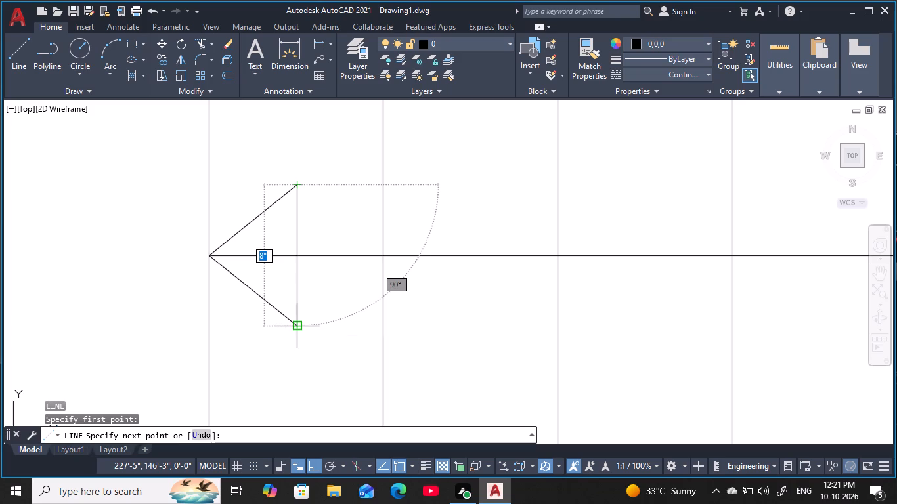
key("Escape")
key("Escape")
key("Escape")
key("Escape")
middle_click_drag(321, 310, 337, 319)
key("Escape")
key("Escape")
key("Escape")
key("Escape")
key("Escape")
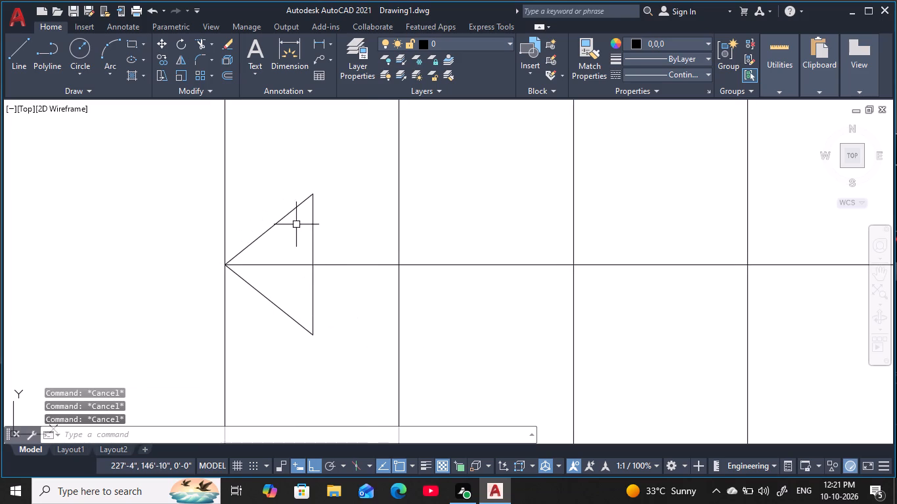
key("Escape")
key("Escape")
key("Escape")
key("Escape")
Trim the piece of the upper walking line that lies inside the arrowhead triangle.
type("tr")
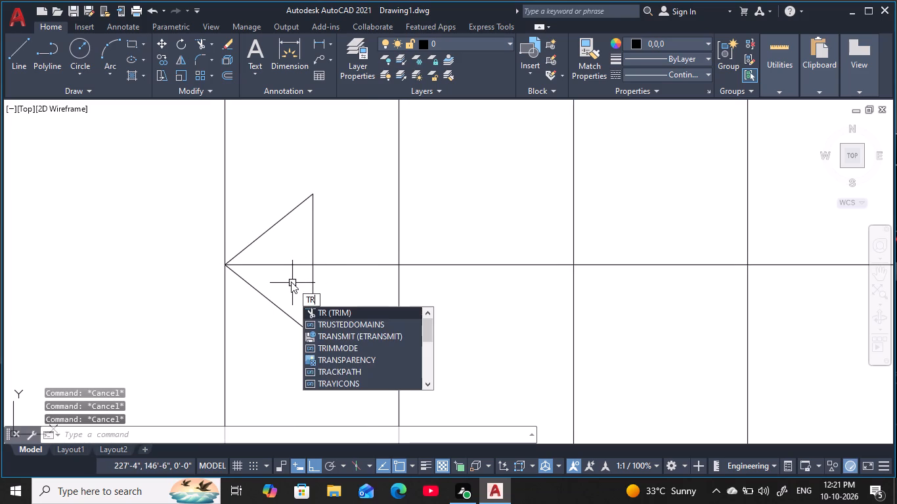
key("space")
left_click(290, 276)
left_click(287, 261)
scroll(283, 276, "down", 1)
middle_click_drag(283, 276, 276, 282)
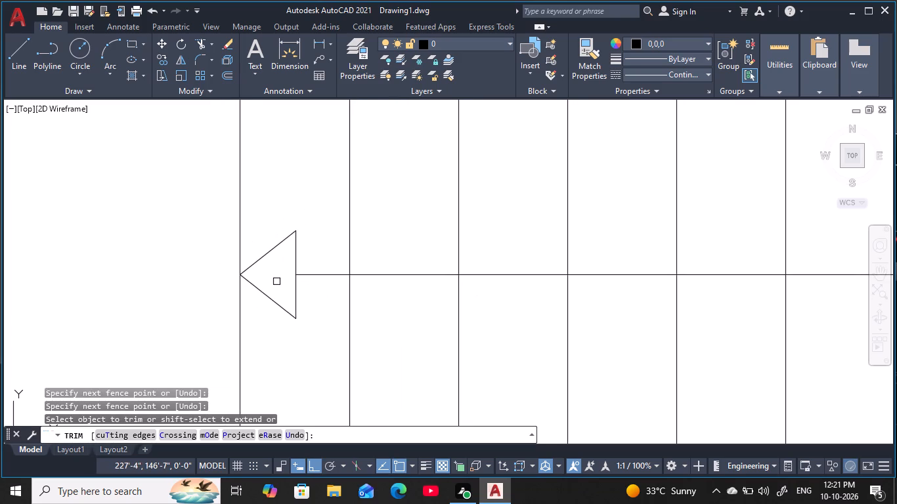
key("Escape")
key("Escape")
key("Escape")
key("Escape")
key("Escape")
key("Escape")
key("Escape")
key("Escape")
key("Escape")
key("Escape")
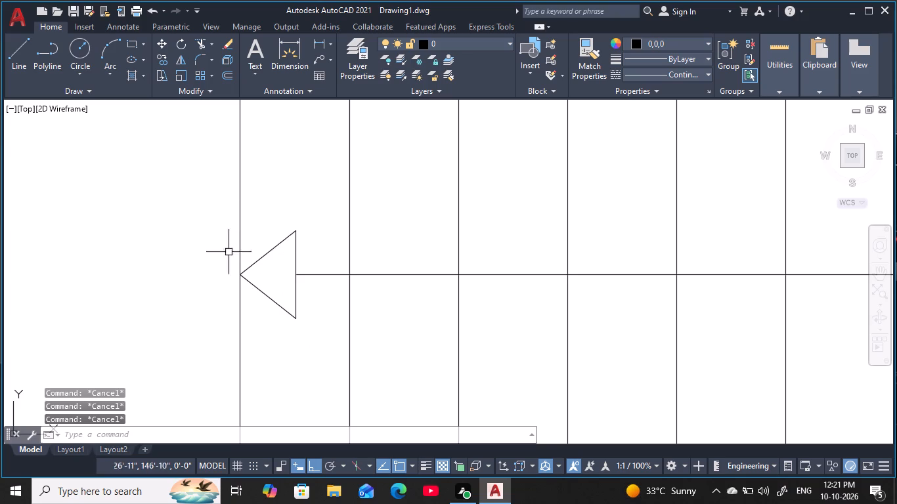
Fill the arrowhead triangle at the upper walking line's end with a Solid hatch.
scroll(310, 370, "down", 2)
middle_click_drag(317, 359, 317, 289)
key("Escape")
key("Escape")
key("Escape")
key("Escape")
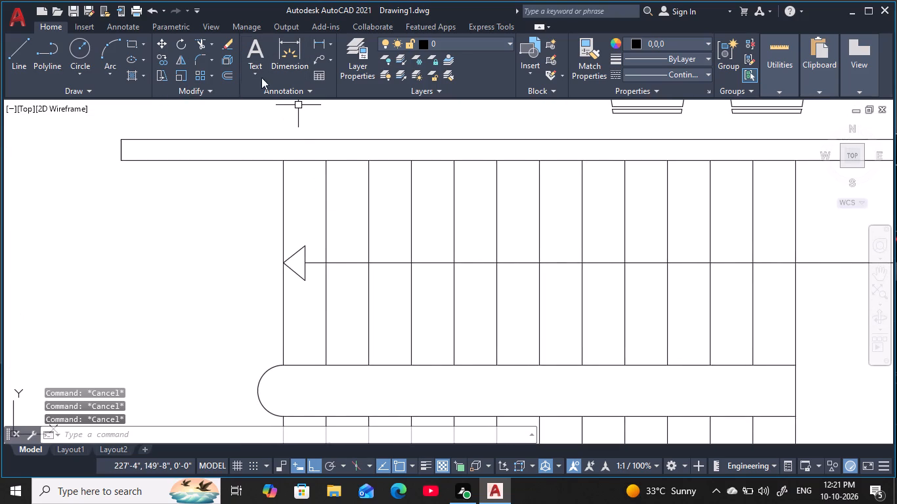
key("Escape")
key("Escape")
key("Escape")
type("h")
key("space")
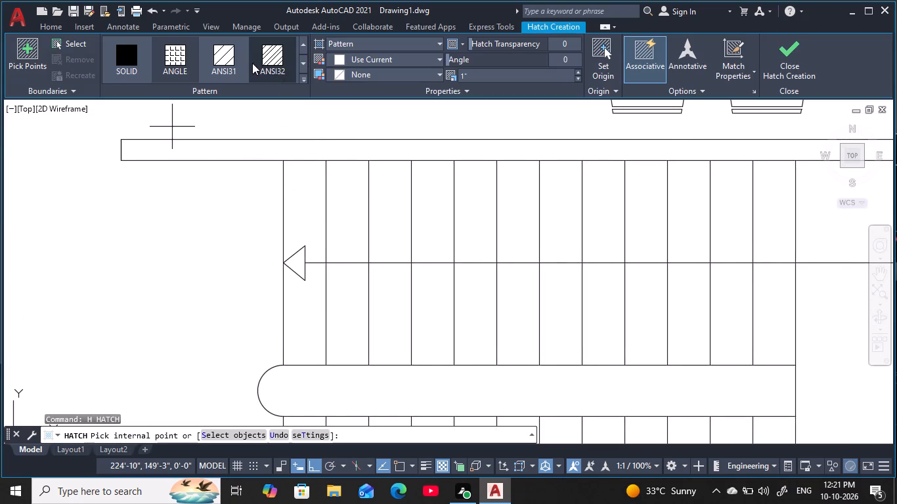
left_click(362, 39)
left_click(354, 62)
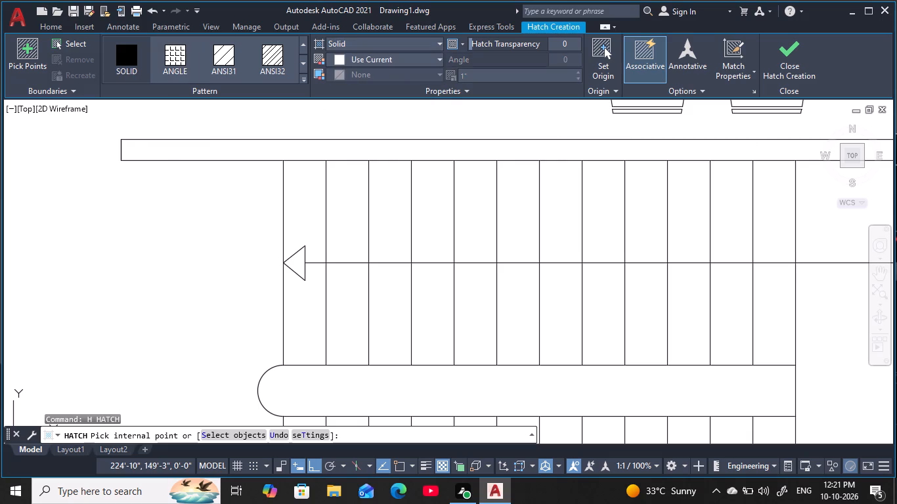
left_click(297, 264)
scroll(307, 388, "down", 1)
middle_click_drag(309, 388, 285, 208)
key("Escape")
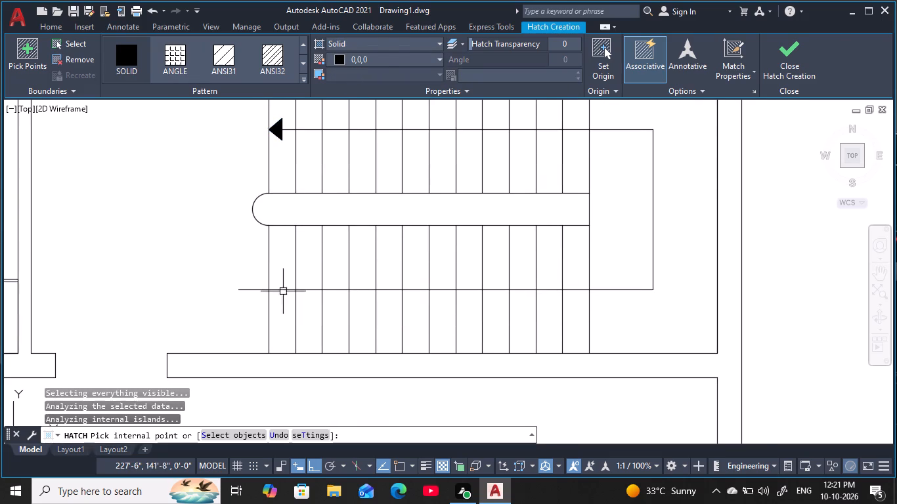
key("Escape")
key("Escape")
key("Escape")
key("Escape")
key("Escape")
key("Escape")
key("Escape")
key("Escape")
key("Escape")
key("Escape")
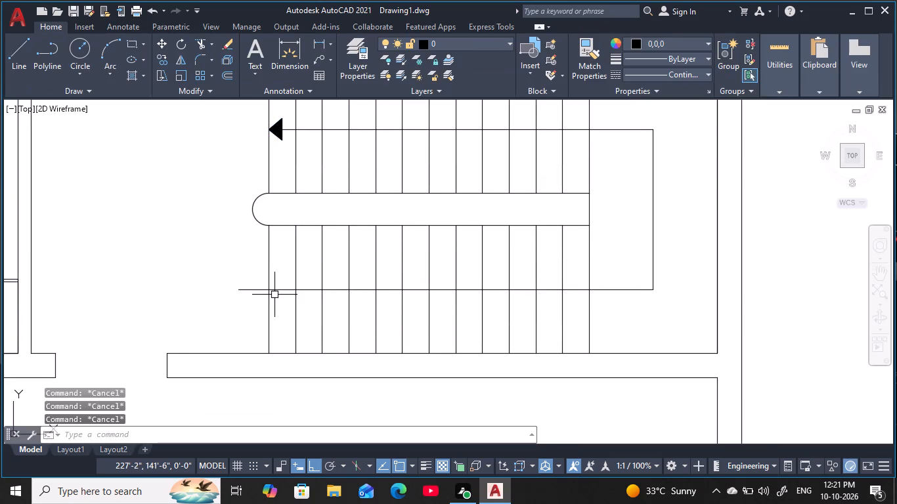
Draw a circle of about 4" radius centred on the free end of the lower walking line.
type("c")
key("space")
scroll(241, 287, "up", 1)
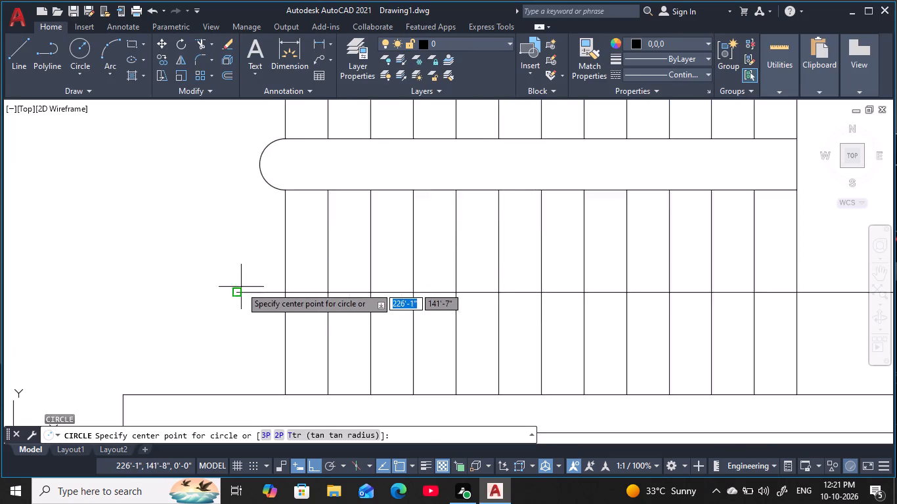
scroll(241, 287, "up", 1)
left_click(235, 299)
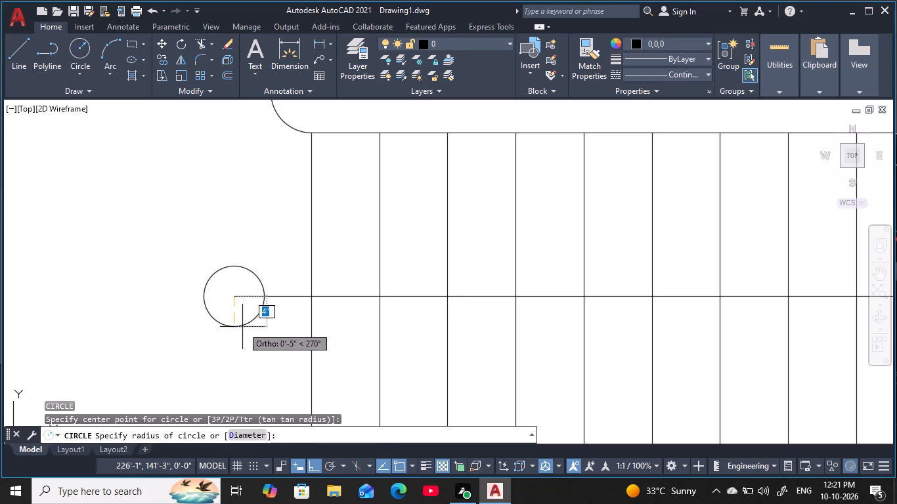
left_click(242, 327)
middle_click_drag(248, 325, 284, 299)
scroll(250, 324, "down", 1)
key("Escape")
key("Escape")
key("Escape")
key("Escape")
key("Escape")
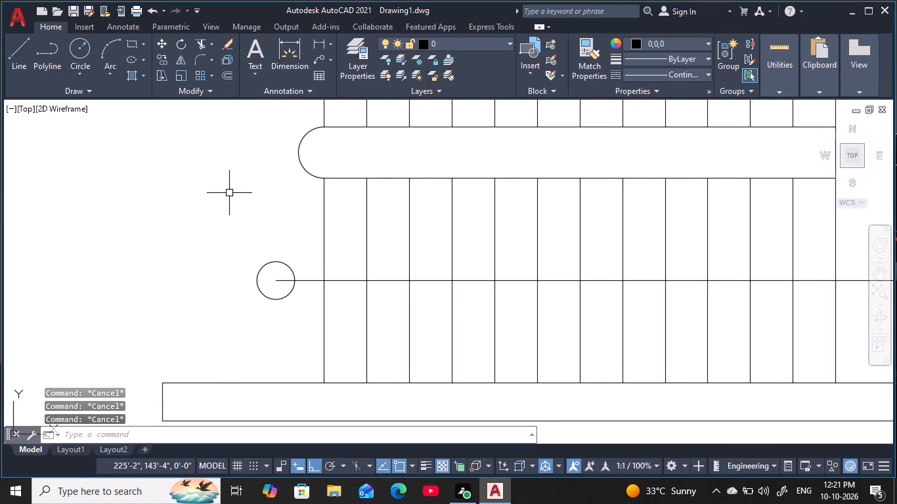
Fill the start circle of the lower walking line with a Solid hatch.
key("h")
key("space")
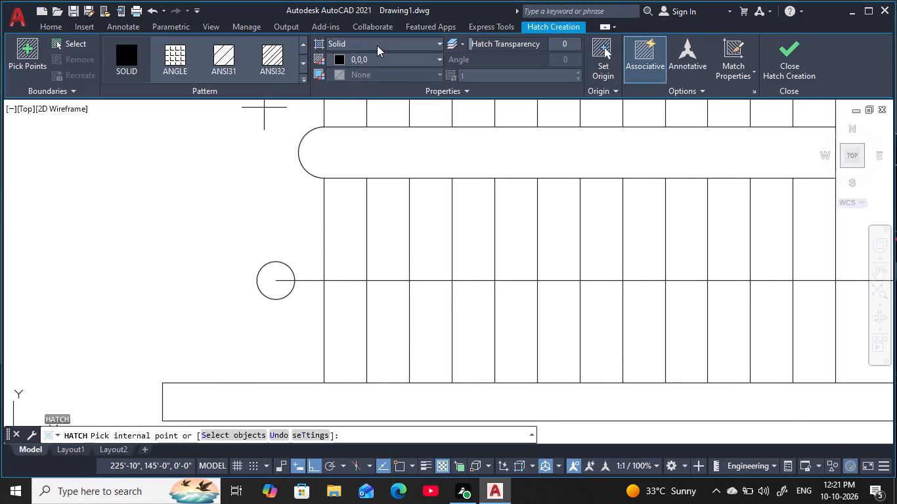
left_click(269, 276)
scroll(190, 339, "down", 2)
middle_click_drag(190, 337, 181, 320)
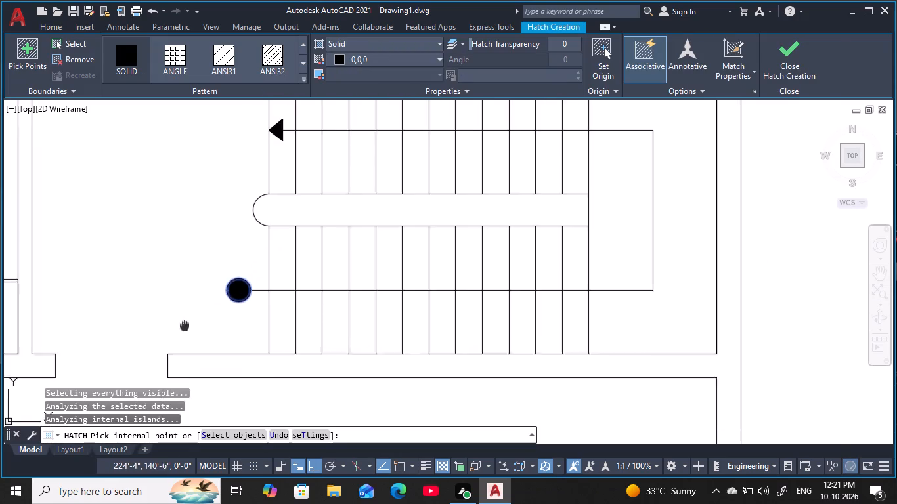
middle_click_drag(181, 320, 166, 287)
scroll(181, 320, "down", 1)
key("Escape")
key("Escape")
key("Escape")
Review the finished staircase and the rooms throughout the plan for what is still missing.
middle_click_drag(165, 285, 234, 287)
key("Escape")
key("Escape")
key("Escape")
middle_click_drag(215, 287, 204, 282)
key("Escape")
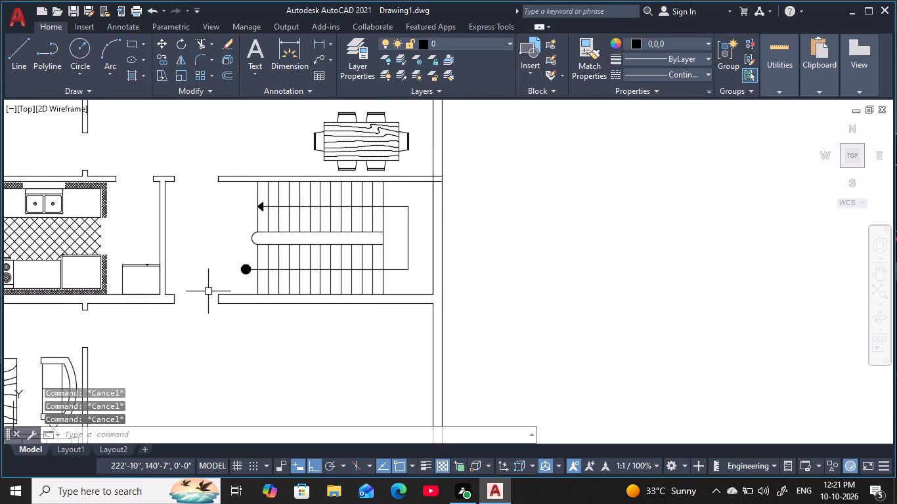
key("Escape")
scroll(226, 347, "down", 1)
key("Escape")
middle_click_drag(230, 358, 311, 331)
scroll(324, 298, "up", 1)
middle_click_drag(324, 298, 309, 317)
scroll(301, 297, "up", 1)
middle_click_drag(301, 297, 356, 305)
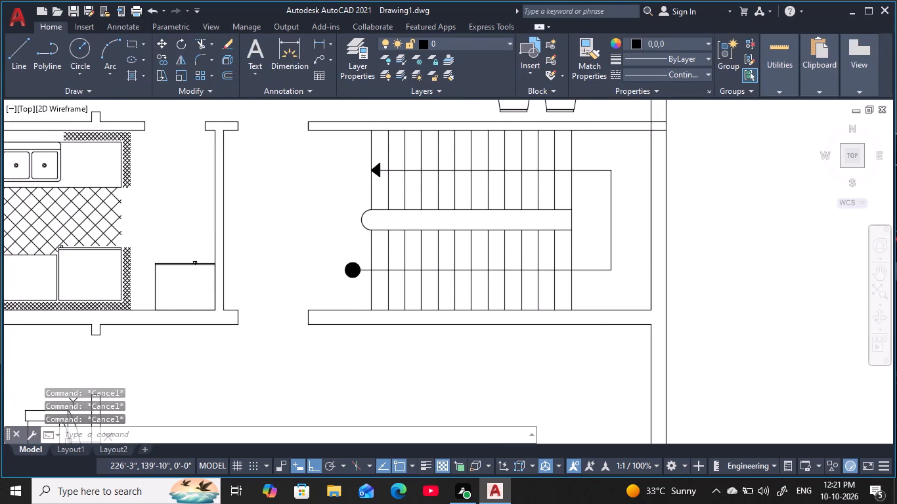
middle_click_drag(356, 305, 357, 305)
key("Escape")
key("Escape")
scroll(292, 268, "down", 1)
middle_click_drag(292, 268, 341, 282)
scroll(341, 286, "down", 1)
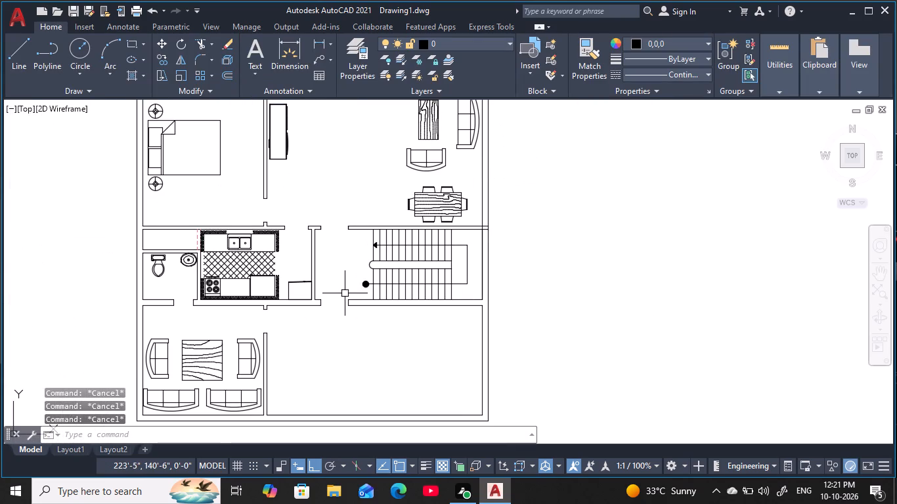
middle_click_drag(341, 294, 351, 278)
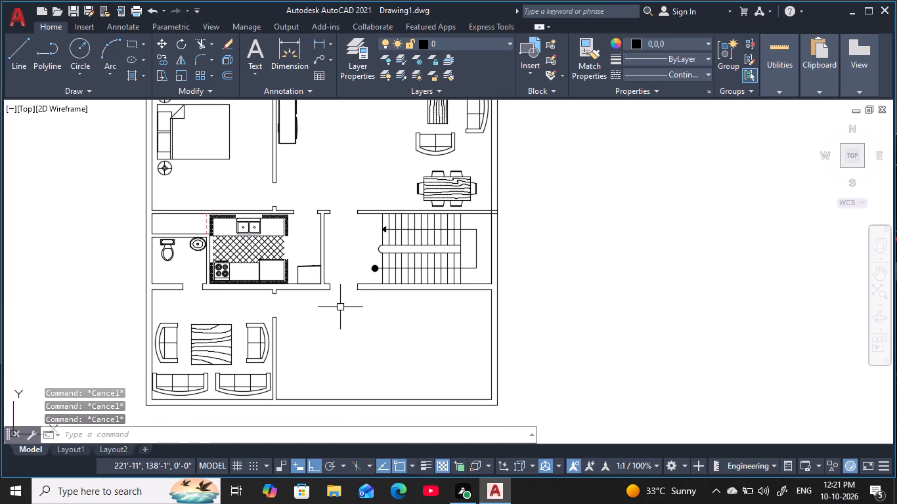
key("Escape")
key("Escape")
key("Escape")
middle_click_drag(319, 335, 333, 376)
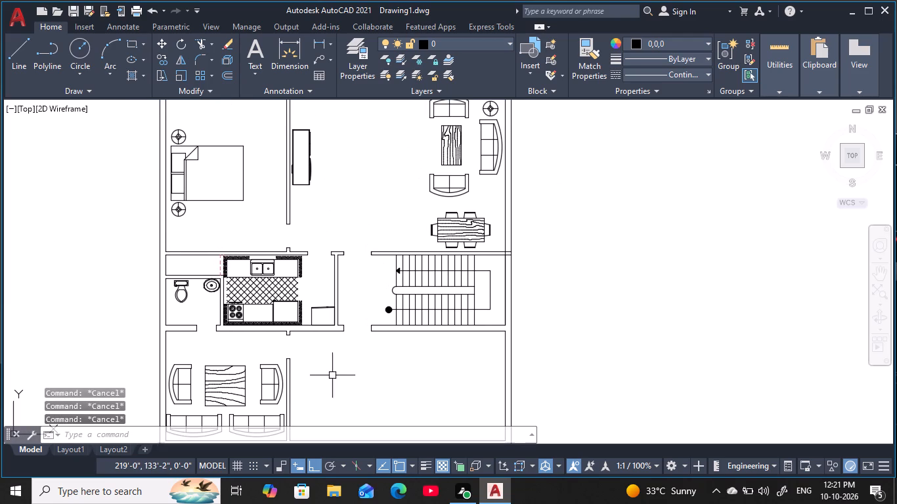
scroll(199, 272, "up", 1)
middle_click_drag(200, 272, 200, 351)
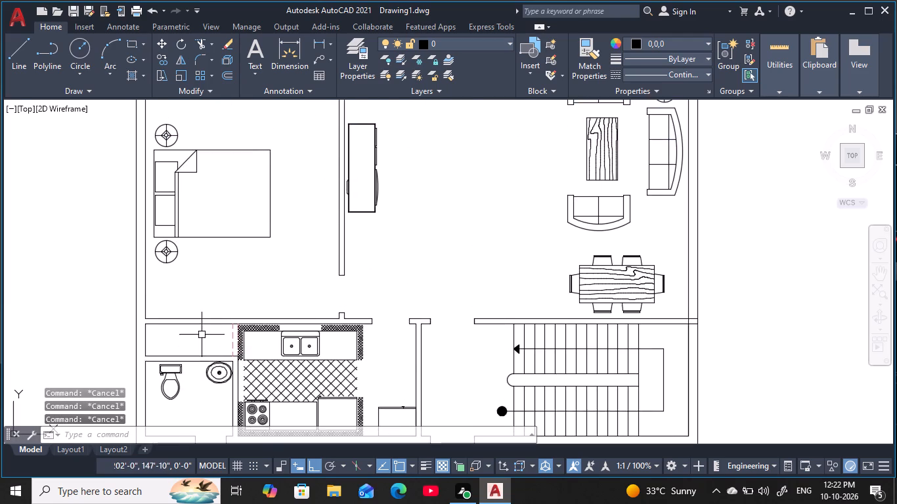
scroll(202, 332, "down", 1)
middle_click_drag(209, 292, 182, 385)
middle_click_drag(358, 295, 310, 302)
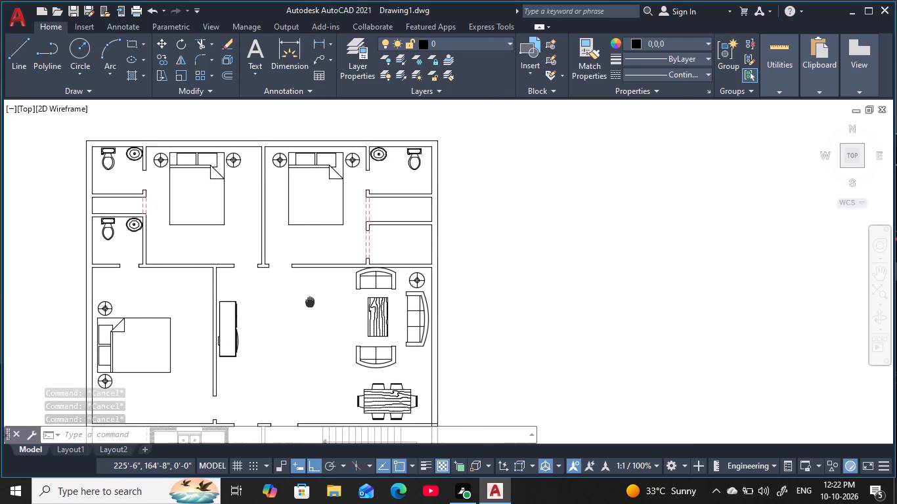
key("Escape")
key("Escape")
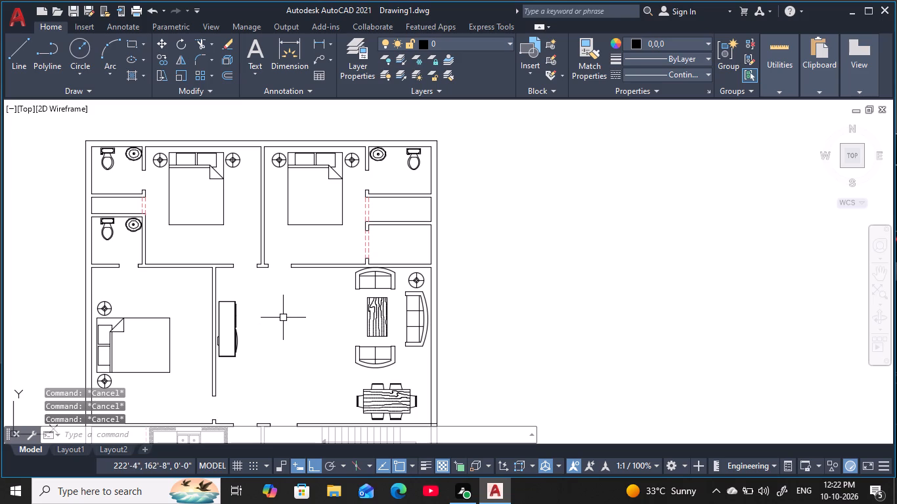
middle_click_drag(276, 320, 305, 265)
Insert the Desk - 30 x 60 in. block from Home - Space Planner.dwg in the empty area east of the plan.
key("ctrl+2")
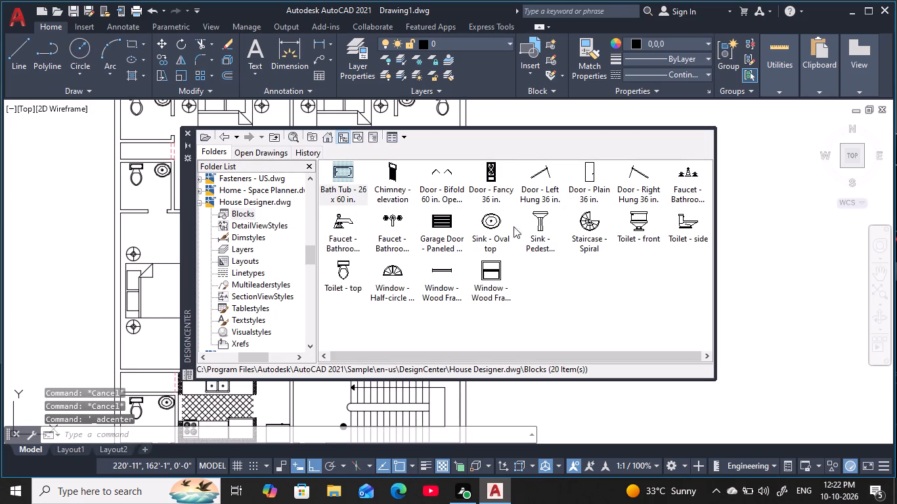
left_click(229, 140)
left_click(228, 141)
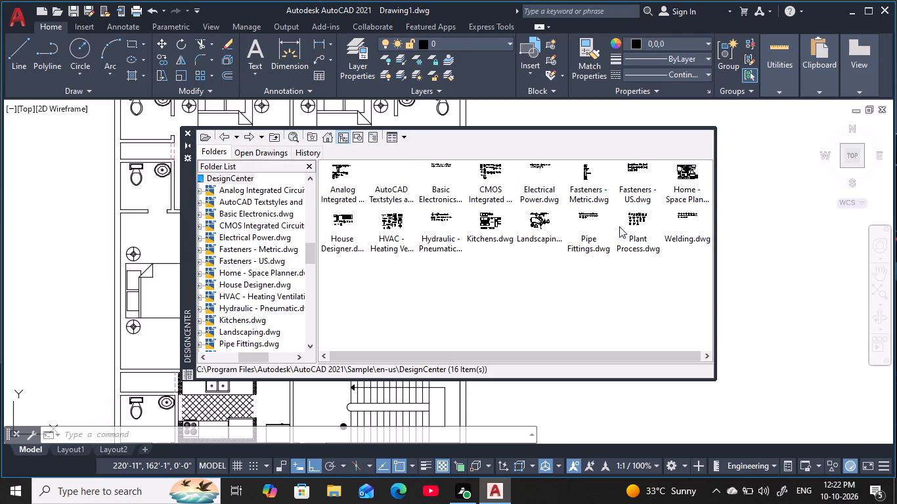
double_click(684, 175)
double_click(340, 173)
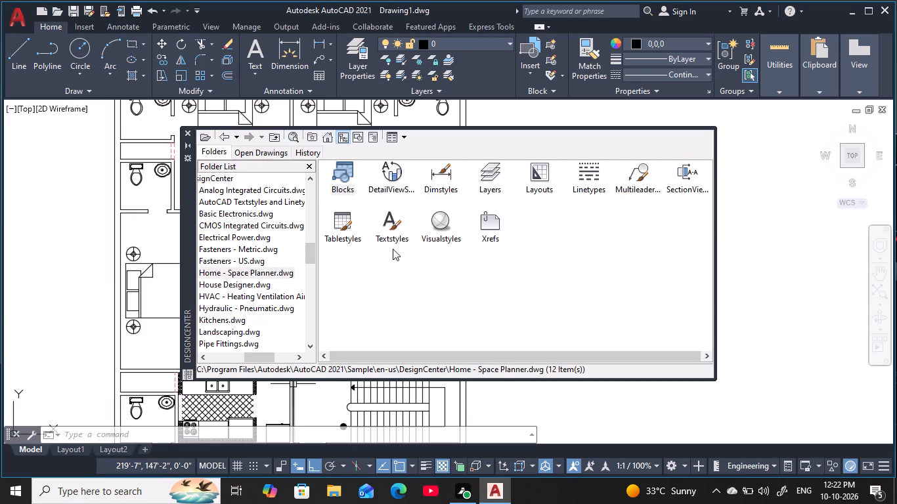
double_click(350, 180)
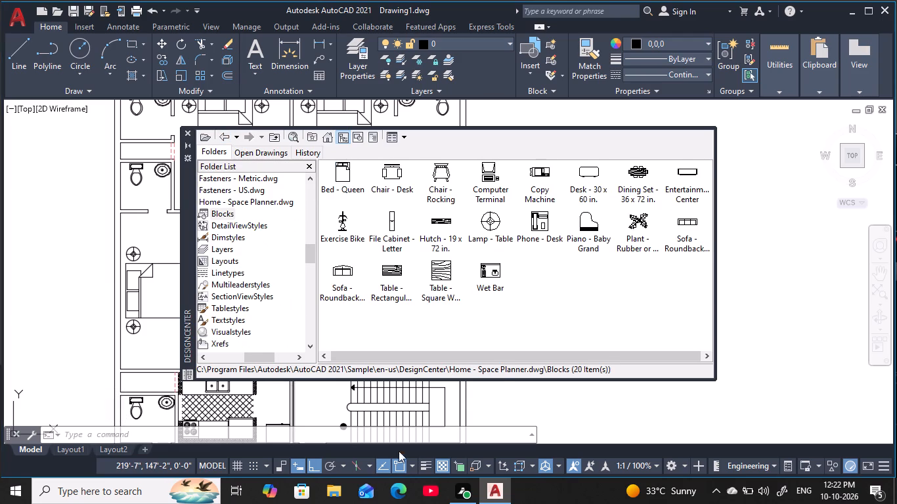
left_click_drag(588, 175, 768, 240)
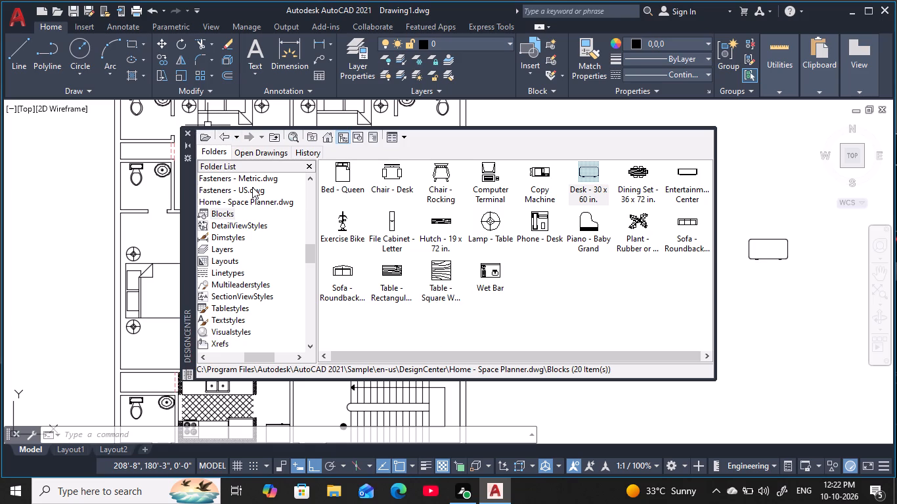
left_click(187, 135)
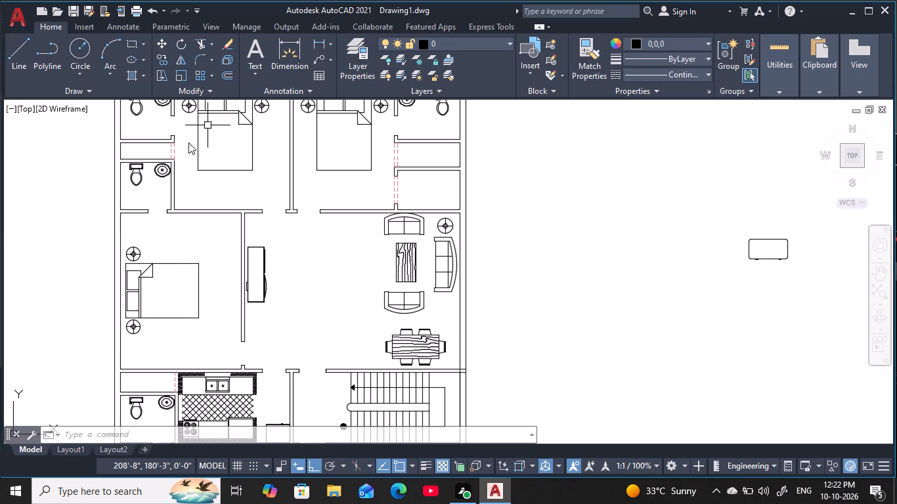
Rotate the inserted desk block 270° about its lower edge so that it stands upright.
left_click(772, 247)
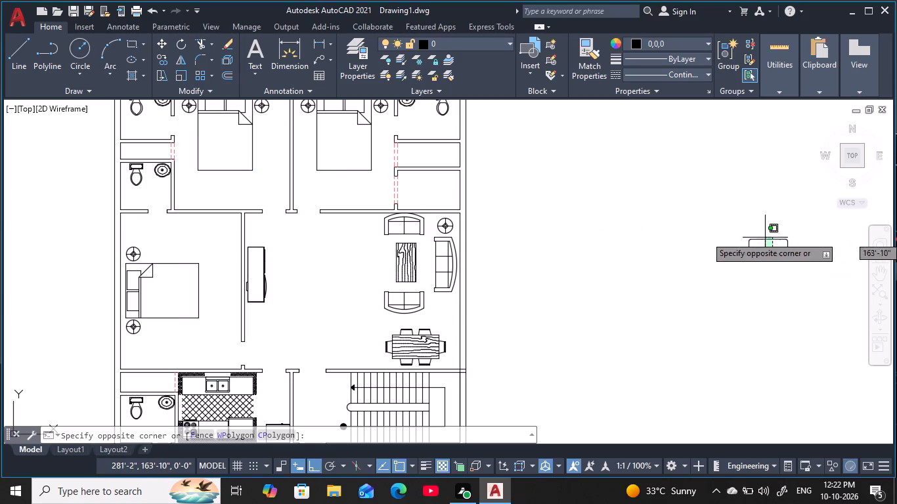
left_click(747, 215)
key("r")
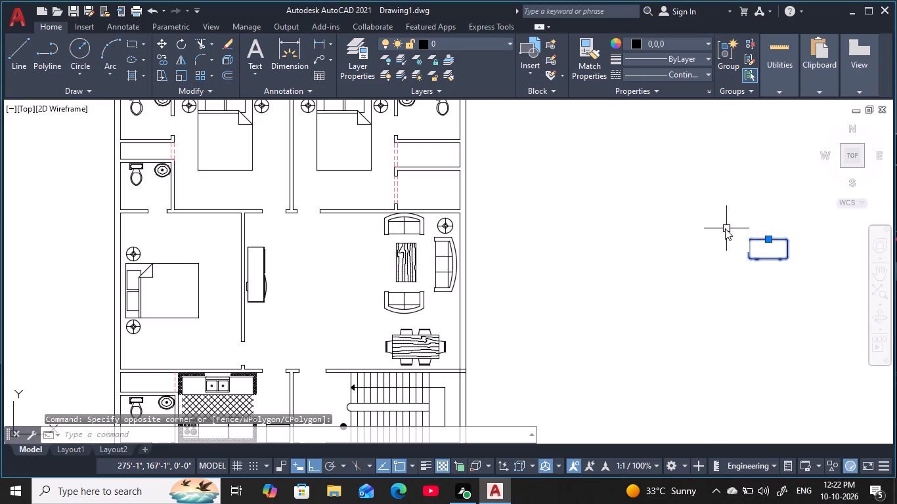
key("o")
key("space")
key("space")
left_click(780, 259)
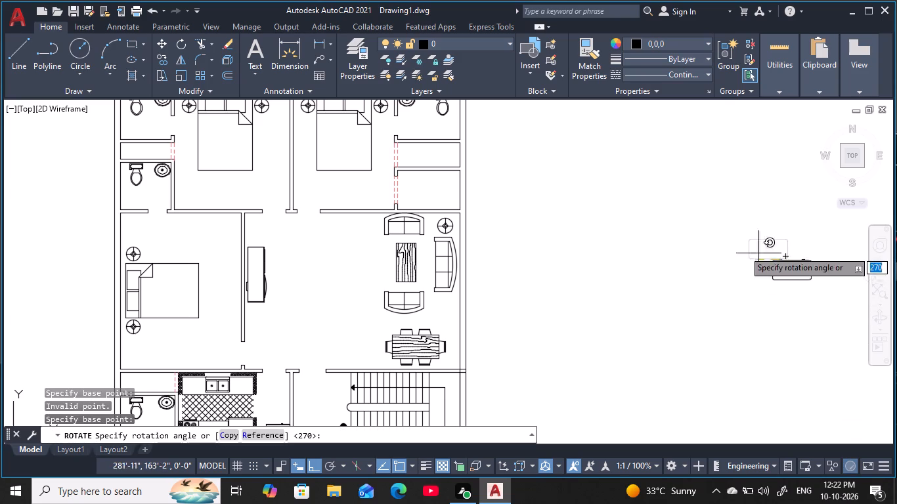
left_click(835, 378)
key("Escape")
key("Escape")
key("Escape")
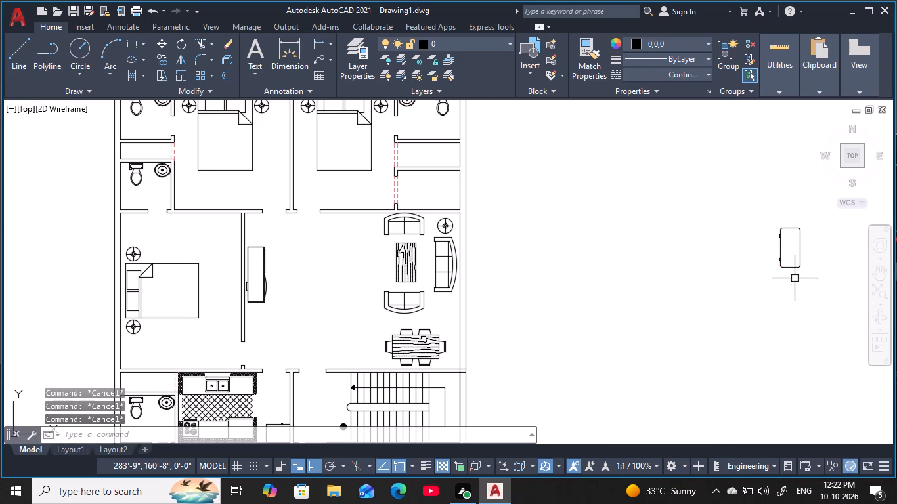
key("Escape")
key("Escape")
Move the desk with ortho off so its long side's midpoint meets the outer wall's midpoint in the small room above the living area.
left_click(795, 274)
left_click(754, 222)
type("m")
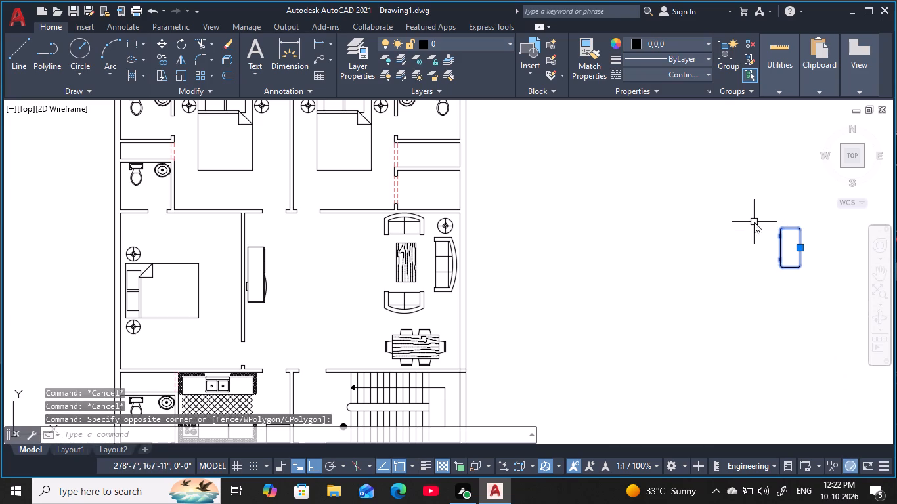
key("space")
left_click(804, 245)
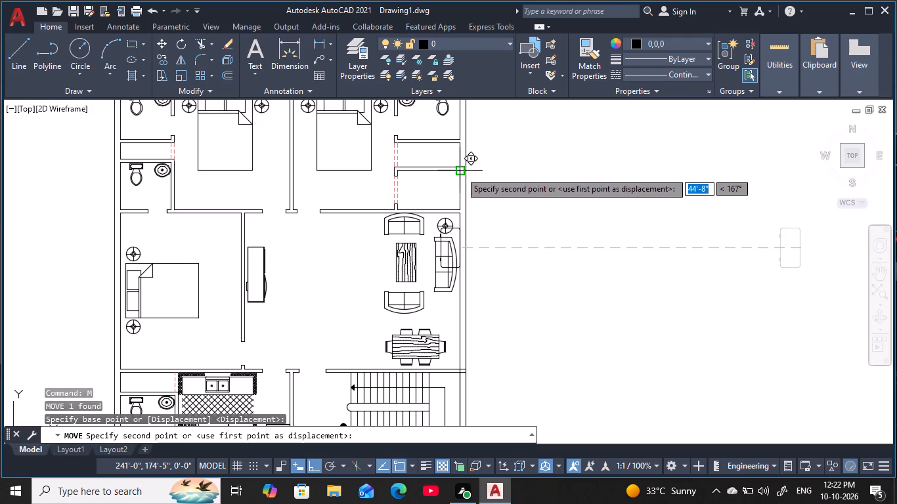
key("F8")
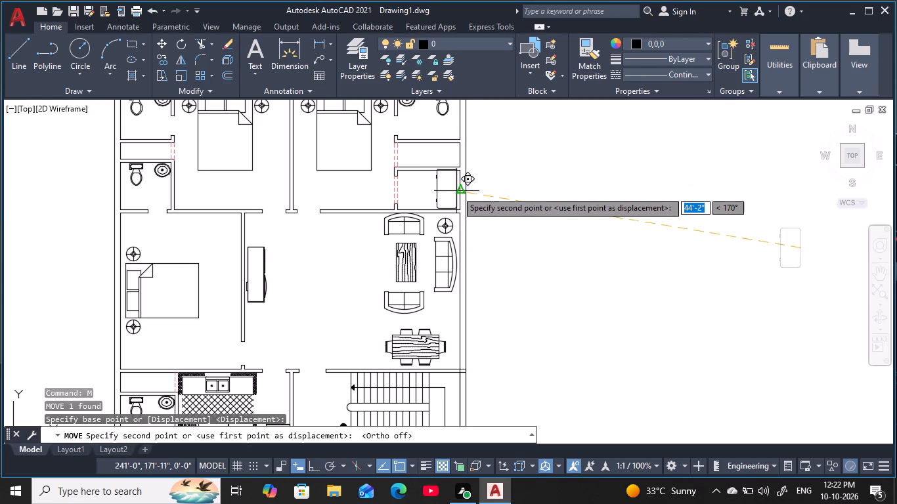
scroll(456, 191, "up", 2)
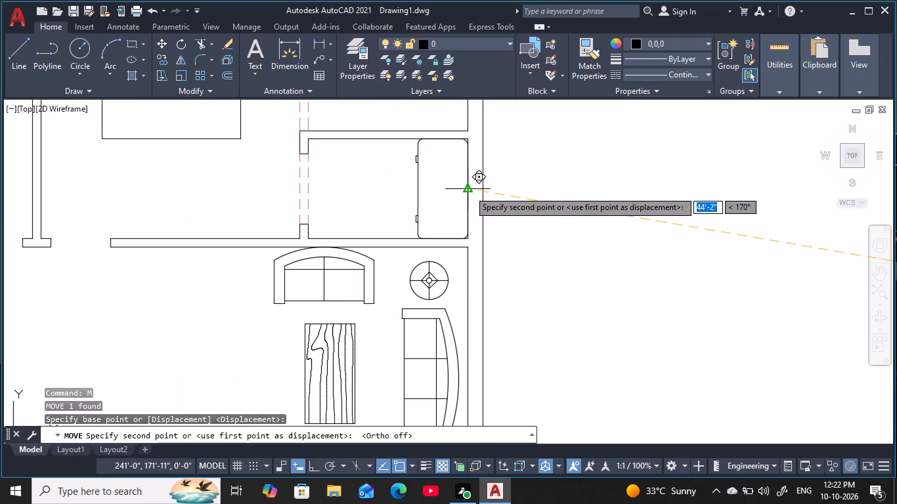
left_click(469, 190)
scroll(547, 189, "down", 2)
middle_click_drag(551, 188, 589, 161)
key("Escape")
key("Escape")
Review the whole plan with the placed desk and the spare blocks beside it.
scroll(525, 160, "down", 1)
middle_click_drag(524, 160, 521, 160)
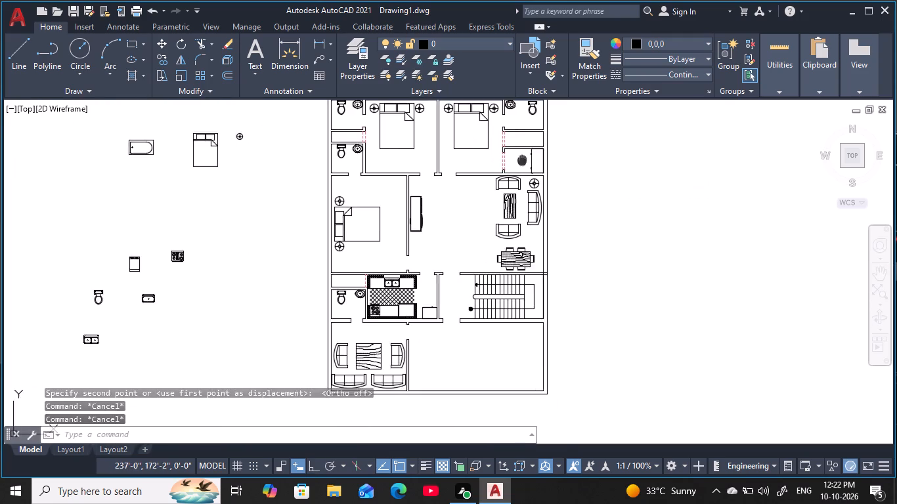
middle_click_drag(521, 160, 492, 169)
key("Escape")
key("Escape")
scroll(492, 169, "up", 1)
middle_click(492, 169)
key("Escape")
scroll(492, 169, "down", 1)
key("Escape")
key("Escape")
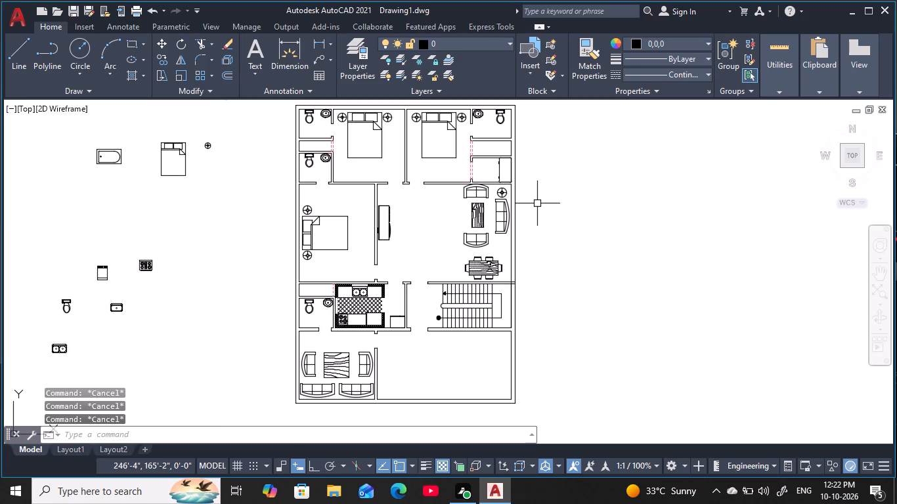
middle_click_drag(536, 214, 540, 186)
key("Escape")
key("Escape")
key("Escape")
key("Escape")
key("Escape")
middle_click_drag(410, 220, 403, 224)
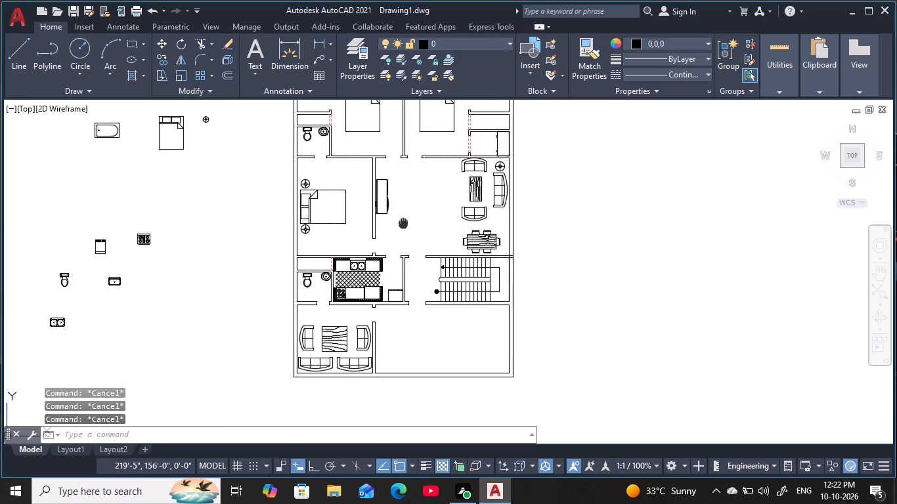
middle_click_drag(403, 224, 399, 273)
middle_click_drag(404, 264, 421, 246)
key("Escape")
key("Escape")
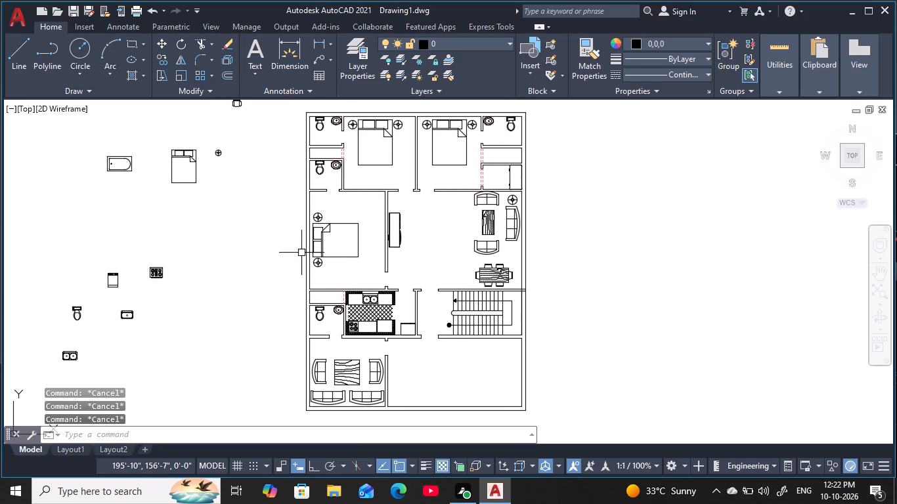
key("Escape")
key("Escape")
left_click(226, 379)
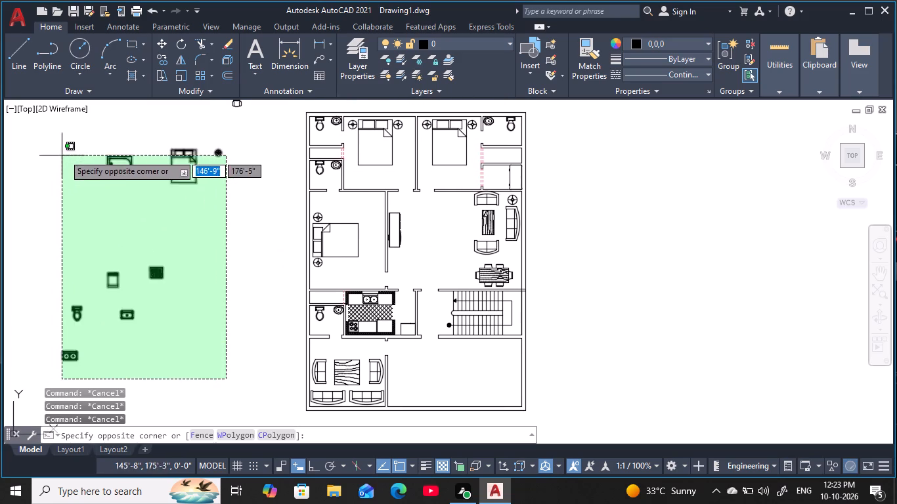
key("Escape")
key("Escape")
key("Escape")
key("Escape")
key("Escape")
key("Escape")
Rotate the spare single-bowl sink block west of the plan by 180° with ortho on.
middle_click_drag(185, 328, 196, 306)
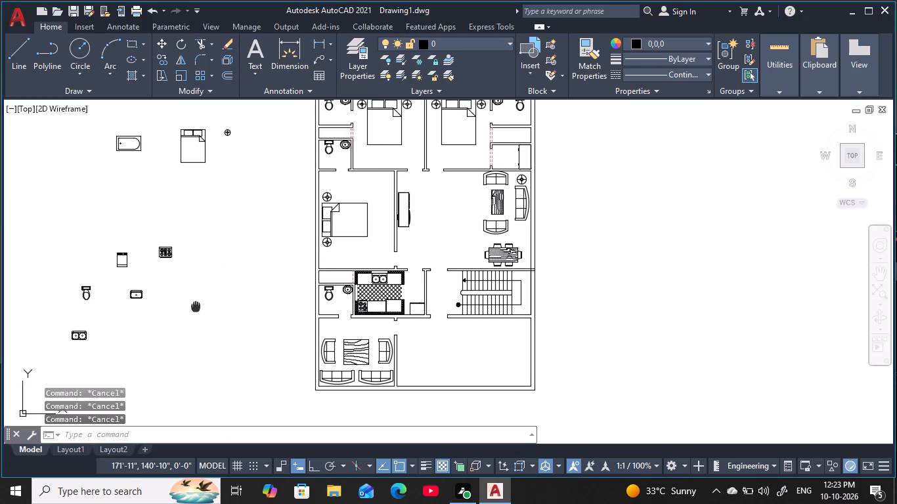
middle_click_drag(196, 306, 196, 306)
left_click(139, 291)
key("r")
type("o")
key("space")
key("space")
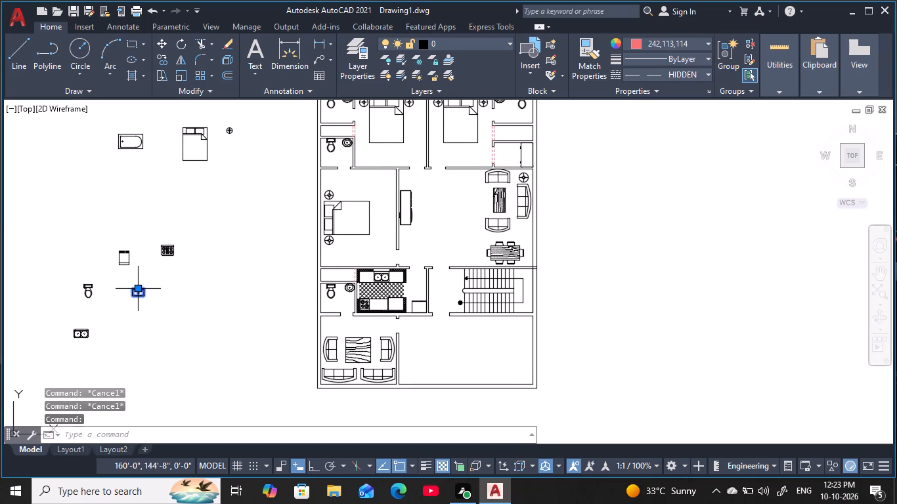
left_click(142, 288)
key("F8")
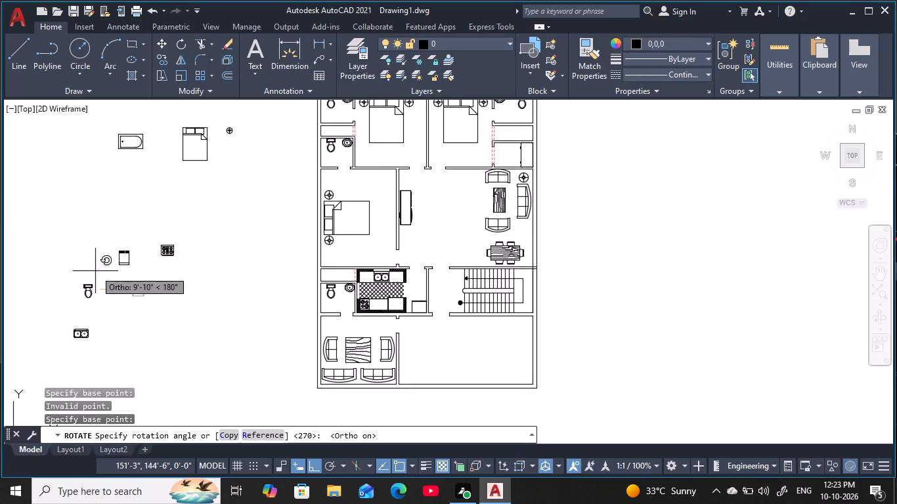
left_click(94, 272)
key("Escape")
key("Escape")
key("Escape")
key("Escape")
key("Escape")
Move the rotated sink with ortho off so its back edge meets the wall above the staircase, beside the dining table.
left_click(146, 289)
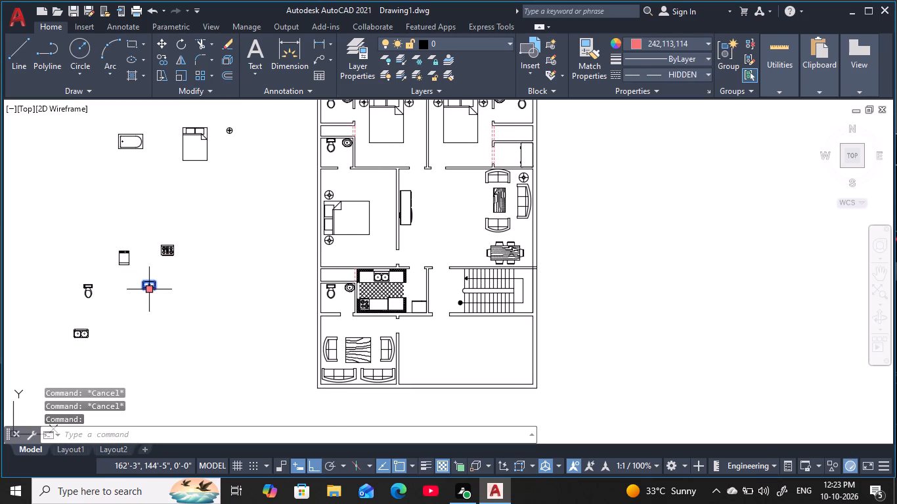
type("m")
key("space")
left_click(148, 292)
scroll(453, 264, "up", 2)
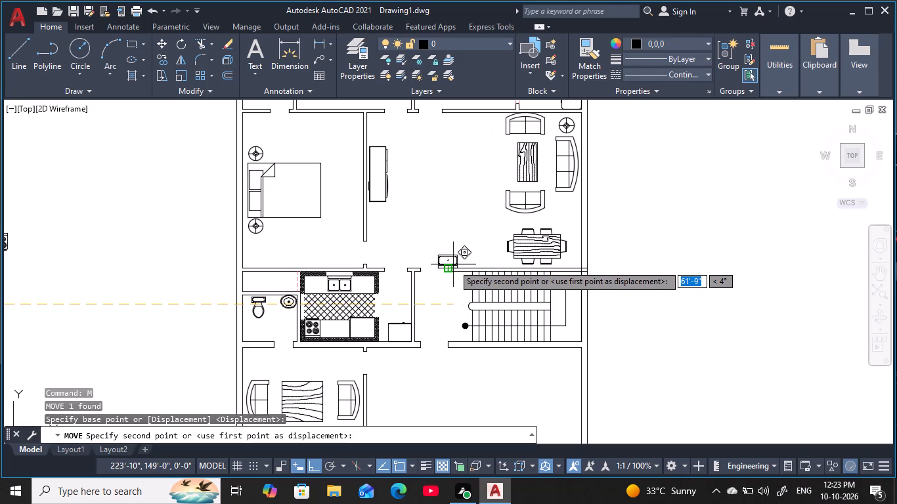
key("F8")
scroll(477, 261, "up", 2)
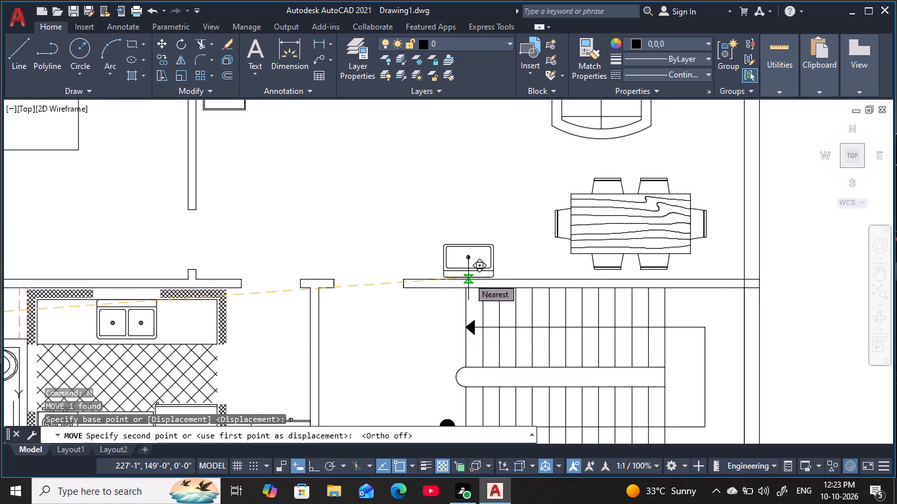
left_click(469, 278)
key("Escape")
scroll(402, 255, "down", 1)
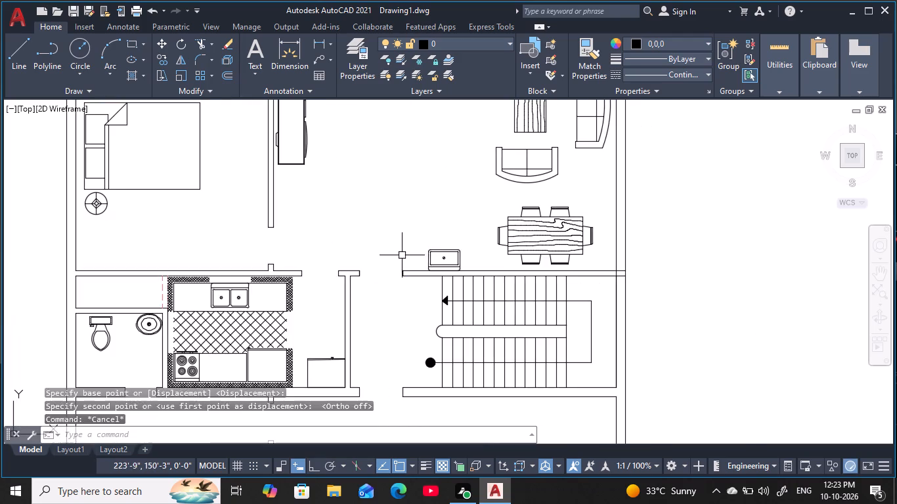
key("Escape")
key("Escape")
Erase the spare bathtub, refrigerator, stove, toilet and double-sink blocks west of the plan.
middle_click_drag(412, 229, 461, 190)
key("Escape")
scroll(463, 186, "down", 2)
key("Escape")
middle_click_drag(463, 186, 491, 183)
key("Escape")
key("Escape")
middle_click_drag(483, 190, 424, 203)
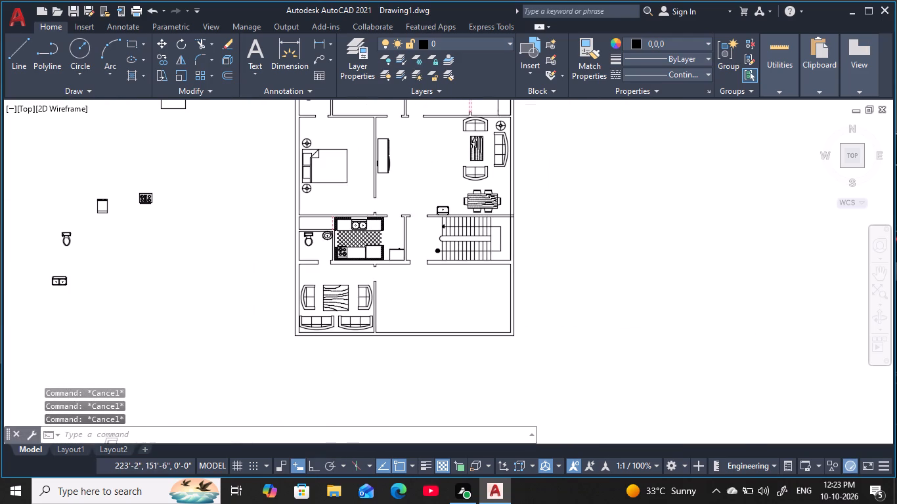
key("Escape")
key("Escape")
key("Escape")
middle_click_drag(101, 255, 242, 307)
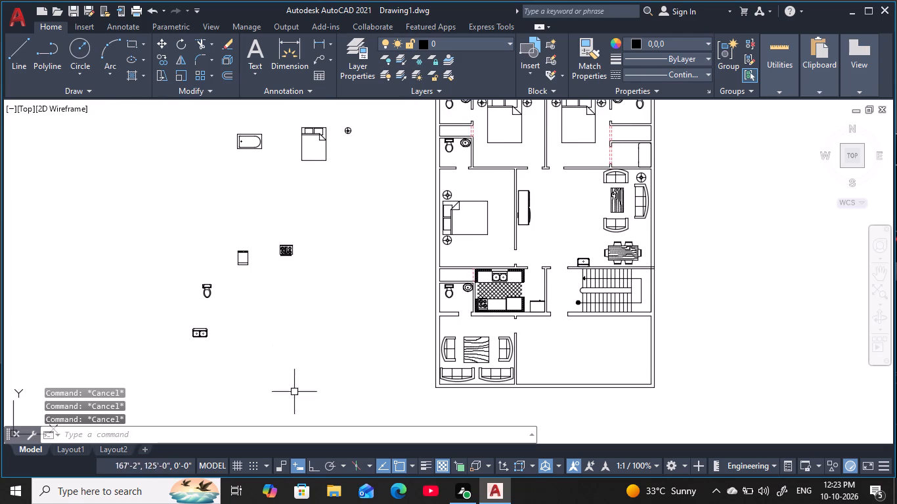
left_click_drag(296, 414, 297, 396)
left_click(152, 112)
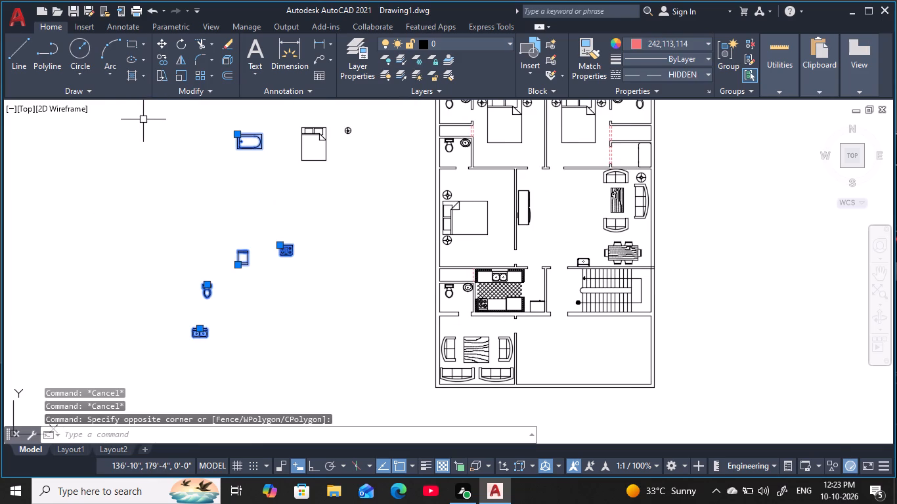
type("e")
key("space")
Erase the remaining spare blocks west of the plan: the bed, the round lamp and the small block above them.
middle_click_drag(306, 183, 288, 254)
left_click(380, 283)
left_click(255, 113)
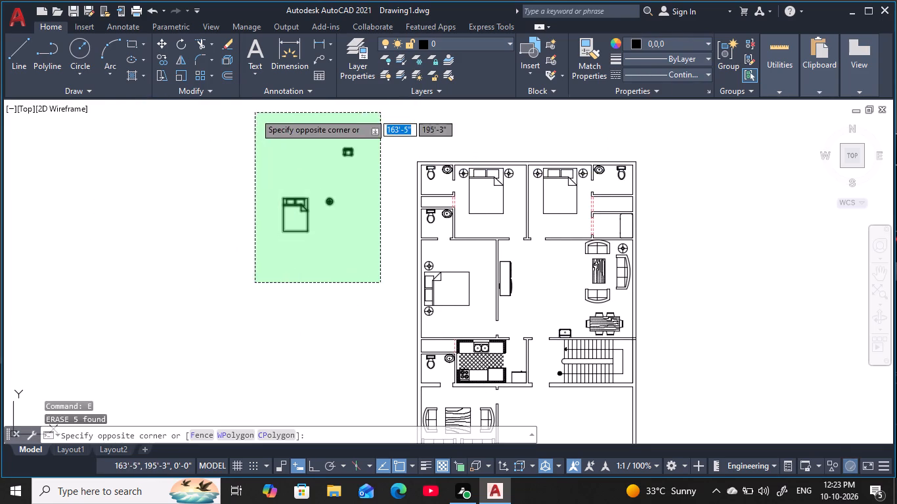
key("e")
key("space")
Bring up the tool palettes and show the architectural metric samples.
middle_click_drag(317, 262, 282, 135)
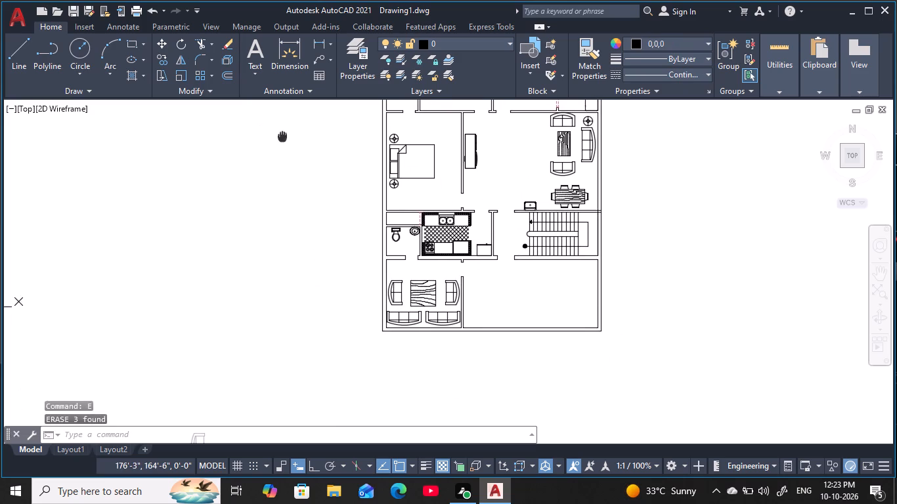
middle_click_drag(282, 135, 282, 136)
middle_click_drag(301, 220, 284, 217)
key("Escape")
key("Escape")
key("Escape")
key("Escape")
key("Escape")
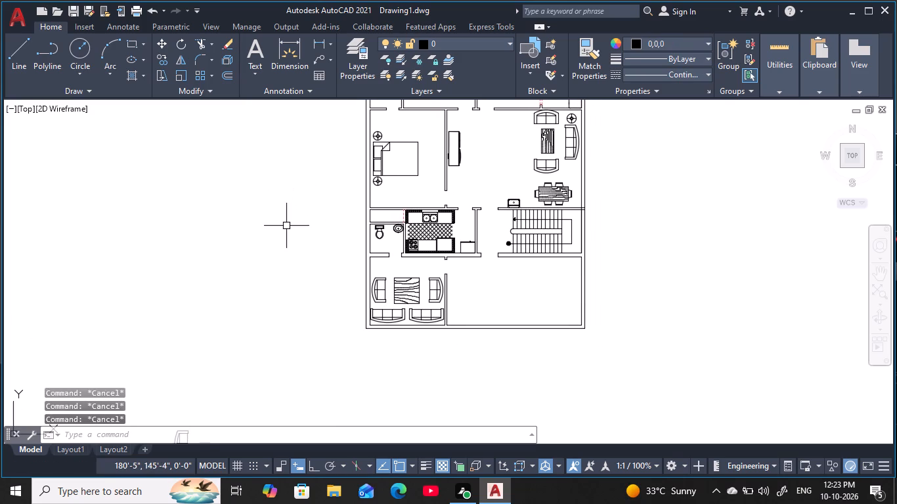
key("ctrl+3")
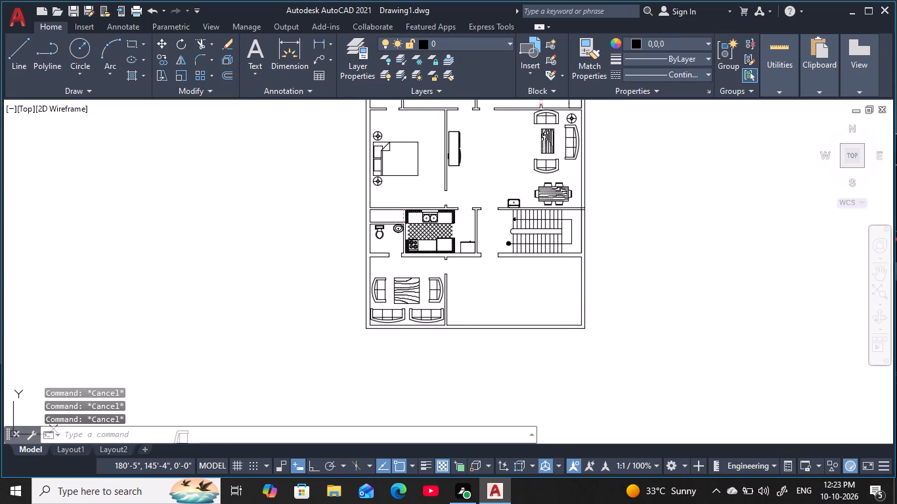
scroll(766, 378, "down", 3)
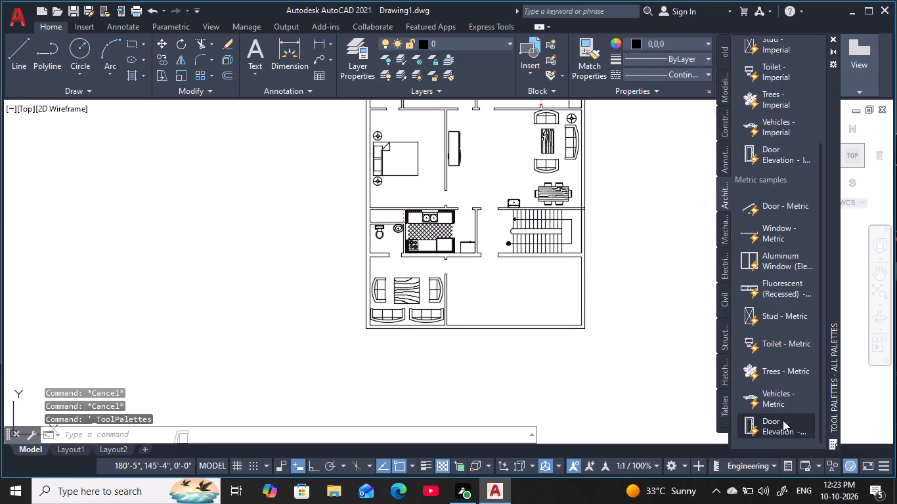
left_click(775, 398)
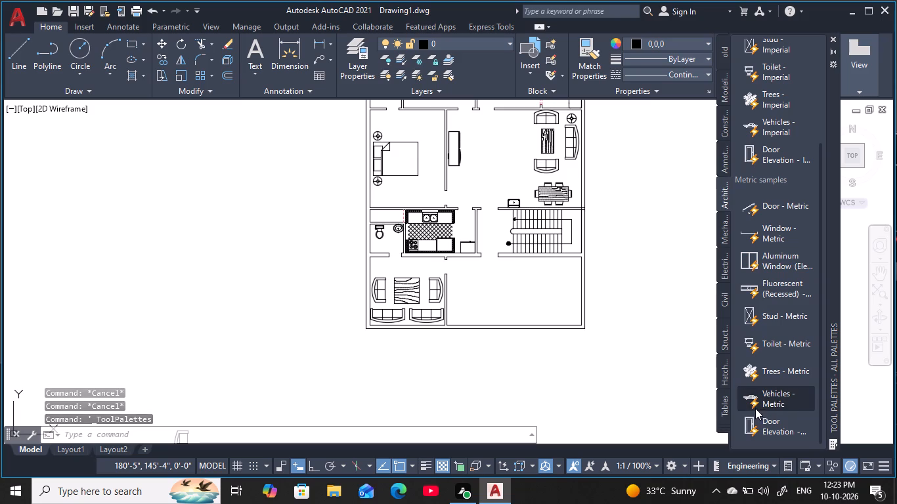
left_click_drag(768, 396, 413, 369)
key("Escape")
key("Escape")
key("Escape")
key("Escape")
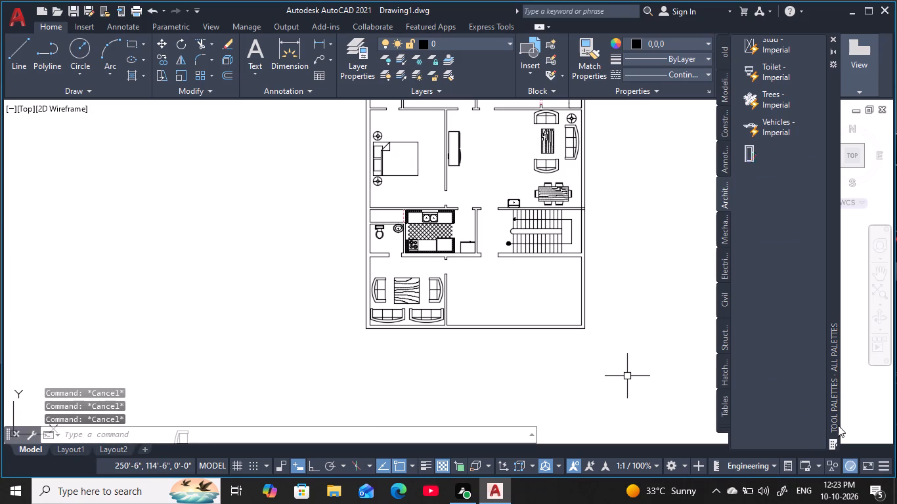
Insert the Vehicles - Metric block in the empty area west of the plan and dismiss the tool palettes.
left_click_drag(779, 402, 250, 272)
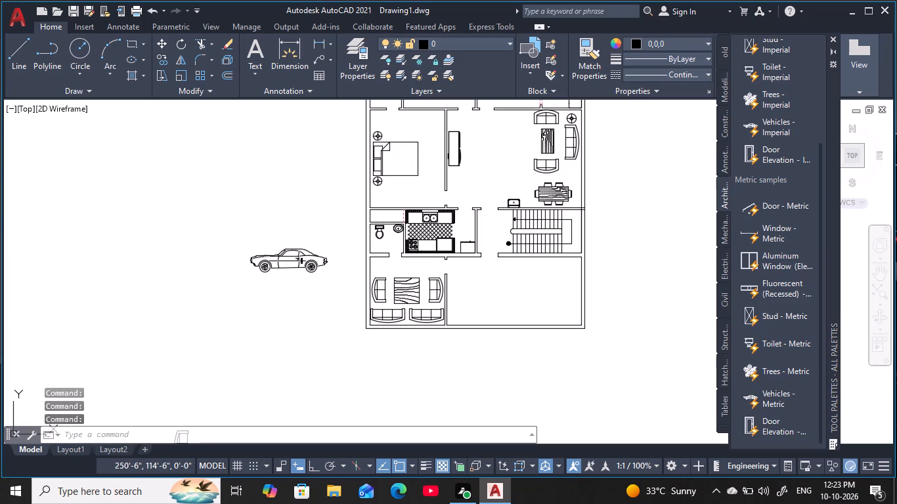
left_click(250, 272)
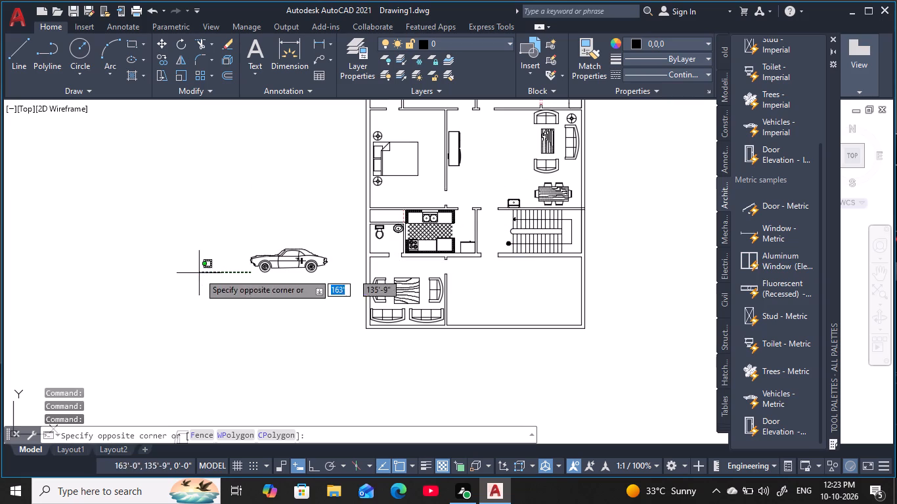
key("Escape")
key("Escape")
key("Escape")
key("Escape")
key("Escape")
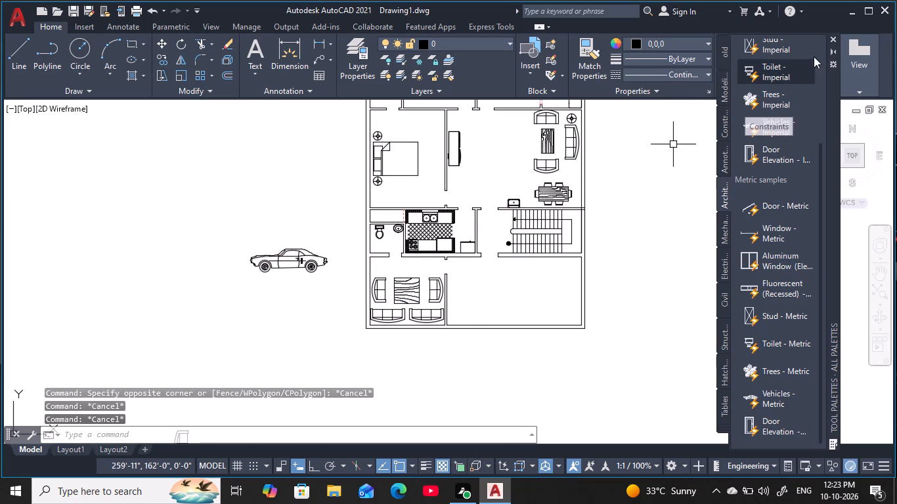
key("Escape")
left_click(835, 39)
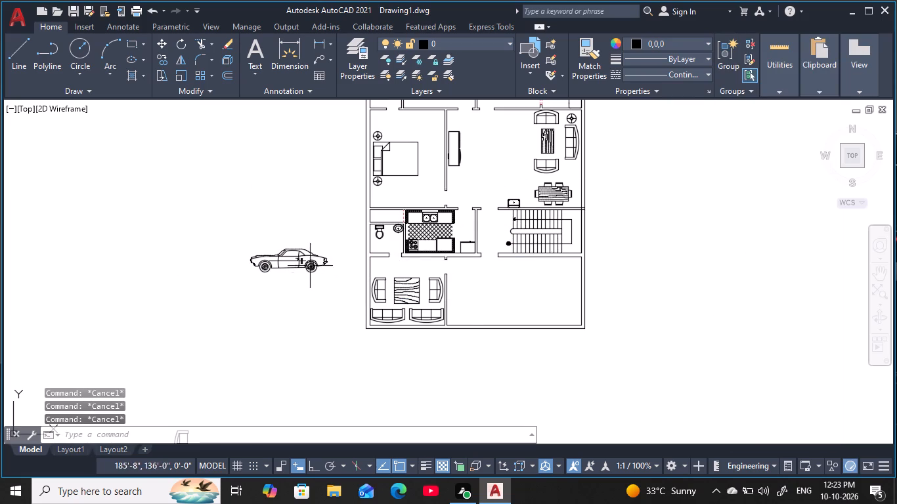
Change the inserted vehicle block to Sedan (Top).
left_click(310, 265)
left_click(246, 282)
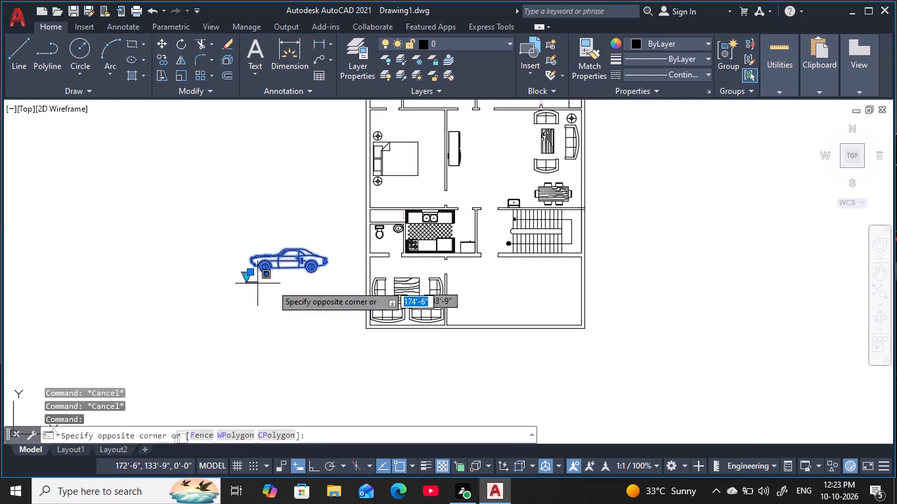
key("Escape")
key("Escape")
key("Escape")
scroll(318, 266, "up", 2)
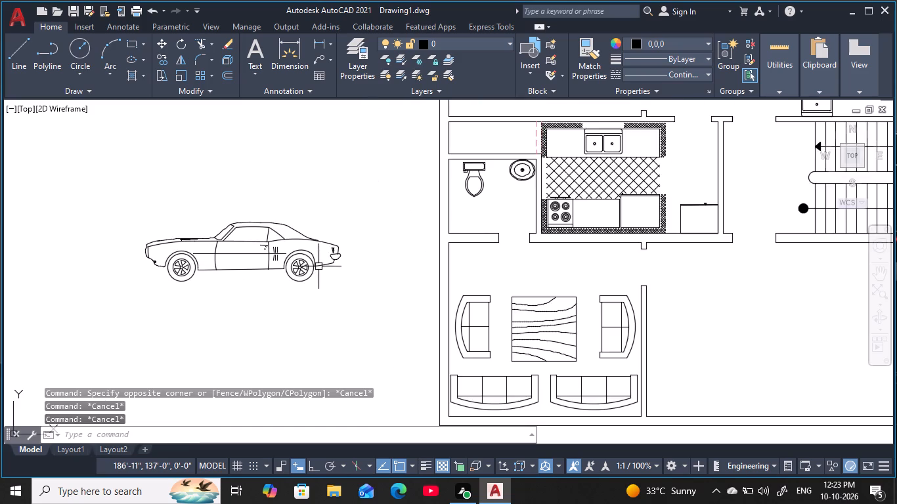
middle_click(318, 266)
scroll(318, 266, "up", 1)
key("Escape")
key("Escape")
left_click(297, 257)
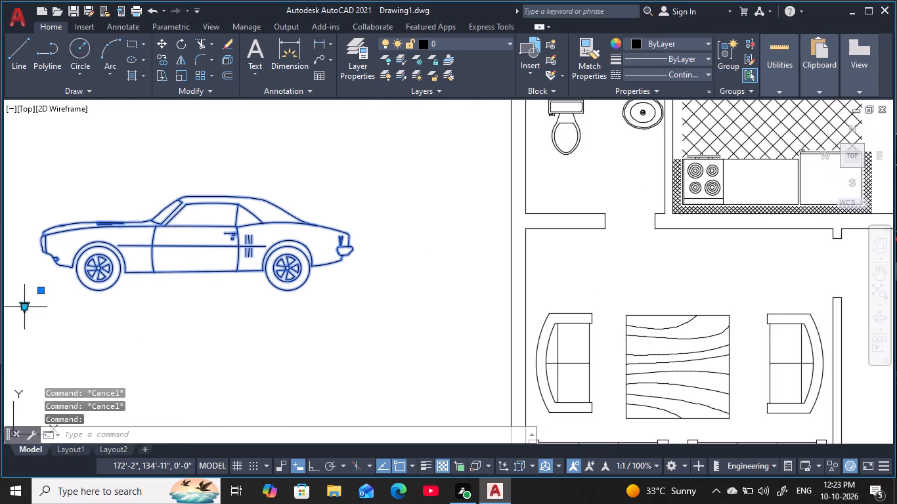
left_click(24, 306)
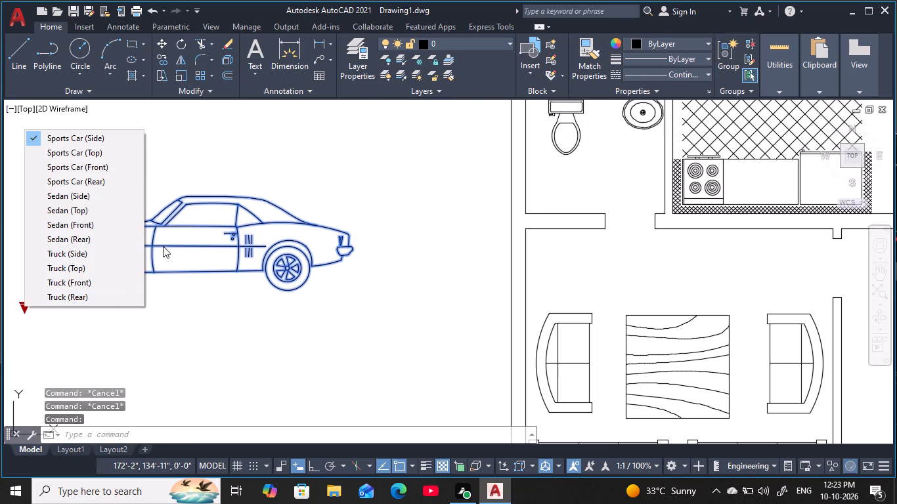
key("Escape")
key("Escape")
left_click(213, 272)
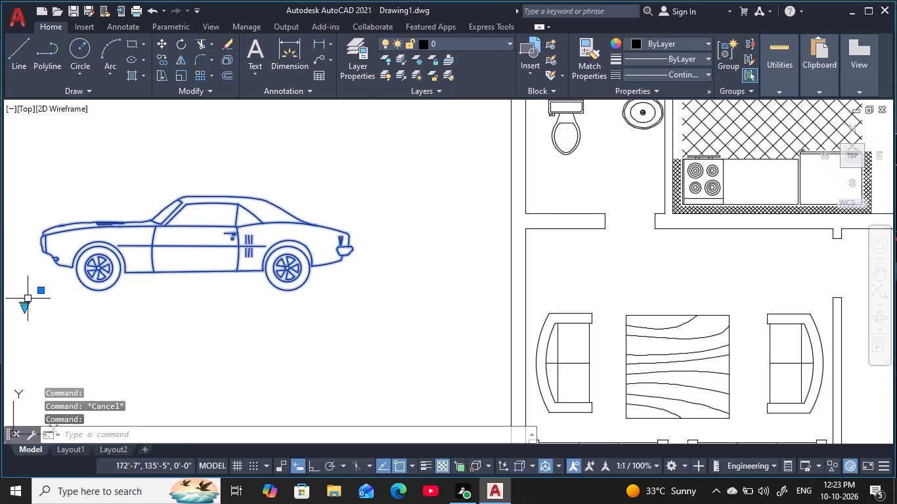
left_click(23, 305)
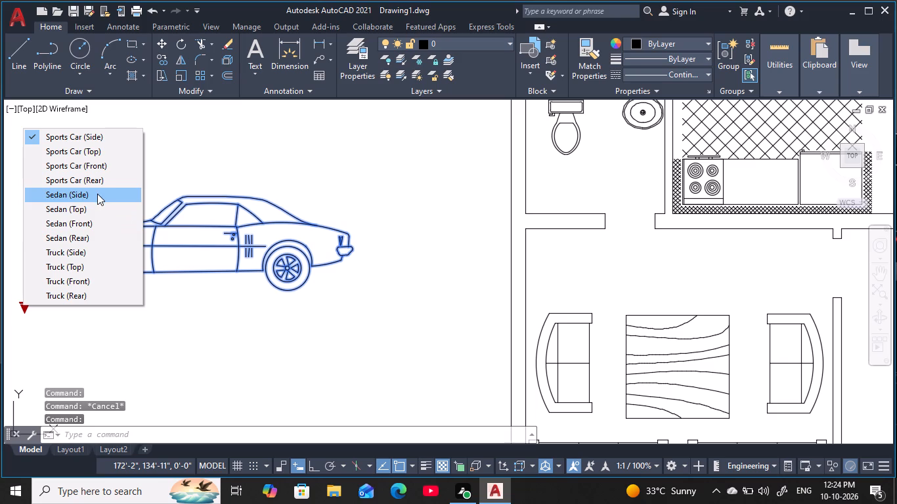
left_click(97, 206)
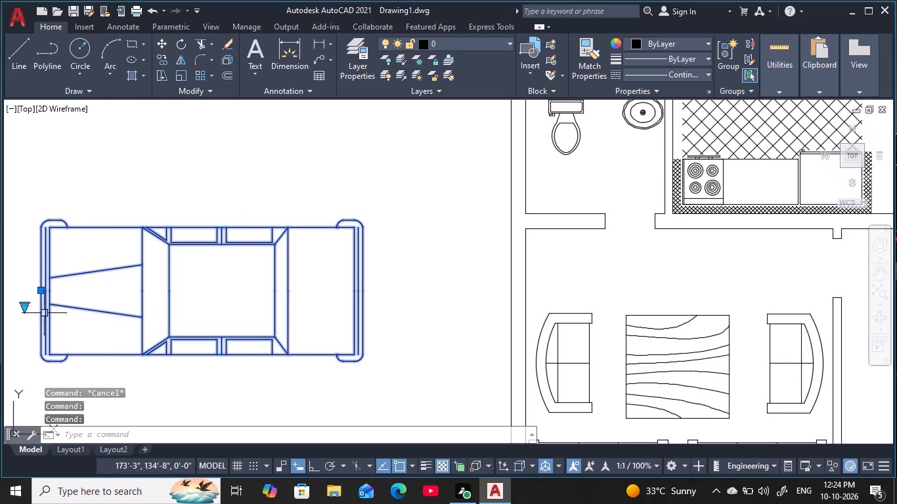
Change the inserted vehicle block to Sports Car (Top).
left_click(24, 308)
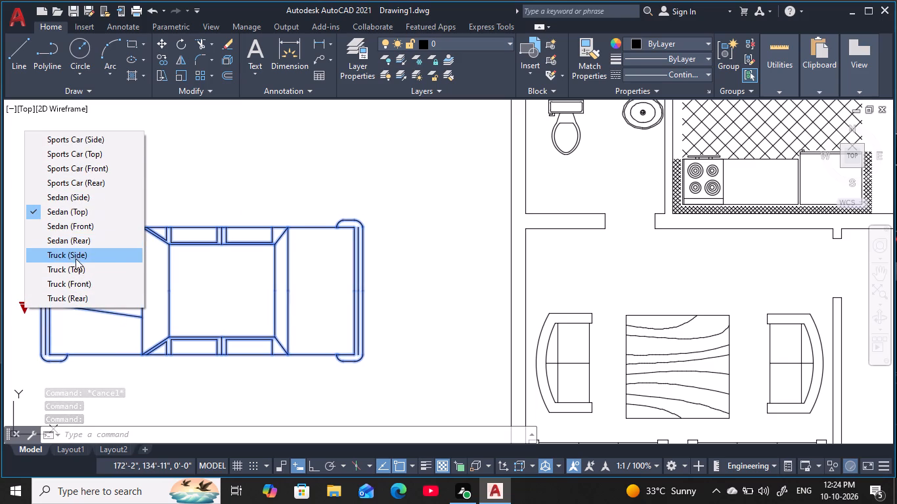
left_click(103, 156)
scroll(158, 337, "down", 1)
middle_click_drag(159, 329, 167, 271)
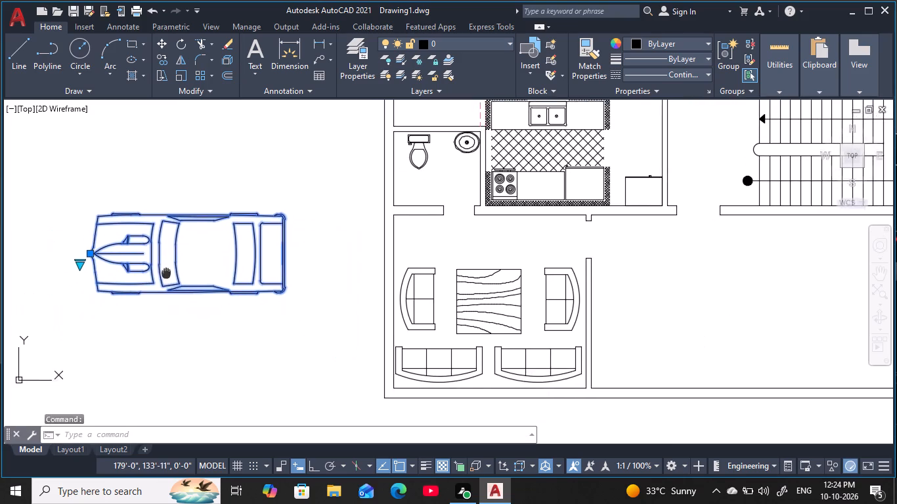
middle_click_drag(167, 271, 169, 268)
key("Escape")
key("Escape")
key("Escape")
key("Escape")
key("Escape")
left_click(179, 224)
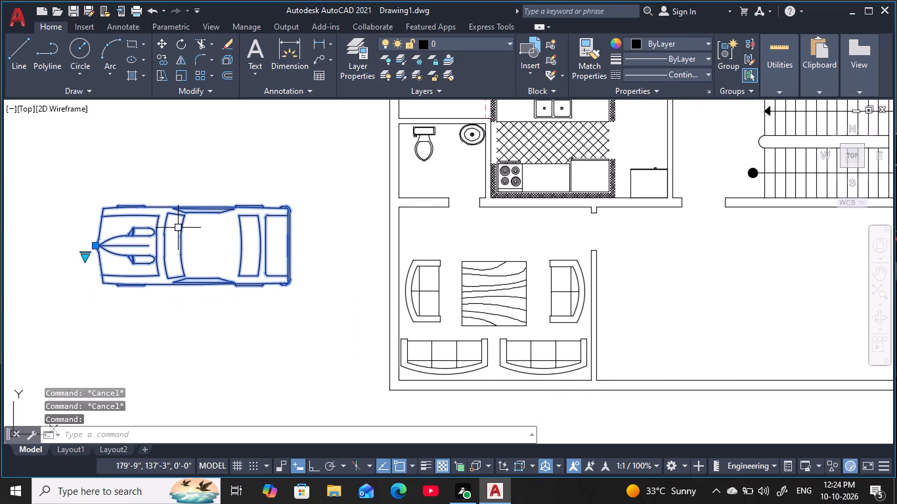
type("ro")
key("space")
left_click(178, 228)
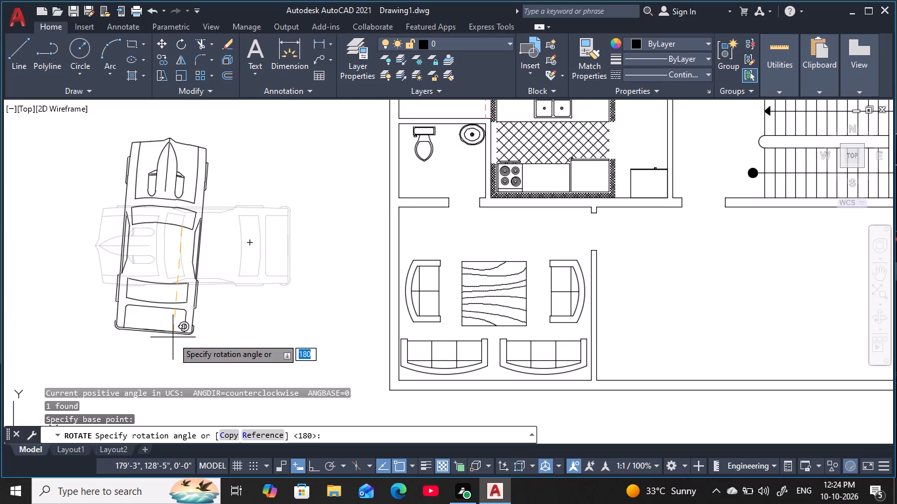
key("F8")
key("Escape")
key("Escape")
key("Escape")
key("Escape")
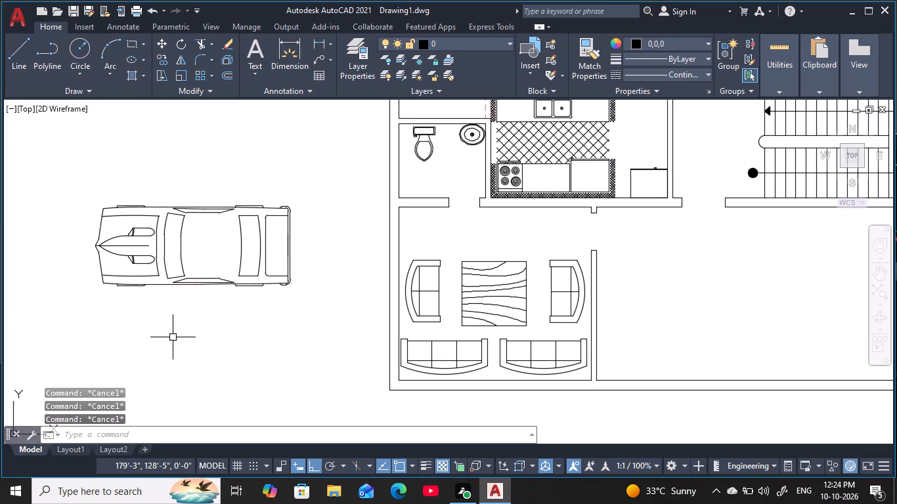
Rotate the sports car a quarter turn clockwise, with orthogonal tracking on, so its front points north.
key("space")
left_click(181, 264)
key("space")
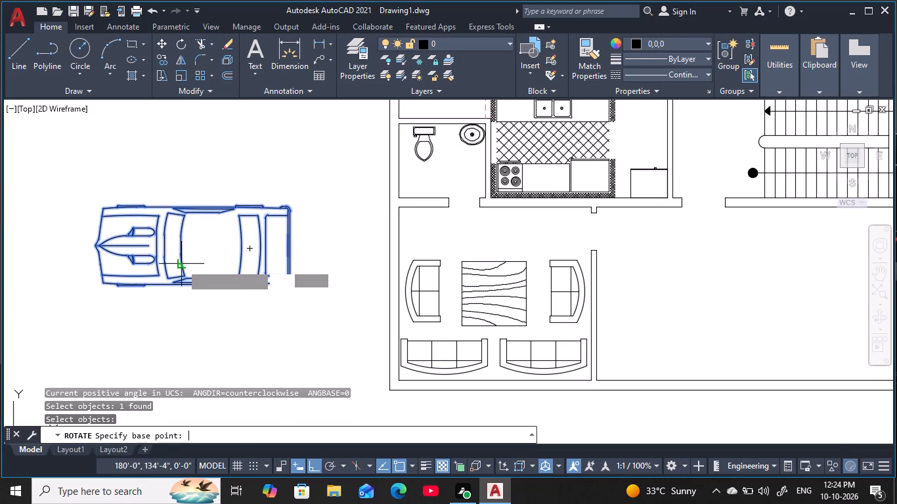
left_click(181, 261)
left_click(179, 326)
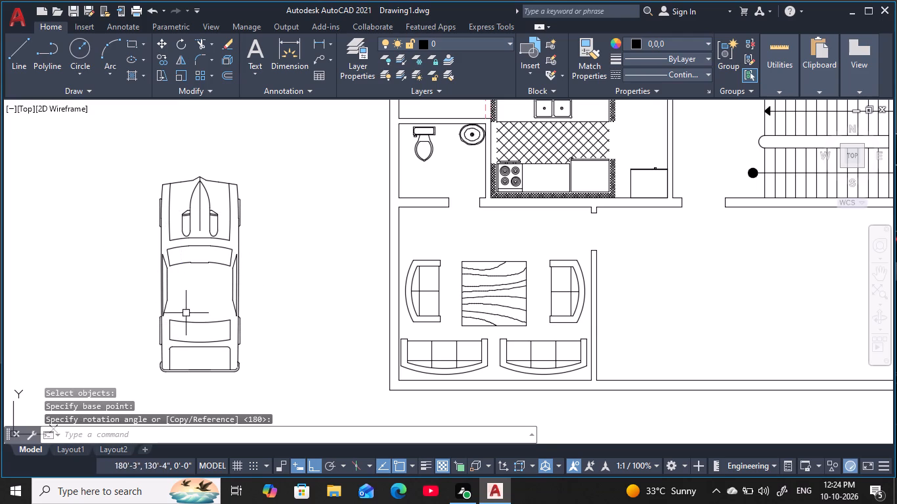
key("Escape")
key("Escape")
middle_click_drag(204, 299, 271, 282)
key("Escape")
key("Escape")
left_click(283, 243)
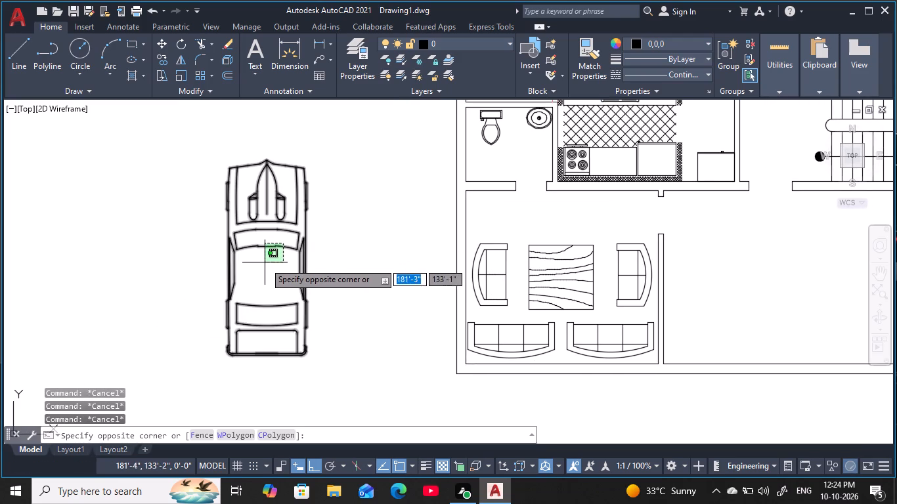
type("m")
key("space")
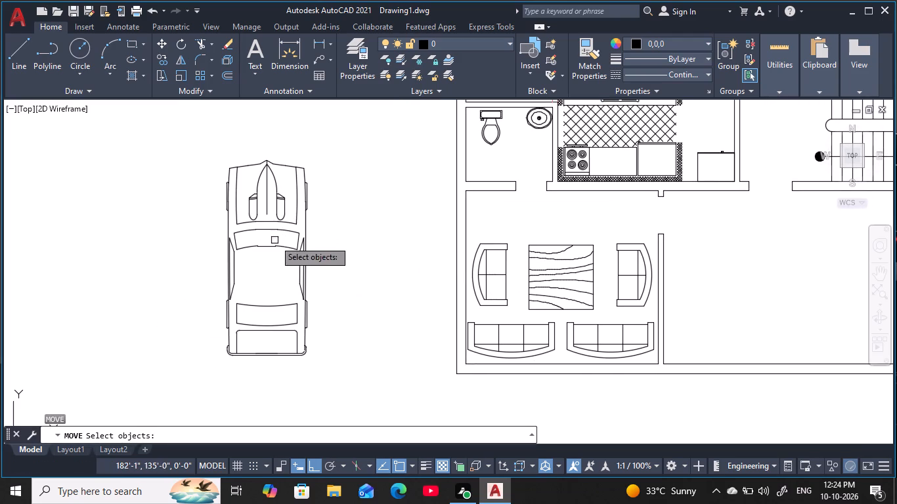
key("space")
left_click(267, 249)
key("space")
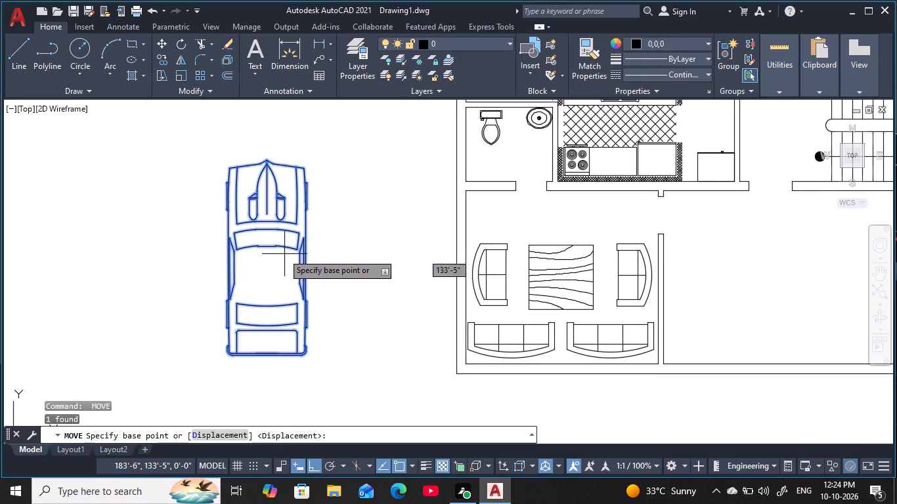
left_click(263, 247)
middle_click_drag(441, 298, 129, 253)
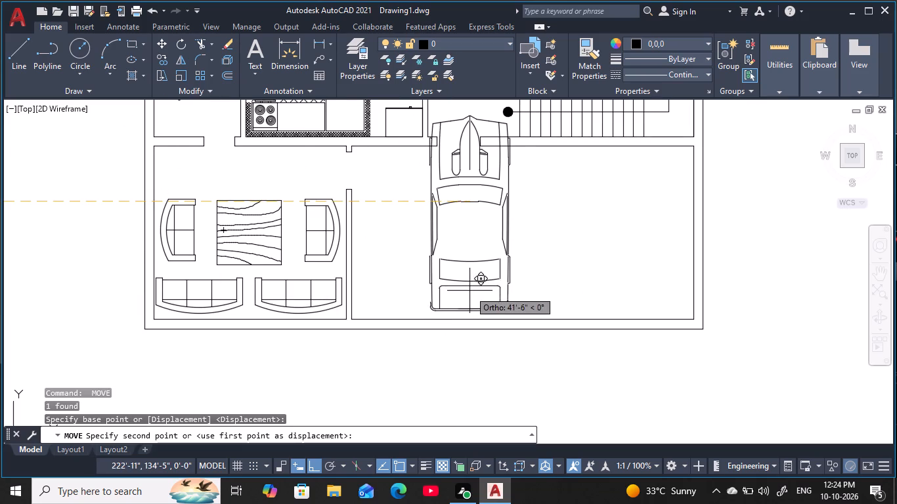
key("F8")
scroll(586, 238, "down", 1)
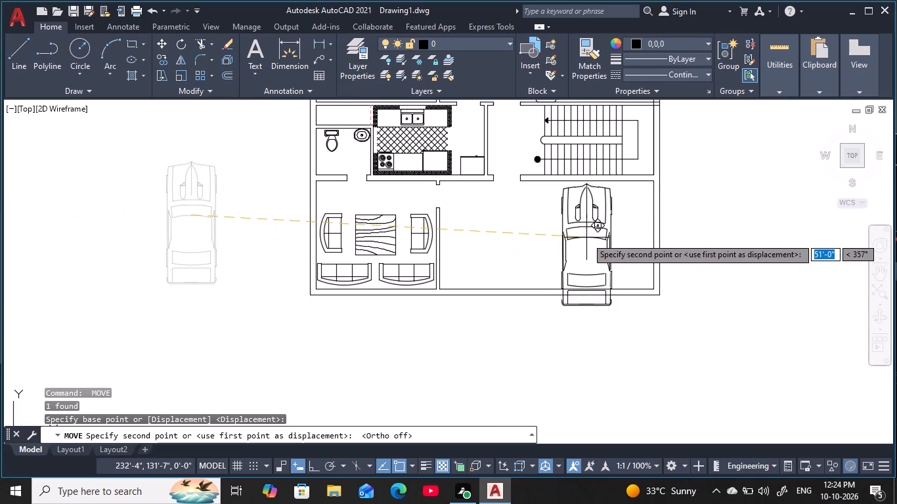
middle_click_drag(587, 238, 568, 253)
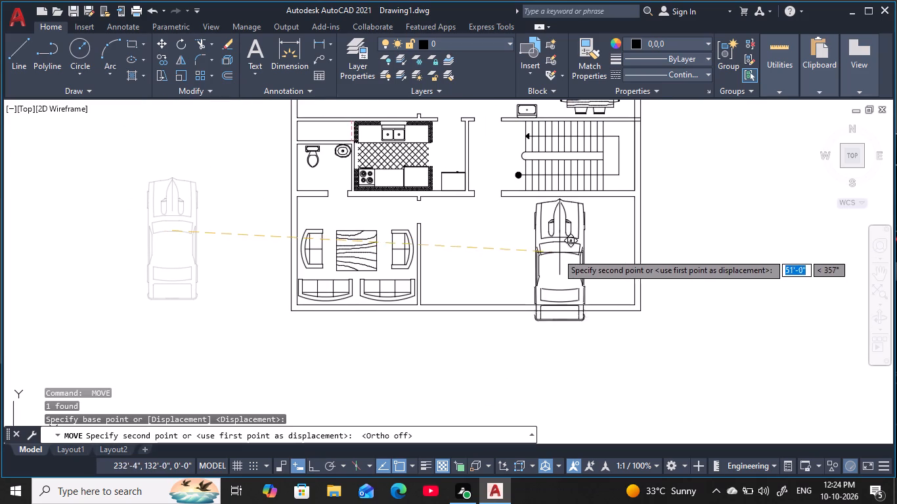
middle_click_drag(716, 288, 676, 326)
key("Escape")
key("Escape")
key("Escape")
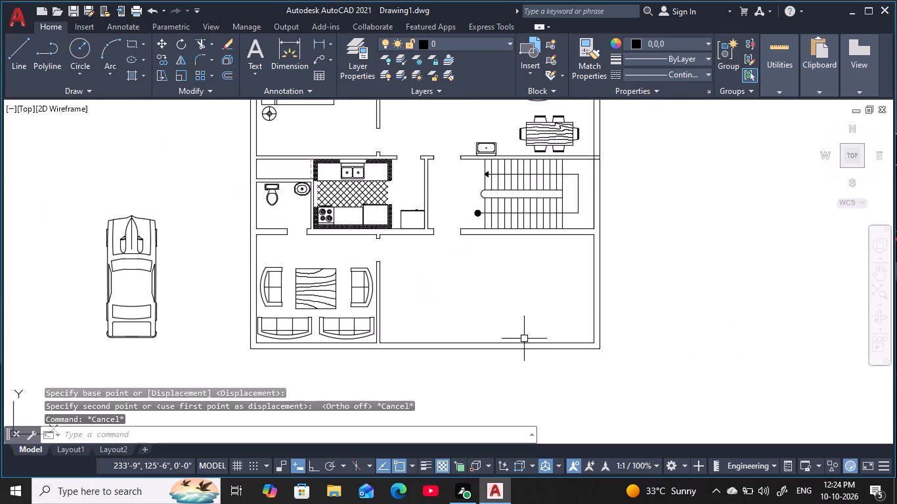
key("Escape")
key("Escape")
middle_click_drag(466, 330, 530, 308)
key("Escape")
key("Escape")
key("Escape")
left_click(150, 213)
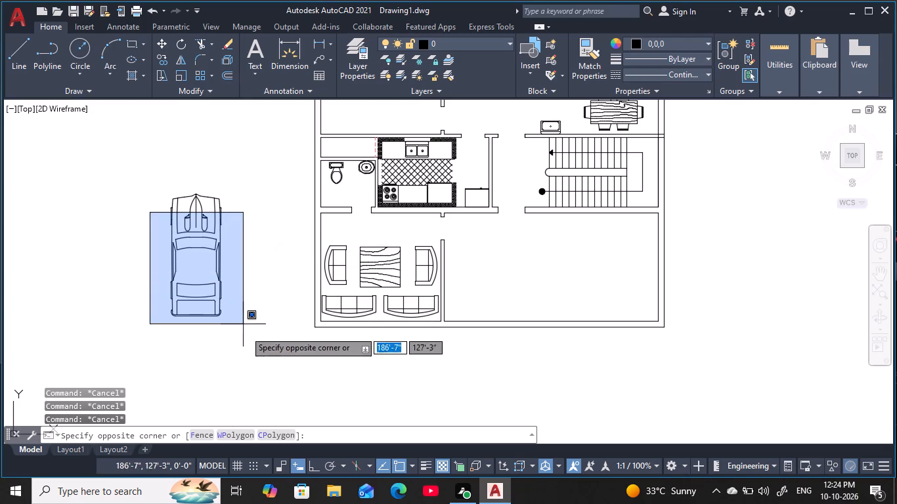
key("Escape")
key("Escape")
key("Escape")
Scale the sports car down freehand to about three quarters of its size, using its southeast rear corner as base point.
left_click_drag(137, 159, 154, 222)
left_click(276, 365)
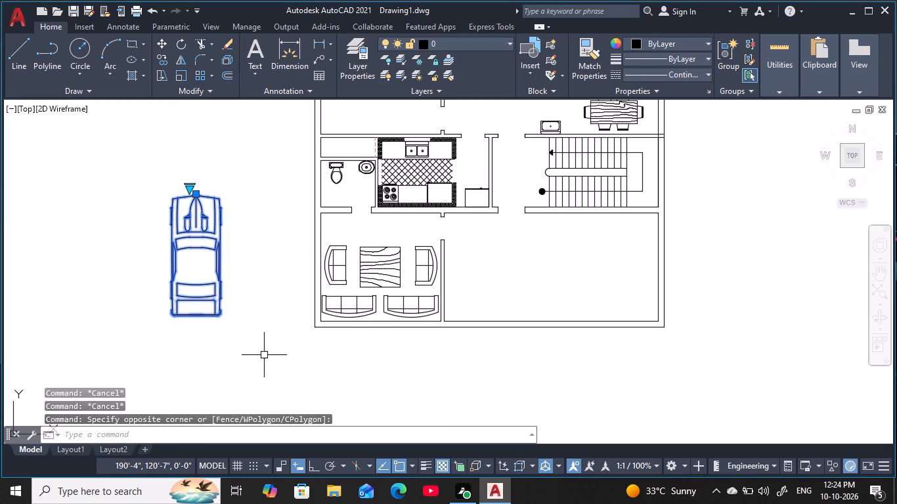
type("sc")
key("space")
left_click(220, 305)
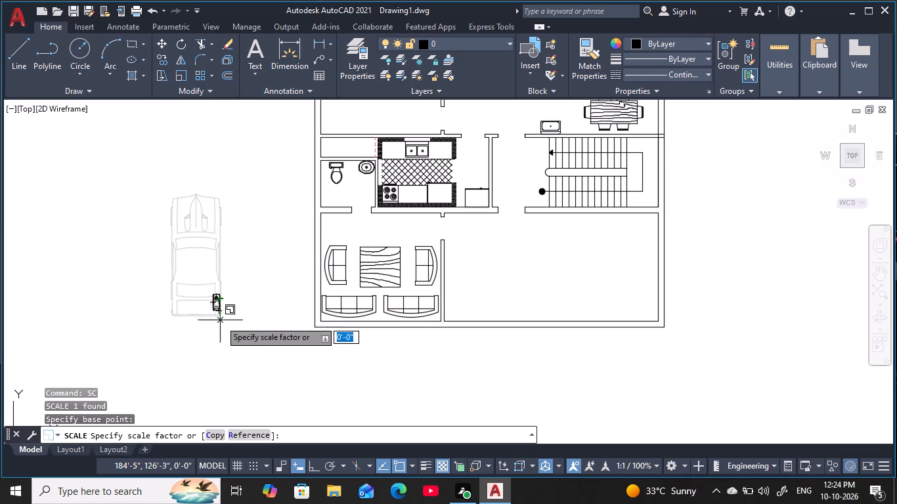
left_click(248, 360)
key("Escape")
key("Escape")
key("Escape")
key("Escape")
Move the sports car about 52'-2" east into the empty southeast room below the stairs, near its east wall.
left_click(215, 263)
key("m")
key("space")
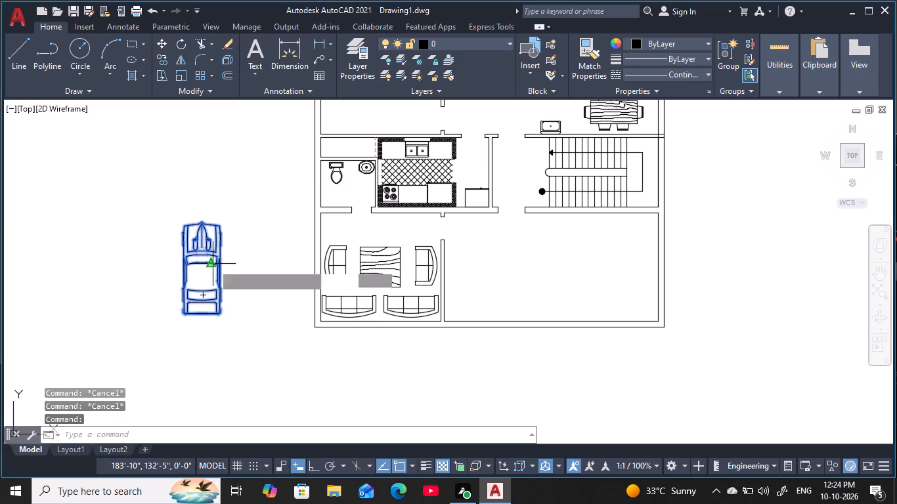
left_click(211, 259)
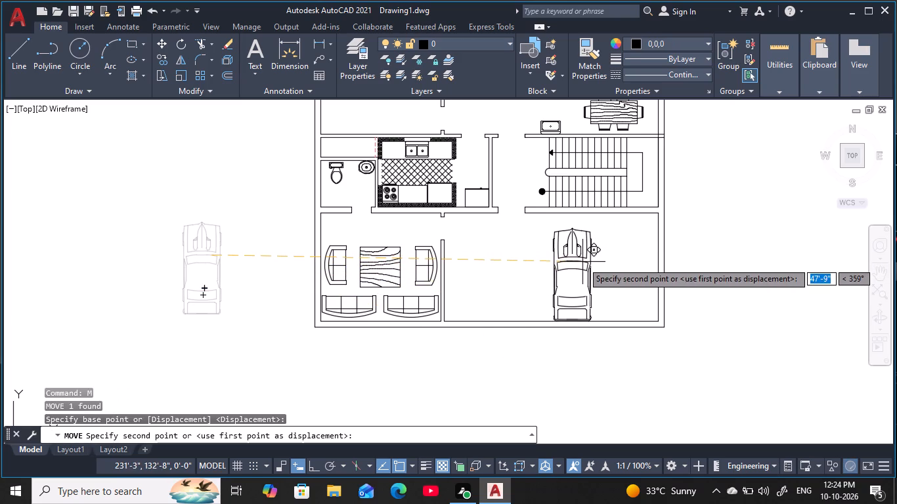
left_click(617, 254)
key("Escape")
key("Escape")
key("Escape")
key("Escape")
key("Escape")
key("Escape")
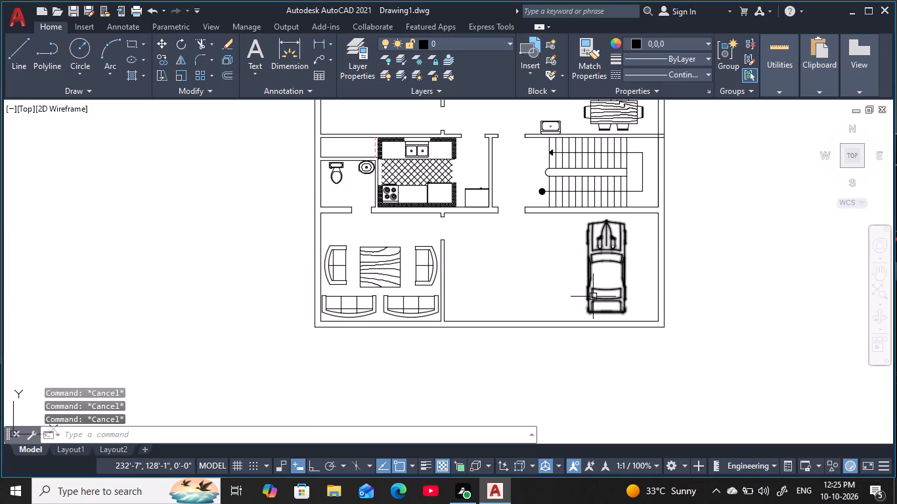
key("Escape")
key("Escape")
key("Escape")
middle_click_drag(534, 303, 516, 295)
key("Escape")
key("Escape")
key("Escape")
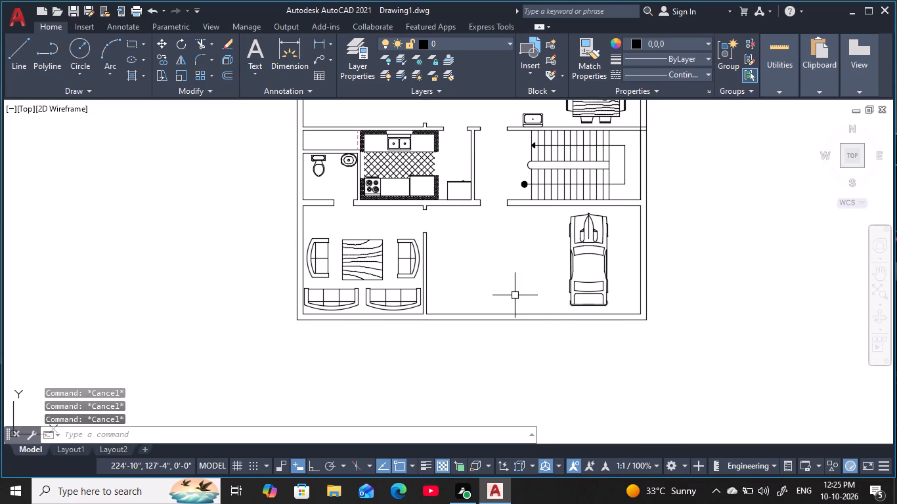
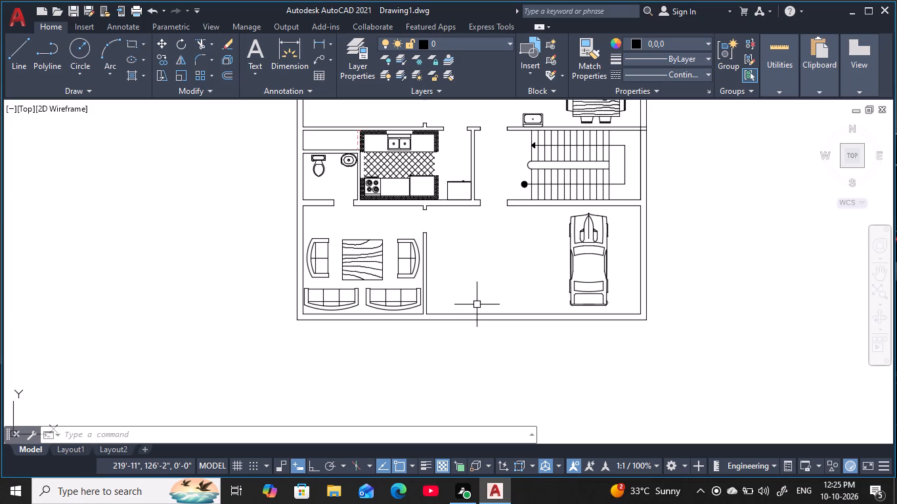
Offset the inner line of the southeast room's east wall 10' to the west, beside the sports car.
key("Escape")
key("Escape")
scroll(496, 272, "up", 1)
key("Escape")
middle_click_drag(495, 272, 383, 273)
key("Escape")
key("Escape")
key("Escape")
key("Escape")
key("Escape")
key("Escape")
key("Escape")
key("Escape")
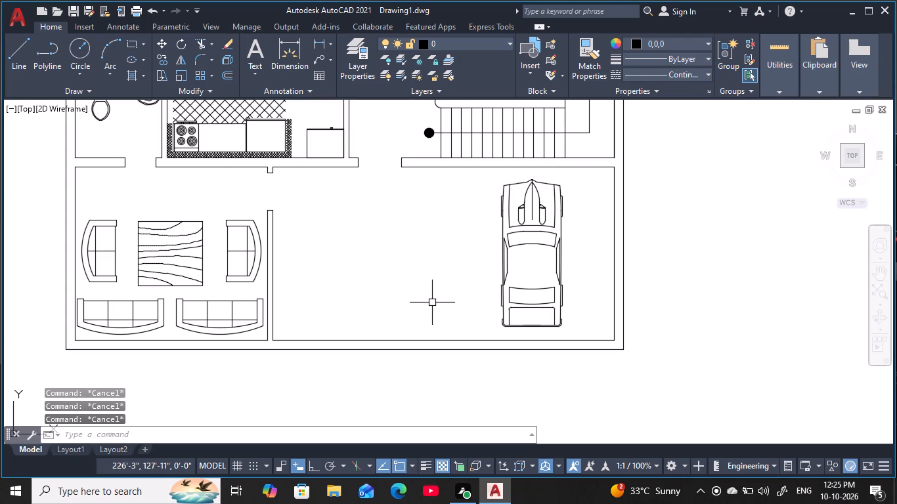
type("o")
key("space")
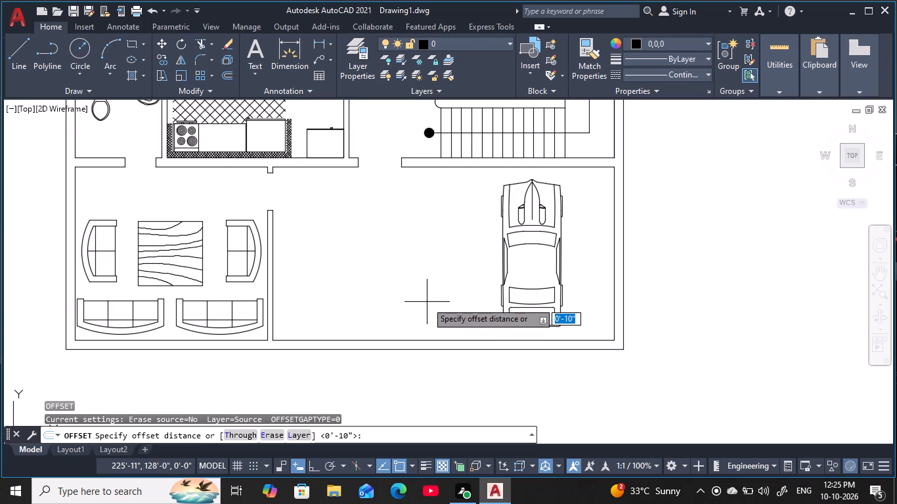
type("10'")
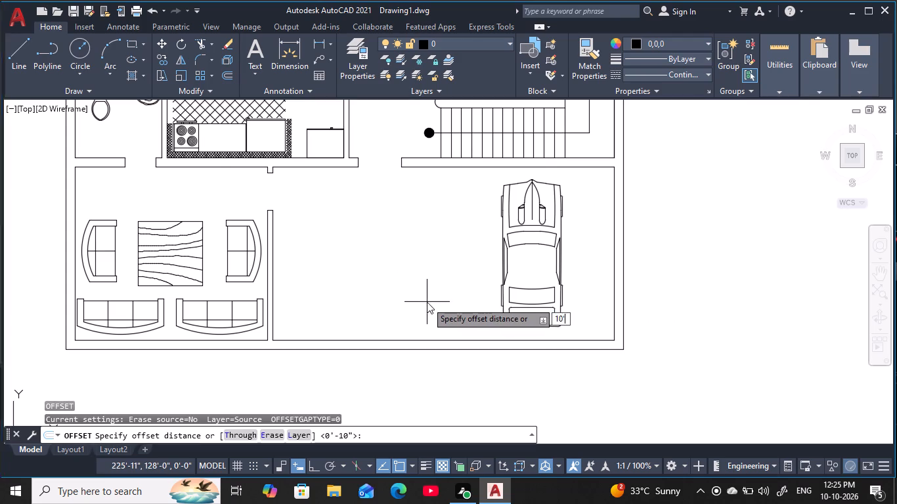
key("space")
left_click(615, 322)
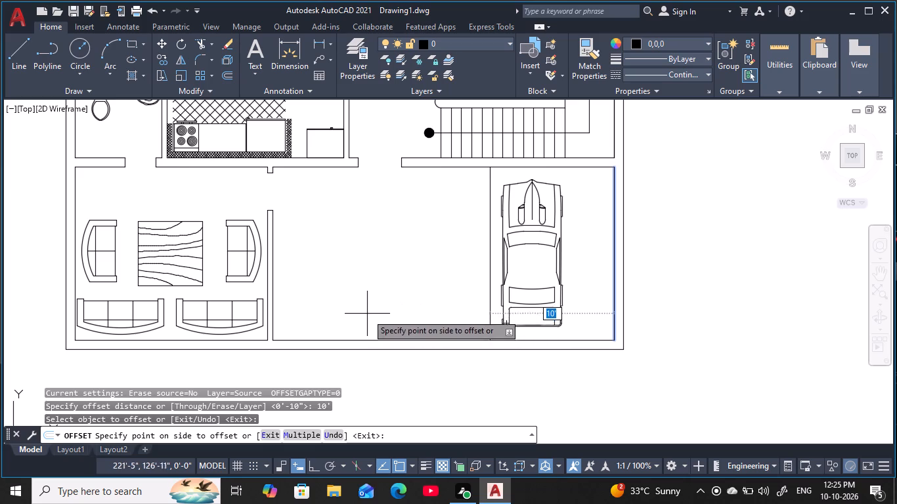
left_click(358, 310)
key("Escape")
key("Escape")
key("Escape")
key("Escape")
key("Escape")
key("Escape")
key("Escape")
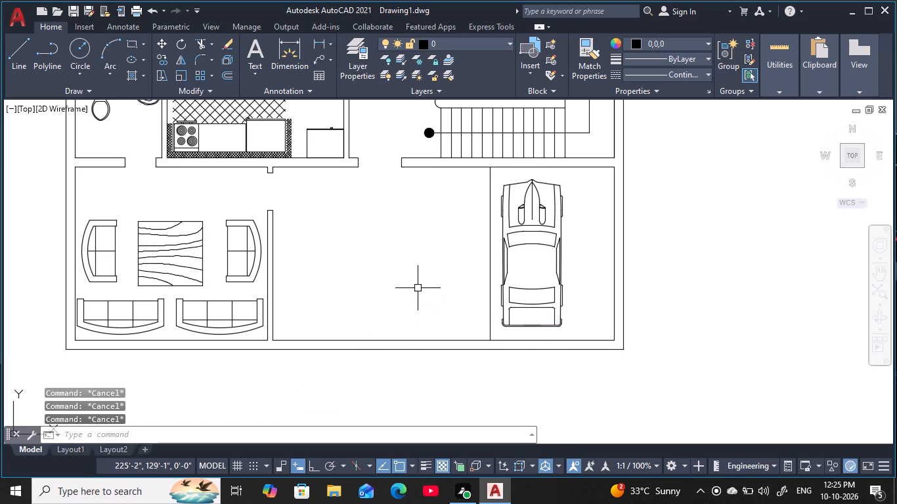
key("Escape")
key("Escape")
key("Escape")
key("Escape")
key("Escape")
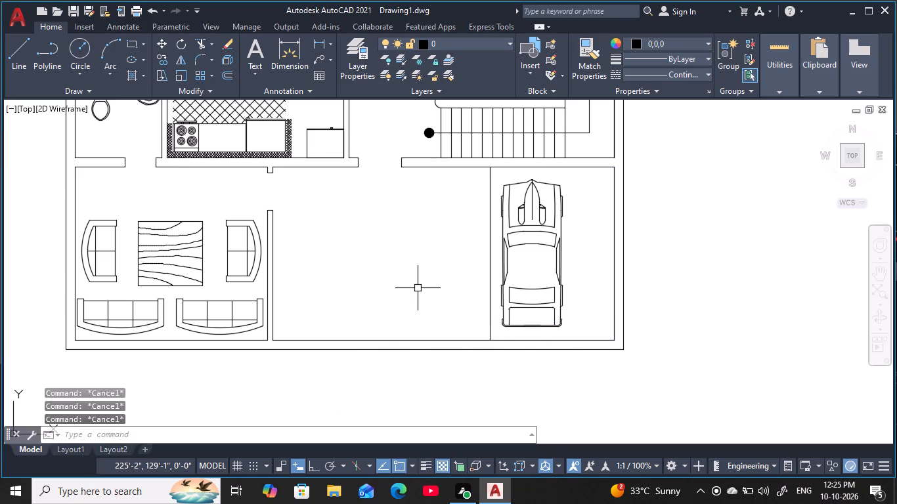
key("Escape")
key("Escape")
Extend the offset line west of the car down to the outer line of the south wall.
type("ex")
key("space")
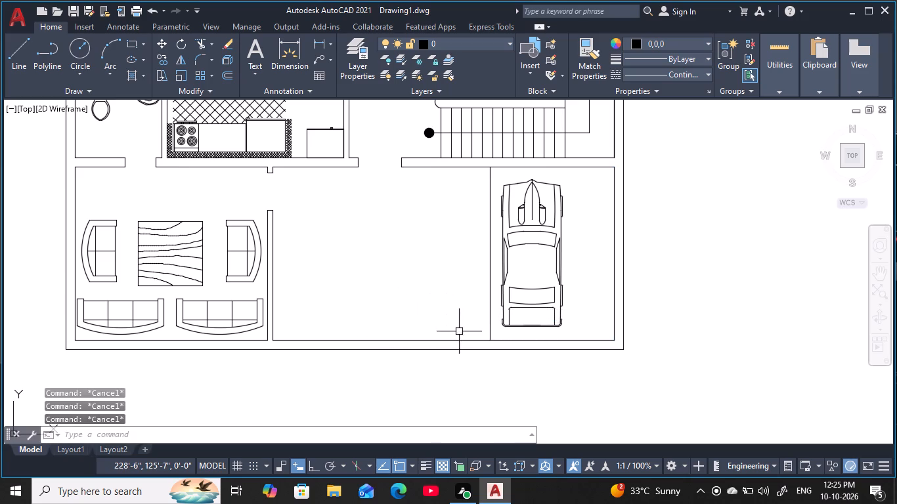
left_click(491, 319)
key("Escape")
key("Escape")
key("Escape")
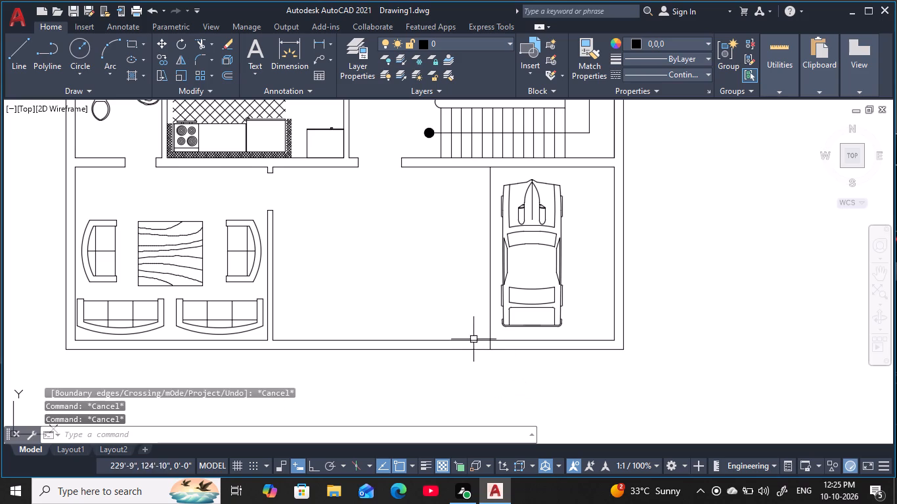
key("Escape")
key("Escape")
key("Escape")
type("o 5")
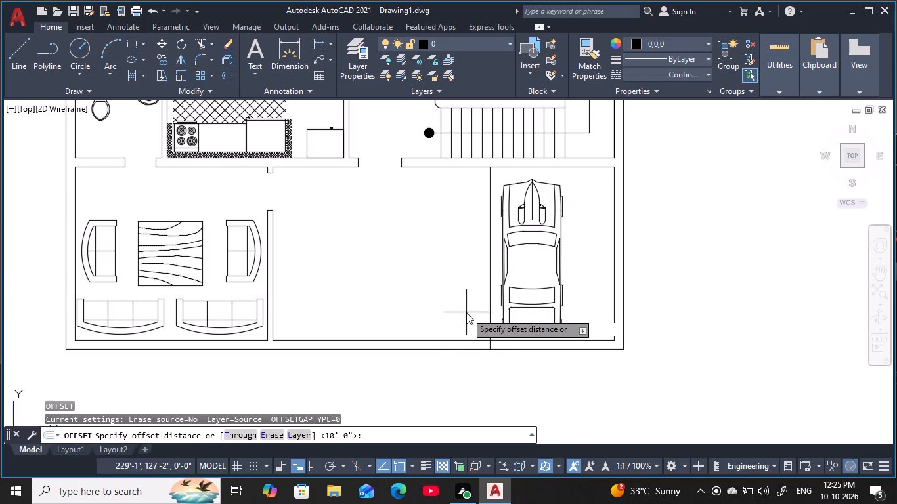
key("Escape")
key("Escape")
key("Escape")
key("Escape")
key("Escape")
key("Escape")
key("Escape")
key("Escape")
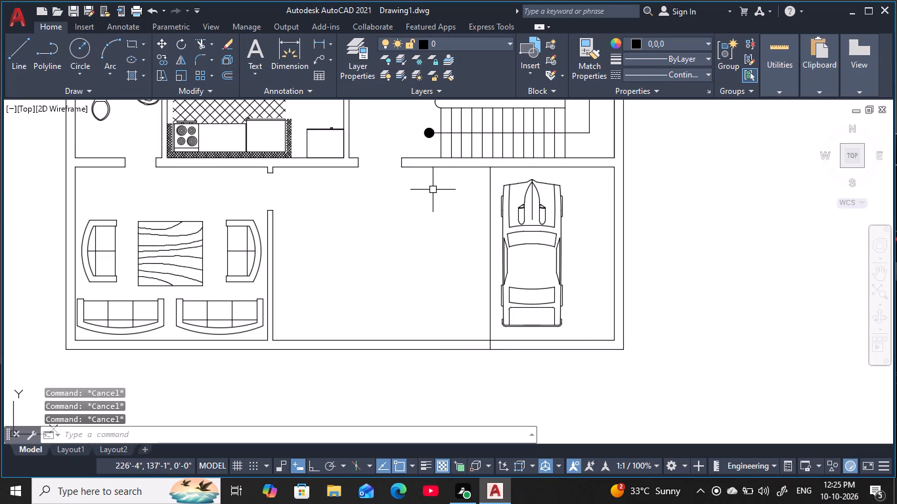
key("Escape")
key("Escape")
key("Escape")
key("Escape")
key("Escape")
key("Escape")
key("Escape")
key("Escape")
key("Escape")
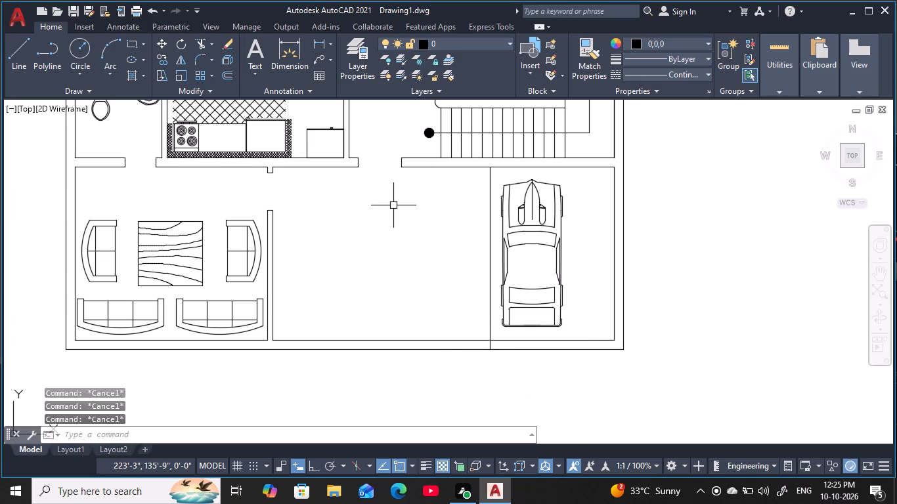
Draw a short vertical line across the south wall's thickness, aligned with the westernmost stair tread line.
key("l")
key("space")
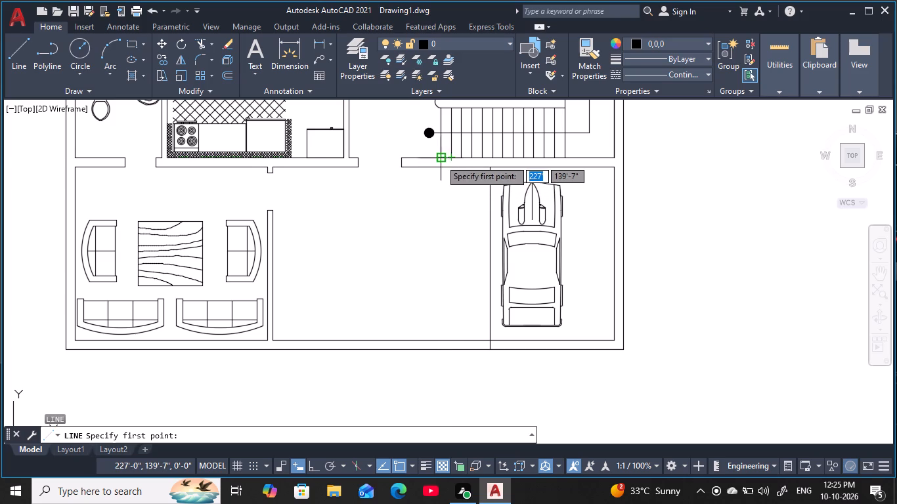
left_click(440, 339)
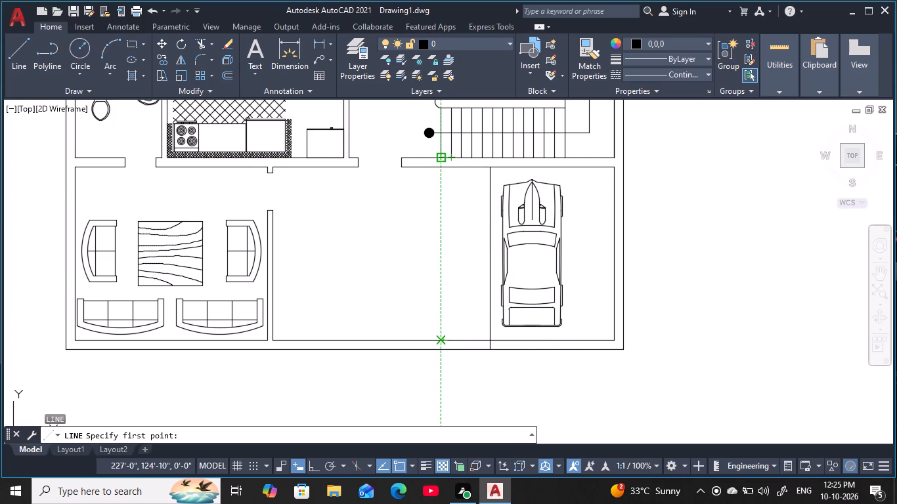
left_click(443, 346)
key("Escape")
key("Escape")
key("Escape")
key("Escape")
key("Escape")
key("Escape")
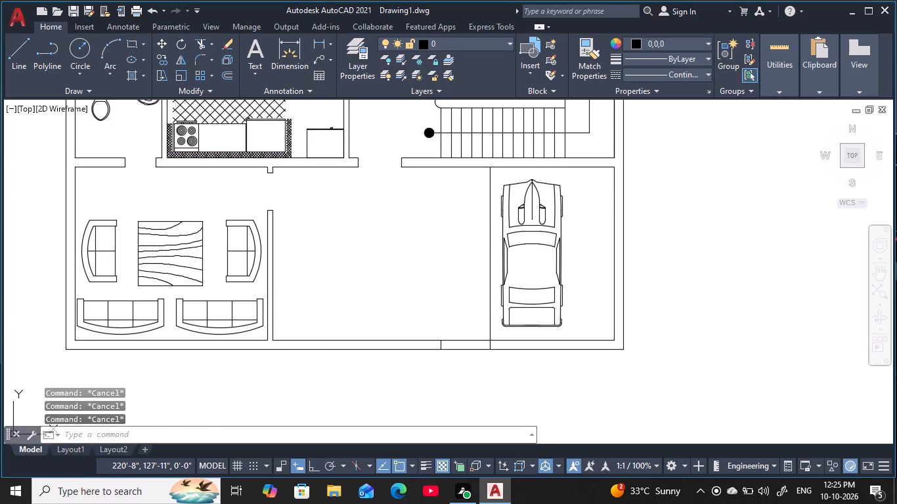
key("Escape")
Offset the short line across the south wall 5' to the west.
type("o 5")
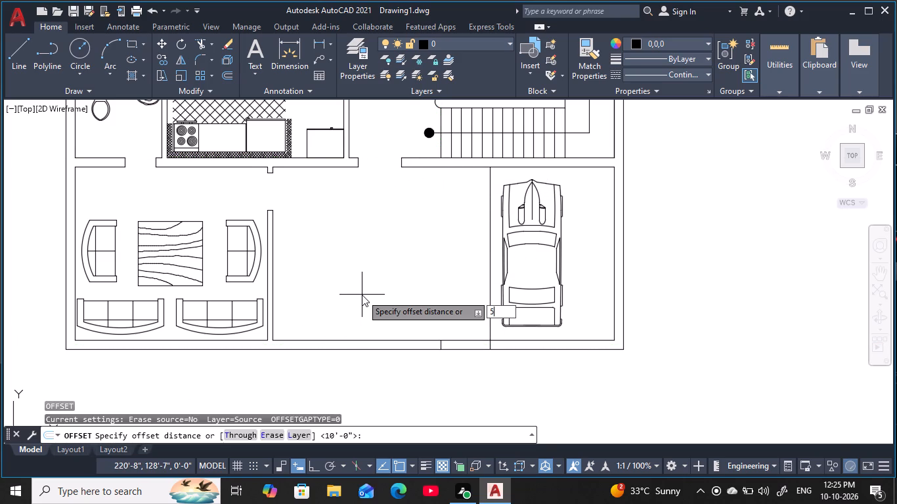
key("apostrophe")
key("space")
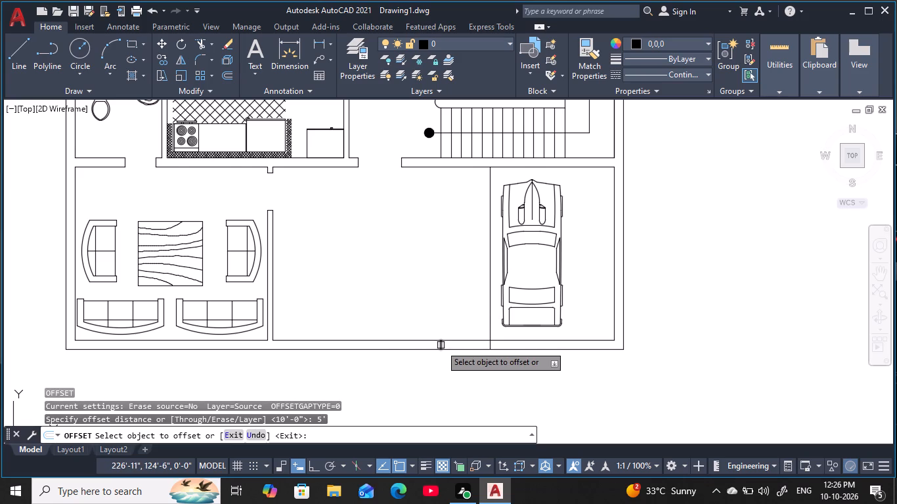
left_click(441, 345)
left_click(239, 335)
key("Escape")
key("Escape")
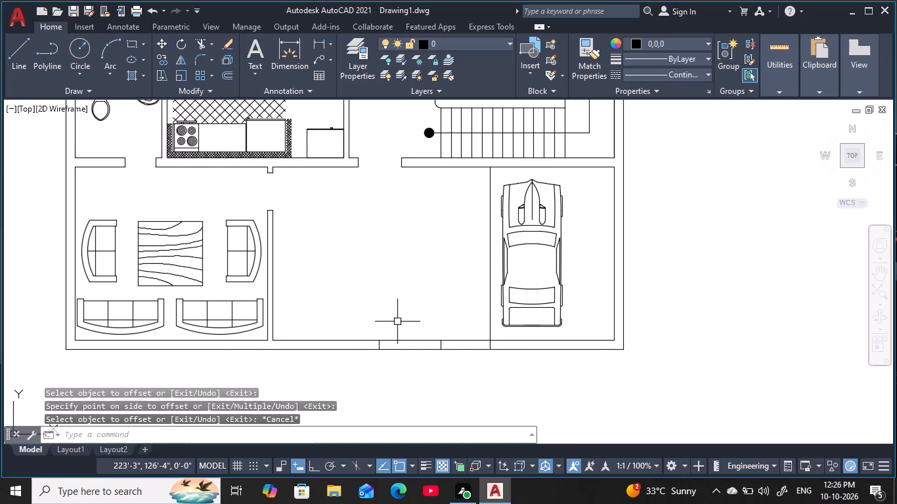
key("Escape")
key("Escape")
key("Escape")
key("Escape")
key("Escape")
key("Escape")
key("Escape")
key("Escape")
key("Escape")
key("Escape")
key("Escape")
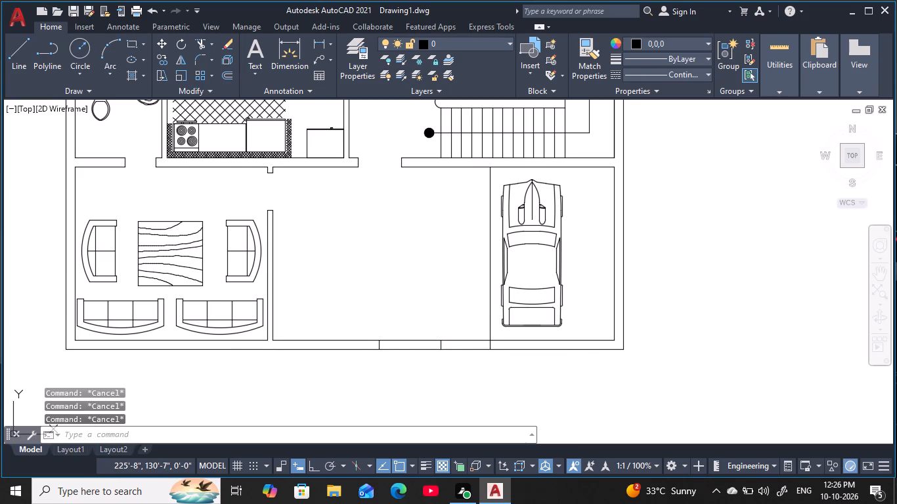
Draw another short line across the south wall's thickness, aligned with the east face of the wall beside the kitchen.
middle_click(424, 270)
key("Escape")
key("Escape")
key("Escape")
key("Escape")
key("Escape")
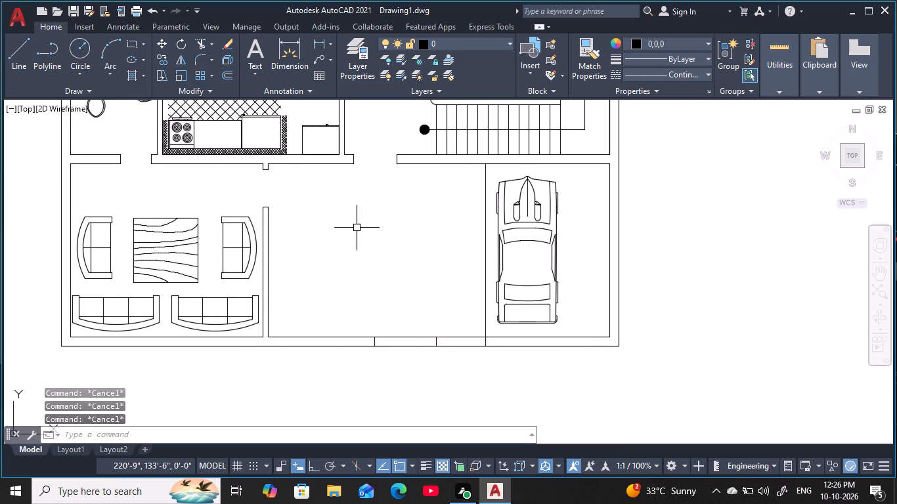
key("Escape")
scroll(345, 173, "up", 1)
middle_click_drag(347, 175, 373, 159)
key("Escape")
key("Escape")
key("Escape")
scroll(374, 158, "down", 1)
key("Escape")
key("Escape")
key("Escape")
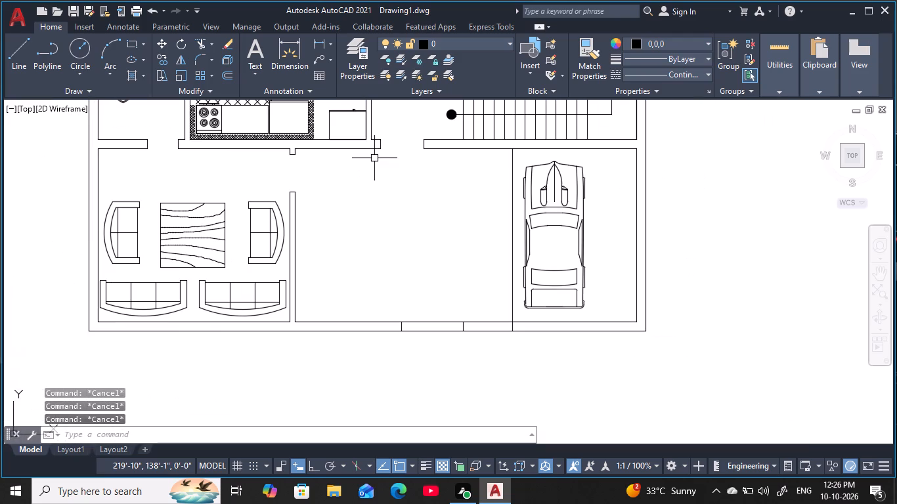
key("l")
key("space")
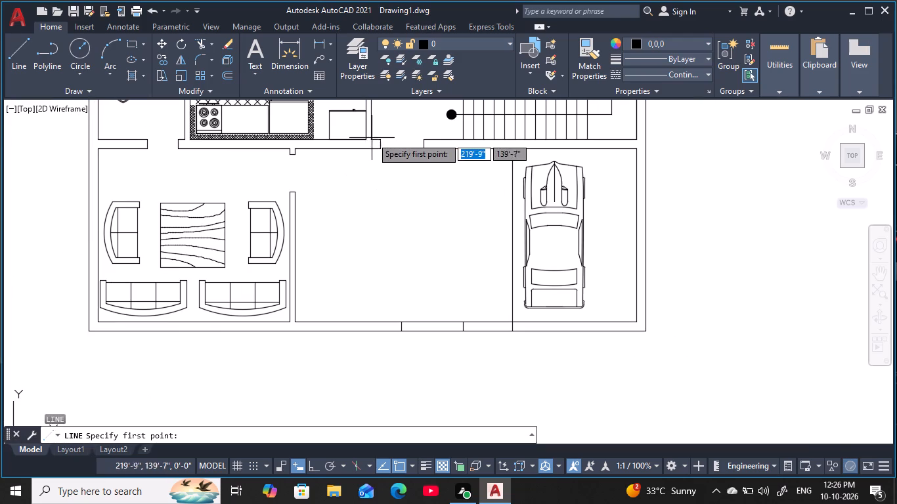
left_click(369, 333)
left_click(373, 324)
key("Escape")
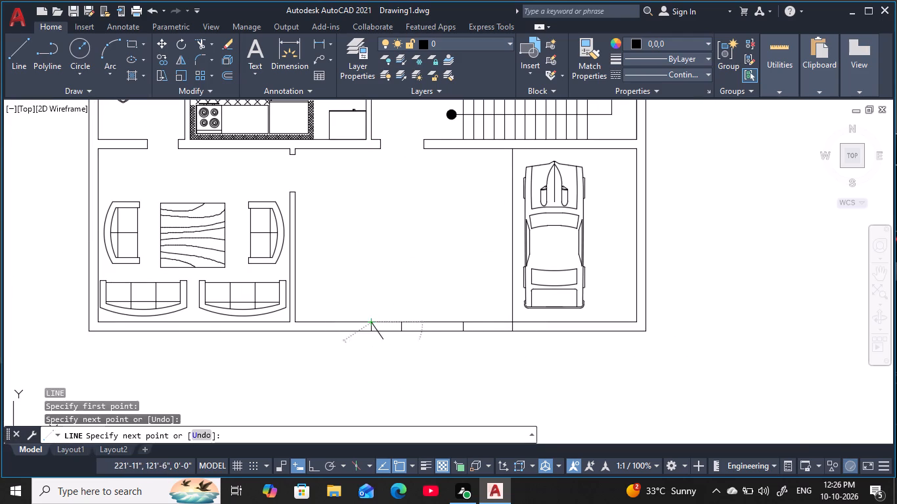
key("Escape")
key("Escape")
key("Escape")
key("Escape")
key("Escape")
key("Escape")
key("Escape")
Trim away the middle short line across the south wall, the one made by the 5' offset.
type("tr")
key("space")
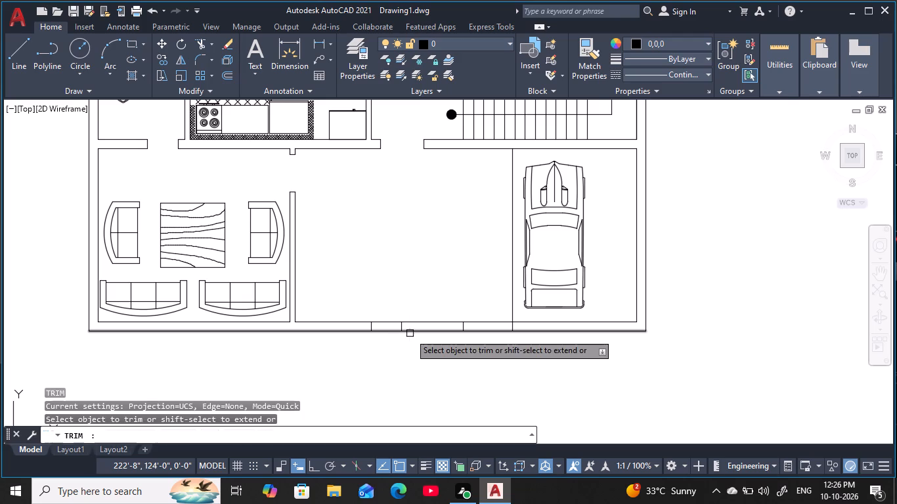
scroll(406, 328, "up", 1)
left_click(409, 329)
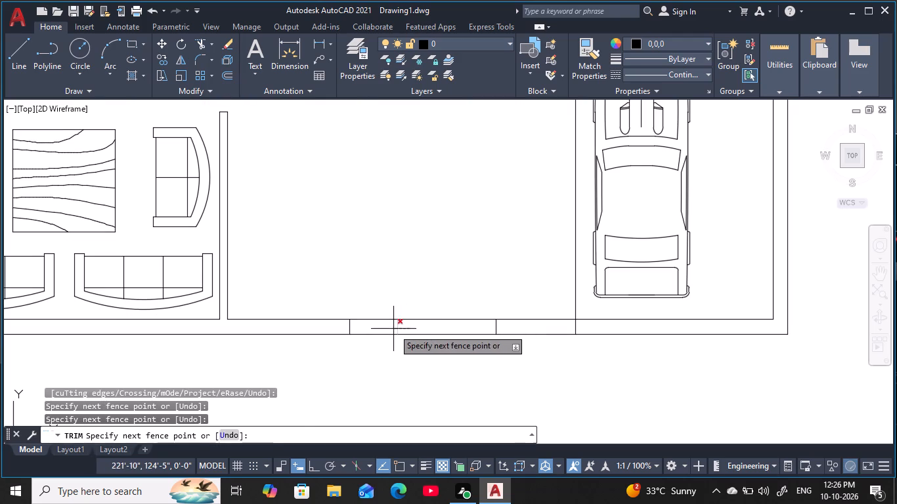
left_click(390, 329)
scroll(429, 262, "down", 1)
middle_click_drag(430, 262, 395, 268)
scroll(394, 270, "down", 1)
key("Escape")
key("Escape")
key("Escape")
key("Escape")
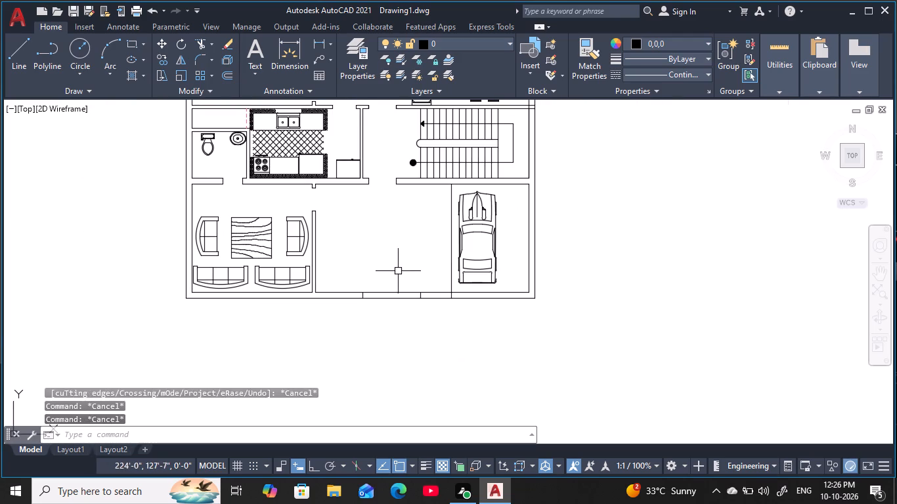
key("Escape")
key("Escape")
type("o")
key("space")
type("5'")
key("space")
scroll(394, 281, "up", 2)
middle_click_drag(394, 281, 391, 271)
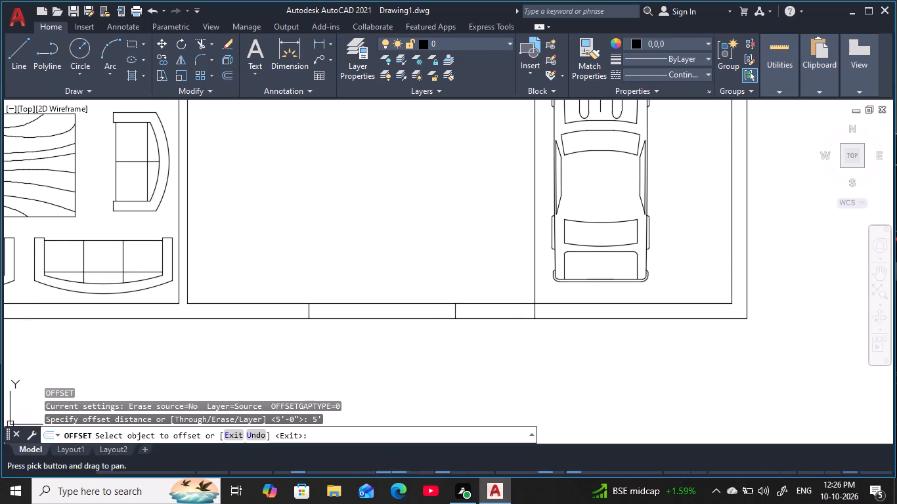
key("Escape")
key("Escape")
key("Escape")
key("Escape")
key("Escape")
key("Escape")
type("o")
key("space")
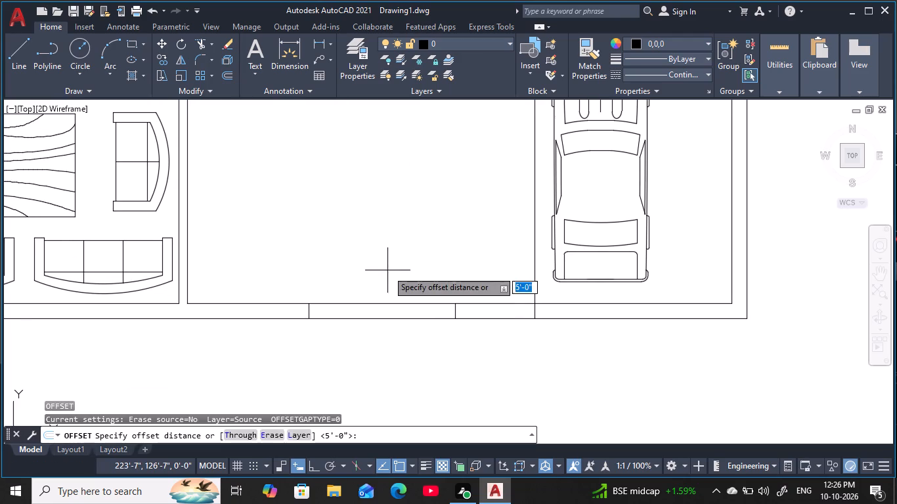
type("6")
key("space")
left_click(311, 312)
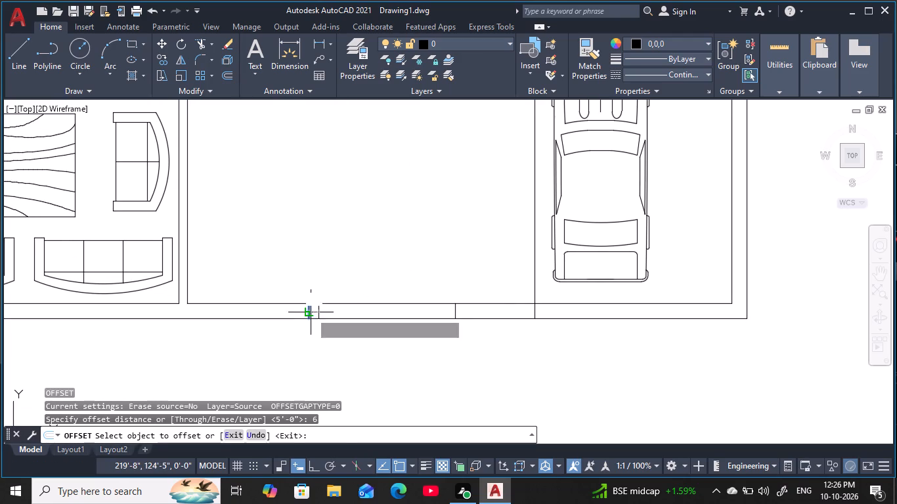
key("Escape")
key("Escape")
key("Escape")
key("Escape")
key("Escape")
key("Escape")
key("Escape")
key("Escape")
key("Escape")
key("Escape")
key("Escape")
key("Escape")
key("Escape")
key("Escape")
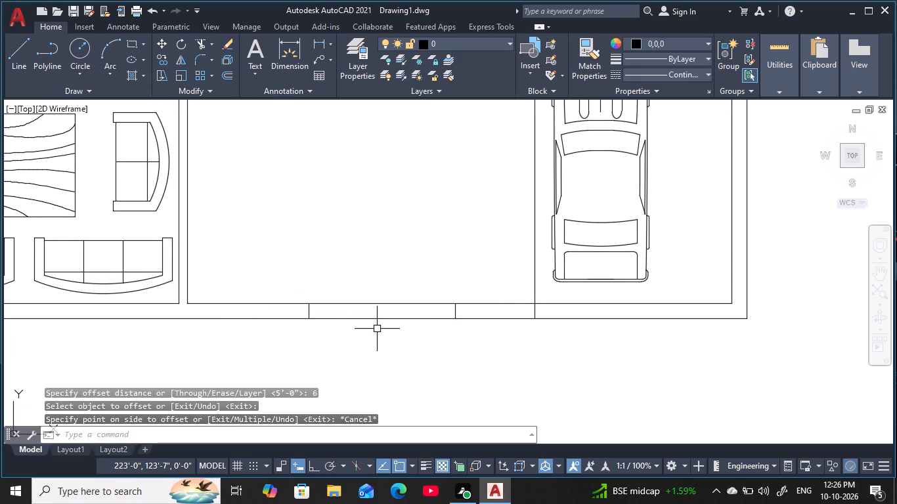
Offset the westernmost short line across the south wall 6' to the east.
type("o")
key("space")
key("6")
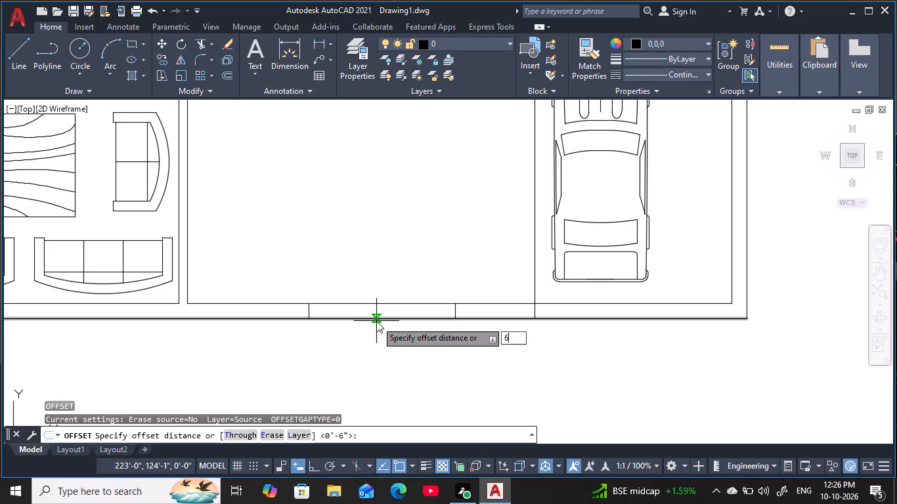
key("apostrophe")
key("space")
left_click(308, 310)
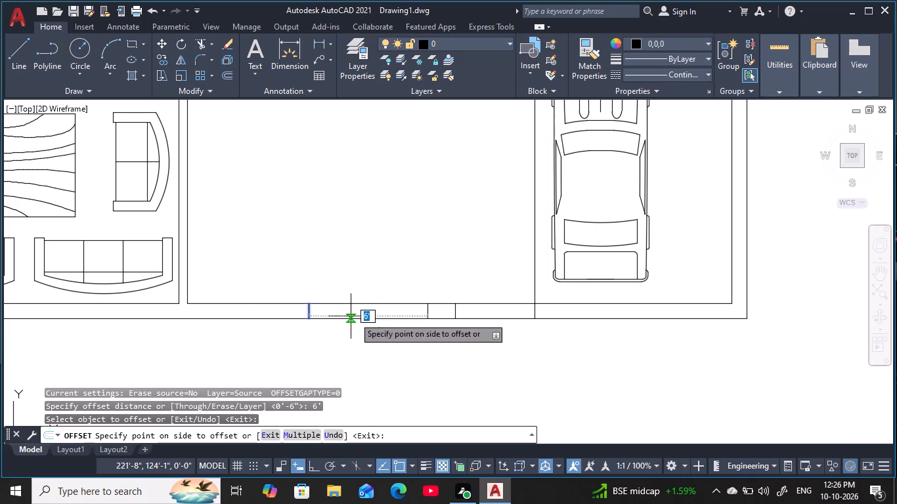
left_click(545, 343)
key("Escape")
key("Escape")
key("Escape")
key("Escape")
key("Escape")
Trim away the short line across the south wall just east of the 6' offset line.
type("tr")
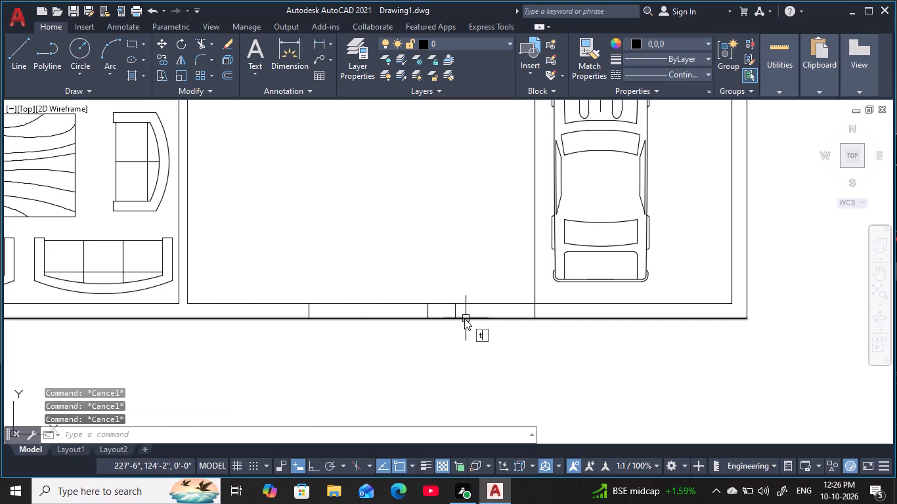
key("space")
left_click(463, 310)
left_click(442, 313)
scroll(426, 275, "down", 2)
middle_click_drag(424, 270, 428, 299)
key("Escape")
key("Escape")
key("Escape")
key("Escape")
middle_click_drag(427, 267, 426, 246)
key("Escape")
scroll(416, 264, "up", 2)
key("Escape")
key("Escape")
middle_click_drag(416, 259, 410, 238)
key("Escape")
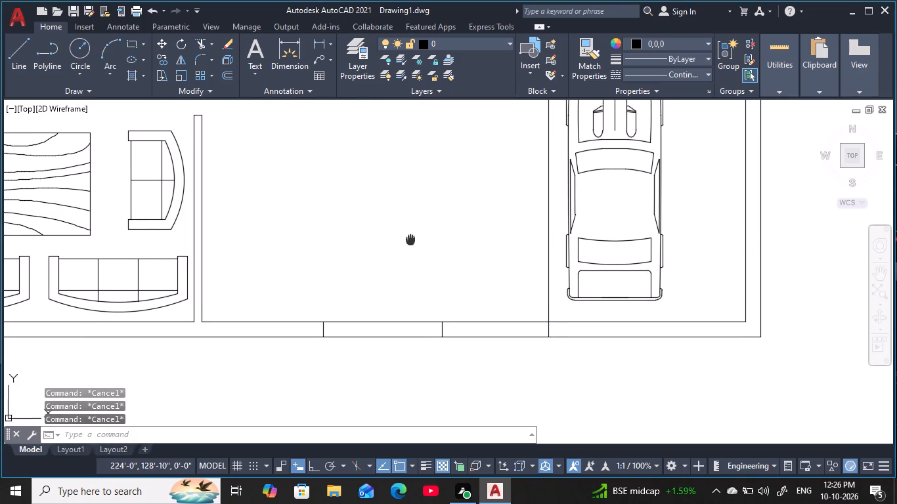
middle_click_drag(410, 238, 410, 236)
key("Escape")
key("Escape")
key("Escape")
key("Escape")
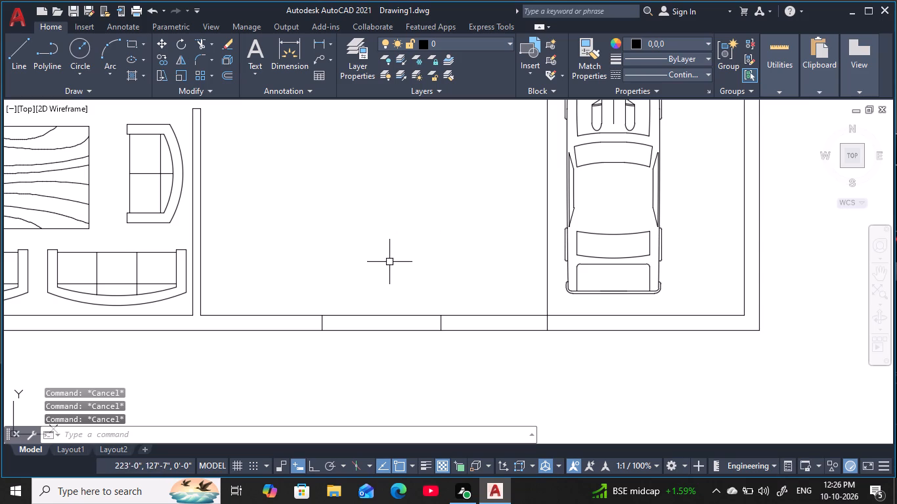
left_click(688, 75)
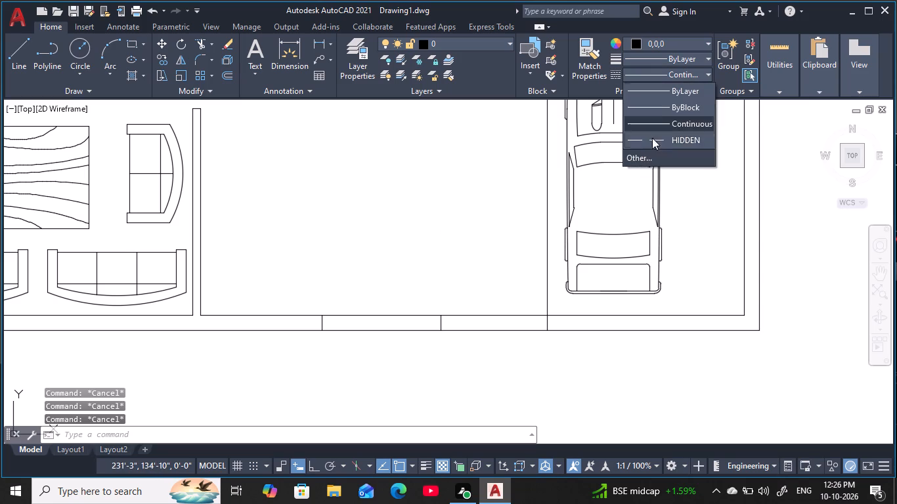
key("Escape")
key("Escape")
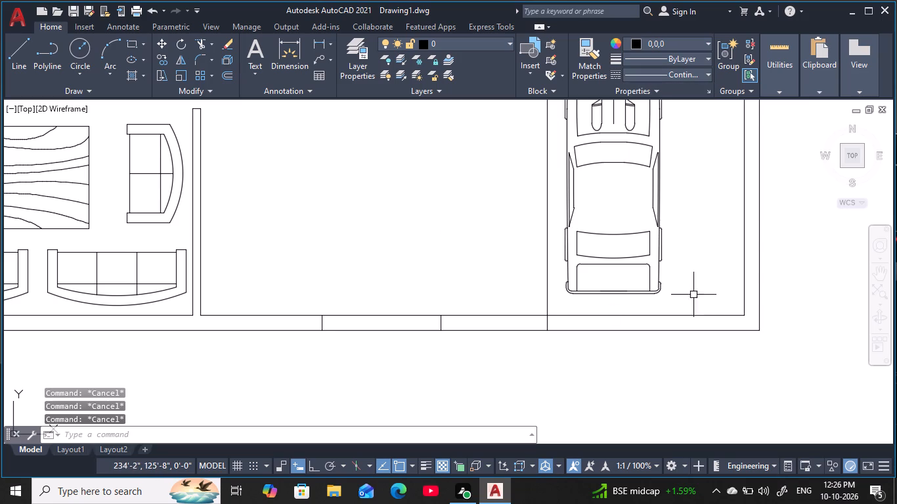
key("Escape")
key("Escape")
Offset the inner face of the east wall beside the car 1' to the west.
middle_click_drag(712, 289, 668, 280)
key("Escape")
key("Escape")
key("Escape")
key("Escape")
key("Escape")
middle_click_drag(658, 265, 651, 266)
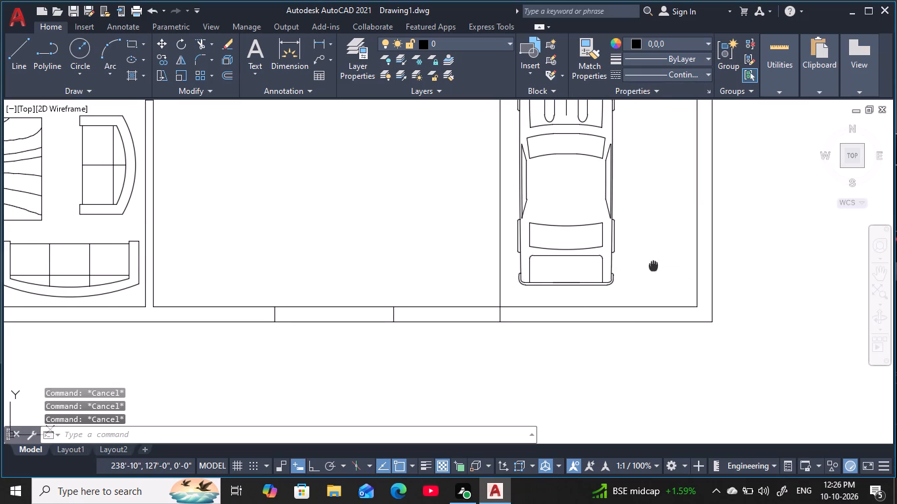
middle_click_drag(651, 266, 624, 284)
key("Escape")
key("Escape")
key("Escape")
key("Escape")
key("Escape")
key("Escape")
type("o")
key("space")
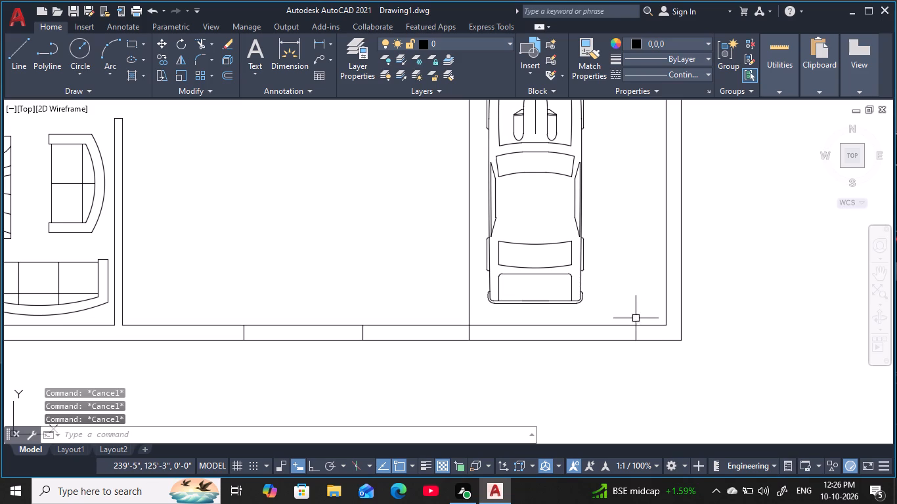
key("1")
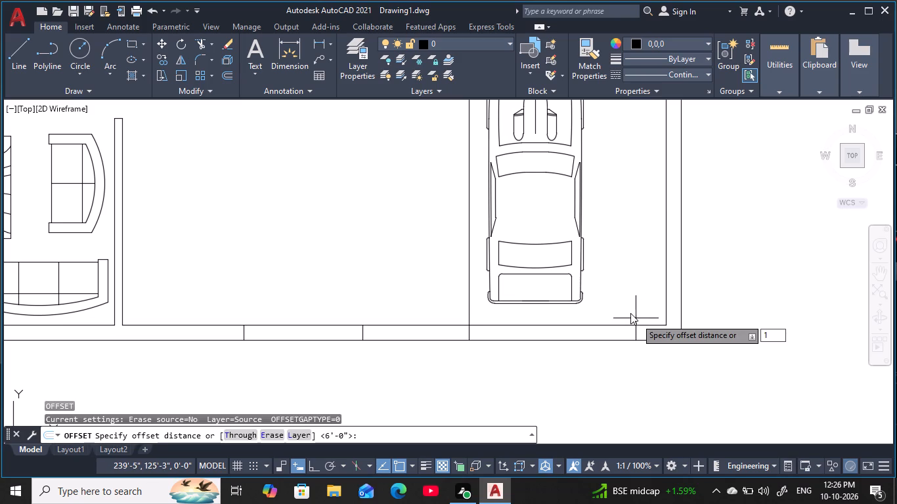
key("apostrophe")
key("space")
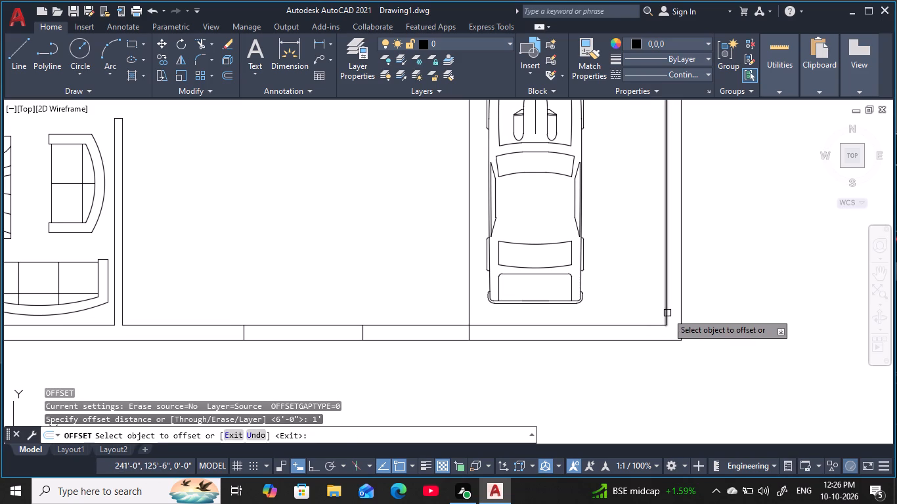
left_click(667, 313)
left_click(626, 312)
key("Escape")
key("Escape")
key("Escape")
key("Escape")
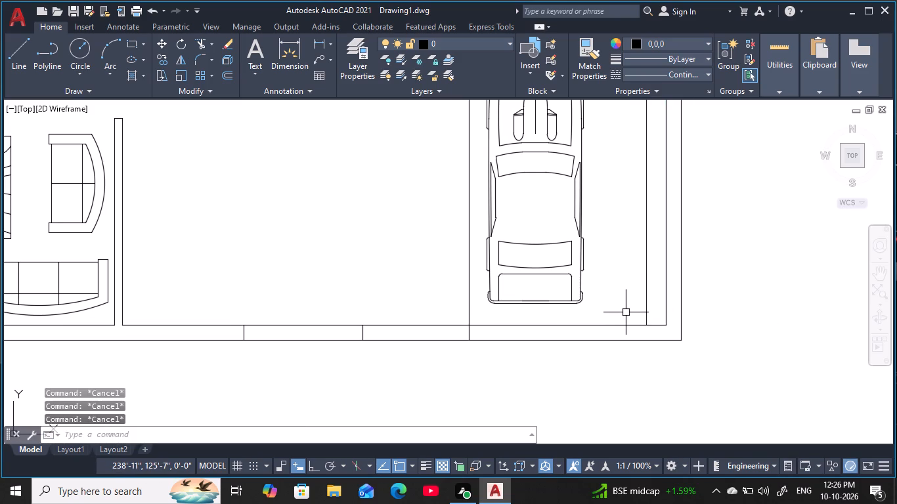
key("Escape")
key("Escape")
key("Escape")
key("Escape")
key("Escape")
Erase the long vertical line running along the west side of the car.
left_click(472, 300)
left_click(421, 293)
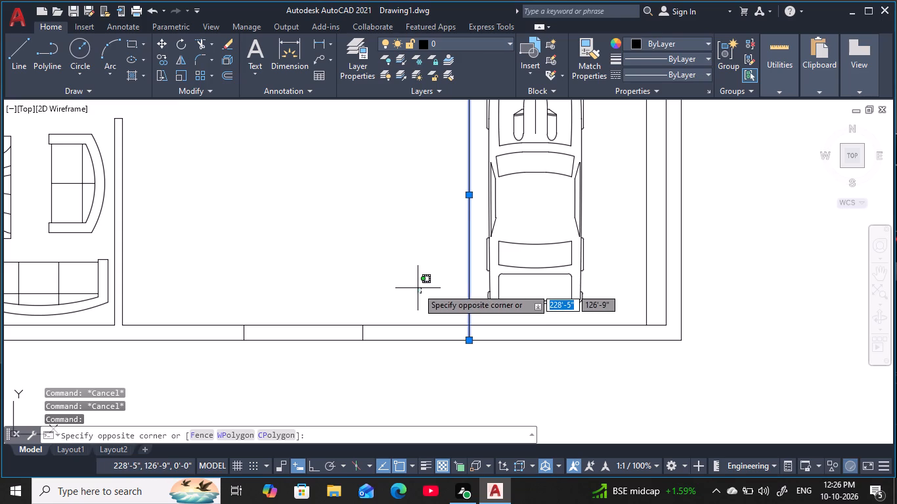
type("e")
key("space")
key("Escape")
key("Escape")
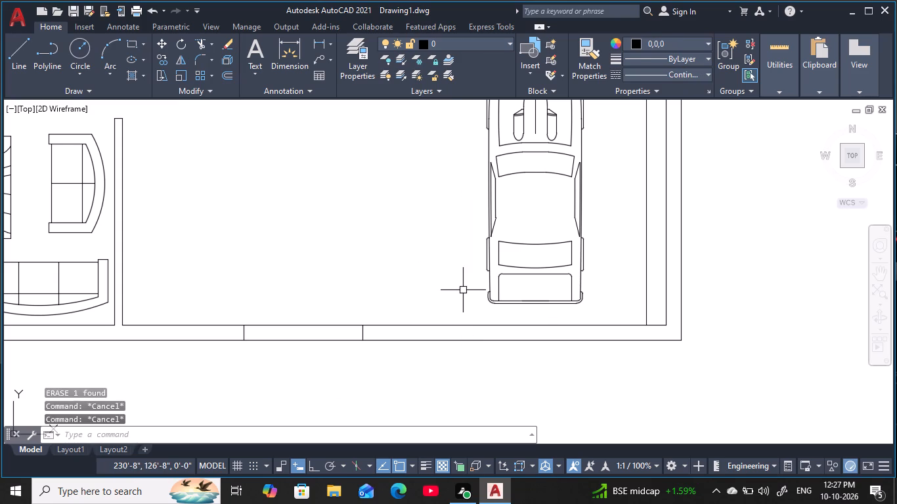
key("Escape")
key("Escape")
Offset the vertical line between the car and the east wall 10' to the west, past the car.
key("o")
key("space")
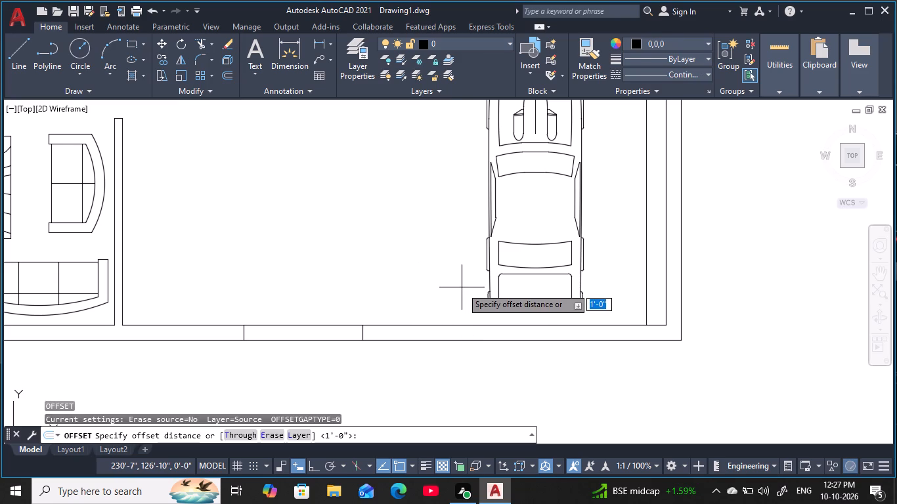
key("1")
type("0'")
key("space")
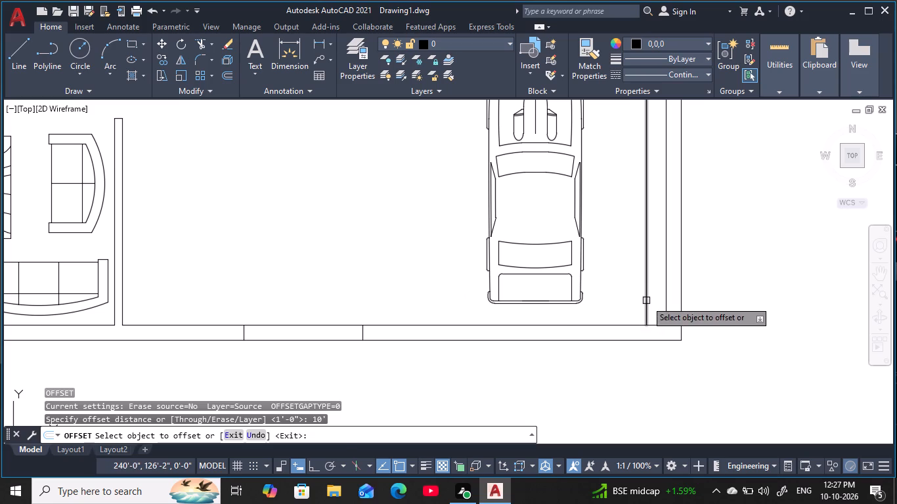
left_click(646, 301)
left_click(395, 304)
key("Escape")
key("Escape")
middle_click_drag(421, 288, 410, 301)
key("Escape")
key("Escape")
key("Escape")
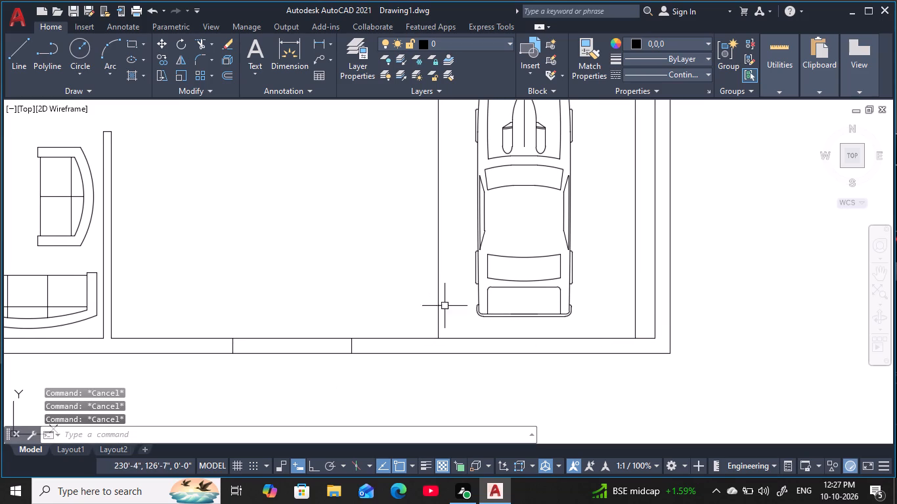
key("Escape")
key("Escape")
key("Escape")
key("Escape")
Extend the two vertical lines on either side of the car through the south wall to its outer face.
type("ex")
key("space")
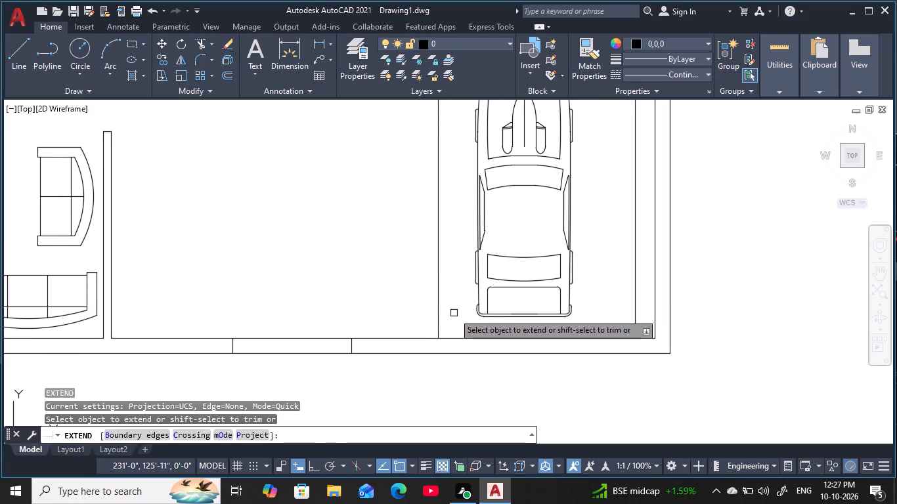
left_click(452, 311)
left_click(427, 315)
left_click(644, 321)
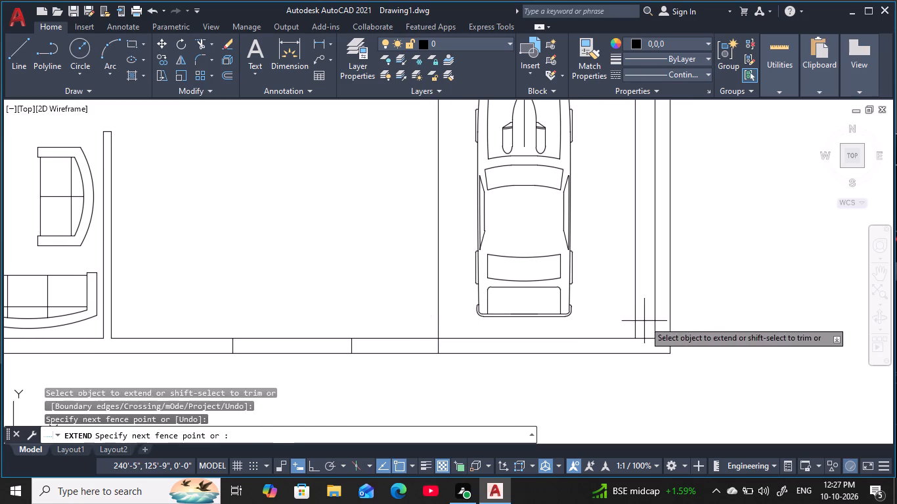
left_click(625, 324)
key("Escape")
key("Escape")
key("Escape")
key("Escape")
key("Escape")
key("Escape")
Trim both vertical lines beside the car back to the south wall's inner face, keeping only the pieces across its thickness.
type("tr")
key("space")
left_click(454, 316)
left_click(383, 304)
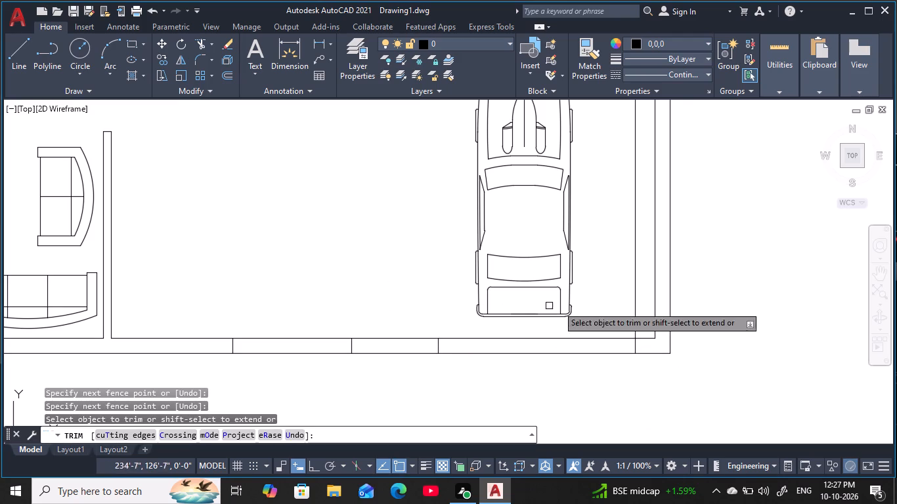
left_click(649, 303)
left_click(632, 306)
Trim the south wall's inner face line across the 10' opening behind the car and the 6' opening to its west.
middle_click_drag(627, 310, 630, 289)
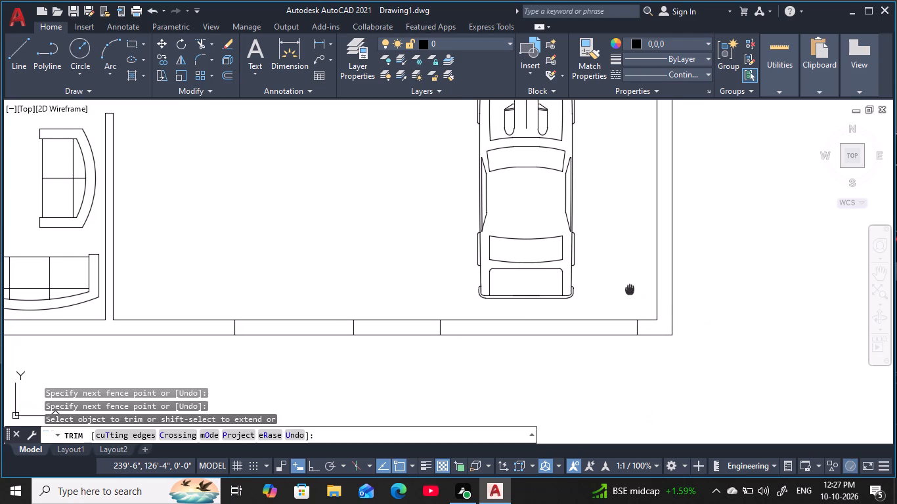
middle_click_drag(630, 289, 631, 285)
left_click(613, 304)
left_click(603, 316)
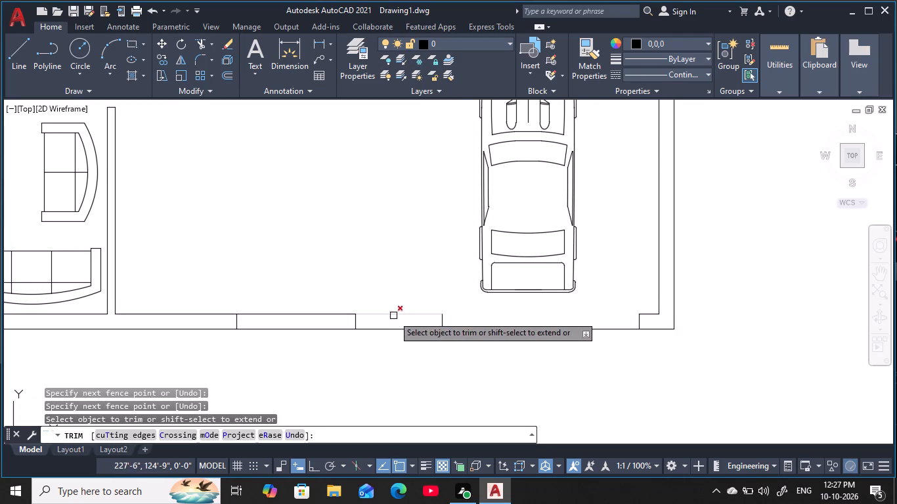
left_click(320, 304)
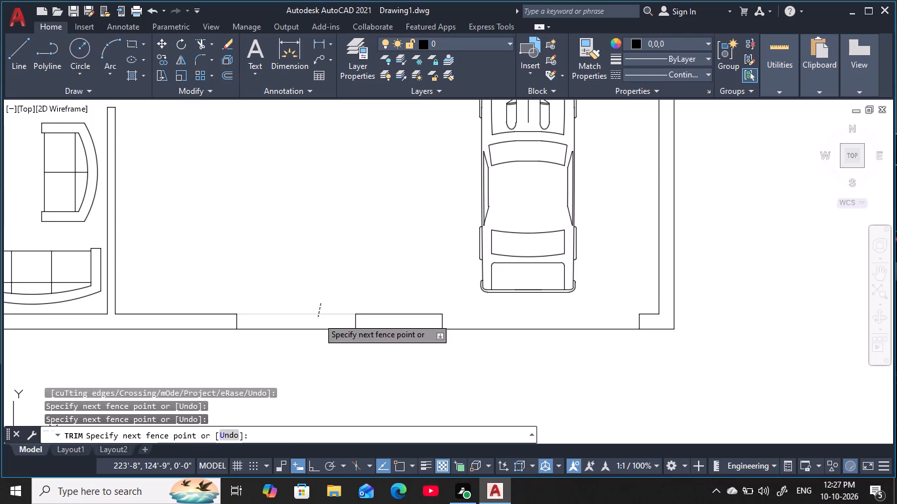
left_click(318, 318)
middle_click_drag(508, 311, 520, 294)
scroll(520, 294, "down", 2)
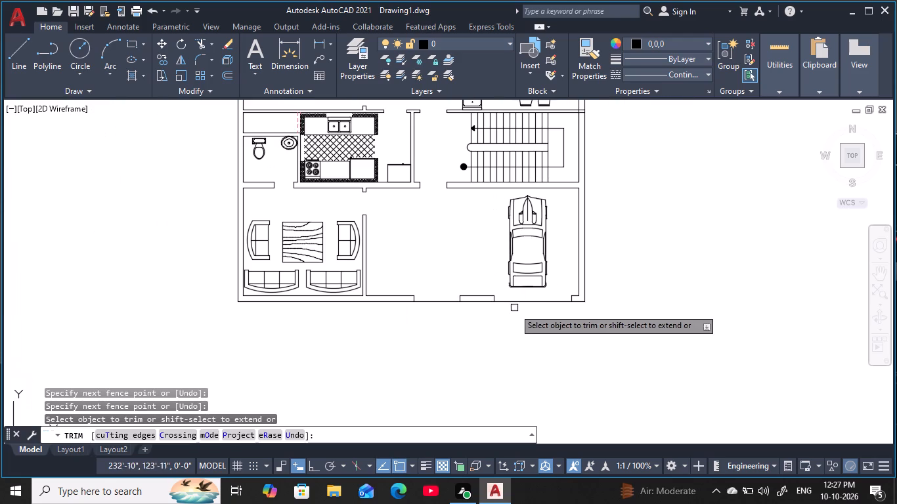
key("Escape")
key("Escape")
key("Escape")
key("Escape")
key("Escape")
key("Escape")
scroll(540, 291, "up", 1)
key("Escape")
middle_click(542, 291)
key("Escape")
key("Escape")
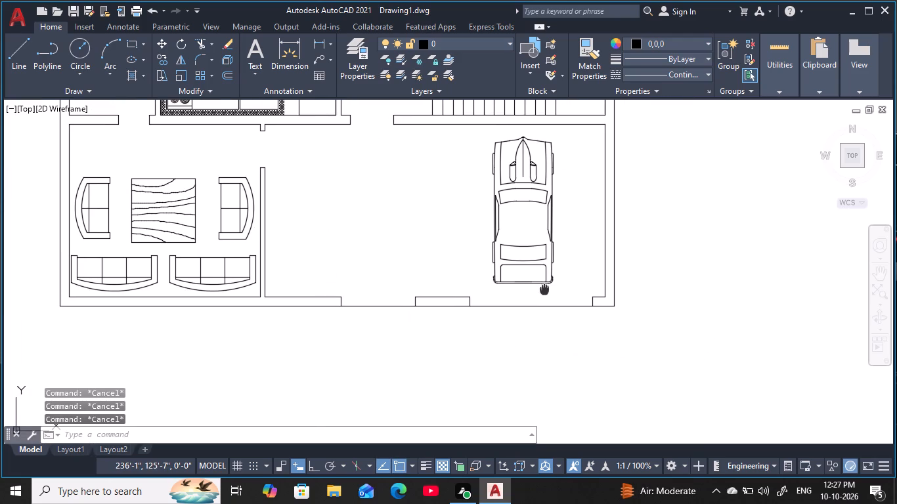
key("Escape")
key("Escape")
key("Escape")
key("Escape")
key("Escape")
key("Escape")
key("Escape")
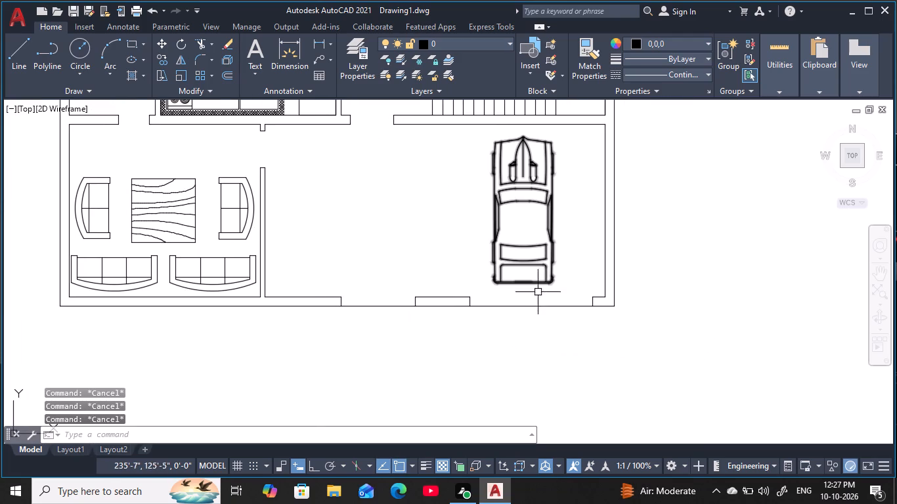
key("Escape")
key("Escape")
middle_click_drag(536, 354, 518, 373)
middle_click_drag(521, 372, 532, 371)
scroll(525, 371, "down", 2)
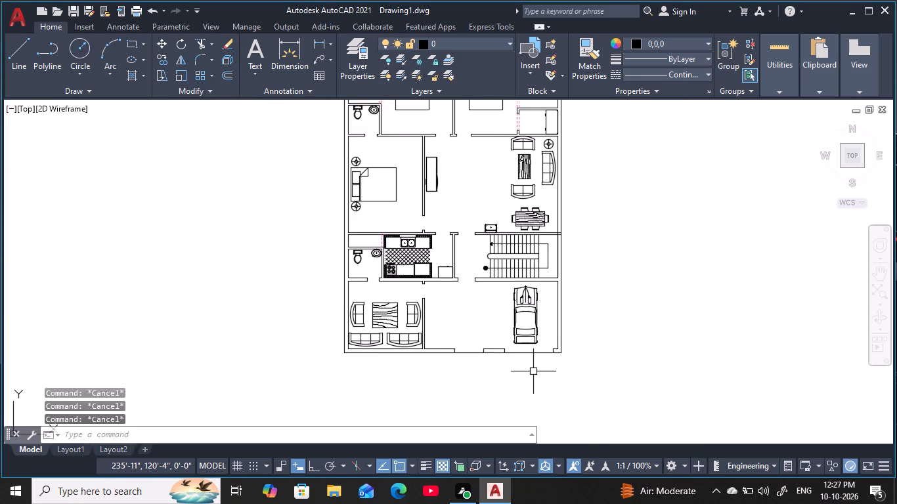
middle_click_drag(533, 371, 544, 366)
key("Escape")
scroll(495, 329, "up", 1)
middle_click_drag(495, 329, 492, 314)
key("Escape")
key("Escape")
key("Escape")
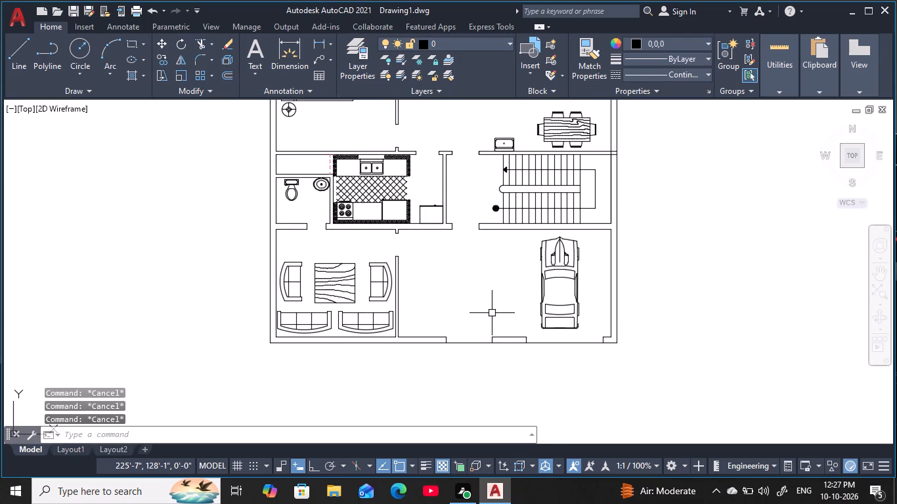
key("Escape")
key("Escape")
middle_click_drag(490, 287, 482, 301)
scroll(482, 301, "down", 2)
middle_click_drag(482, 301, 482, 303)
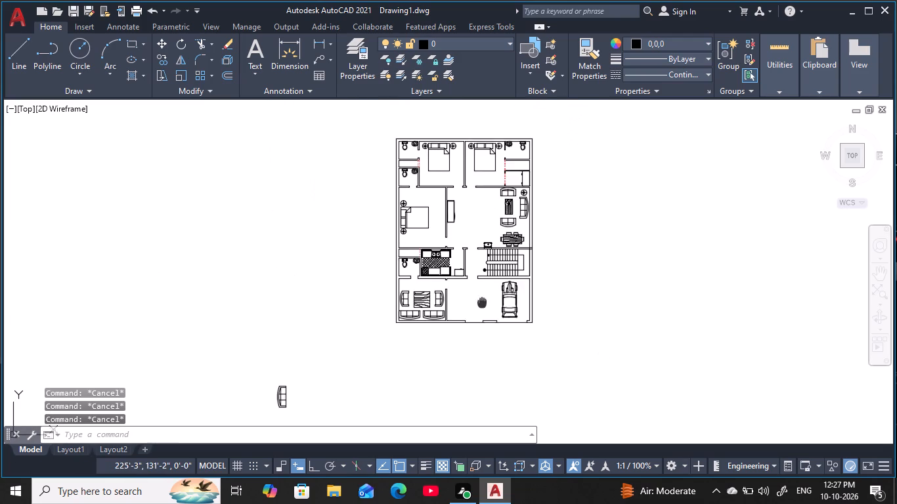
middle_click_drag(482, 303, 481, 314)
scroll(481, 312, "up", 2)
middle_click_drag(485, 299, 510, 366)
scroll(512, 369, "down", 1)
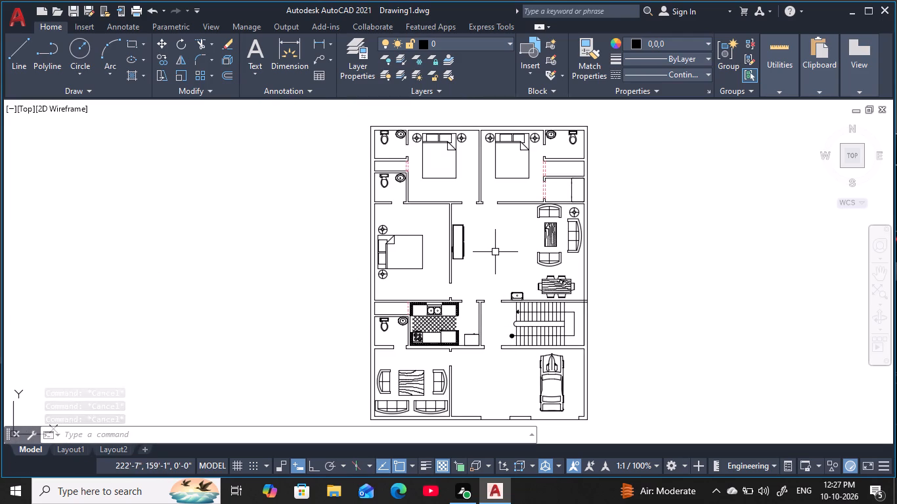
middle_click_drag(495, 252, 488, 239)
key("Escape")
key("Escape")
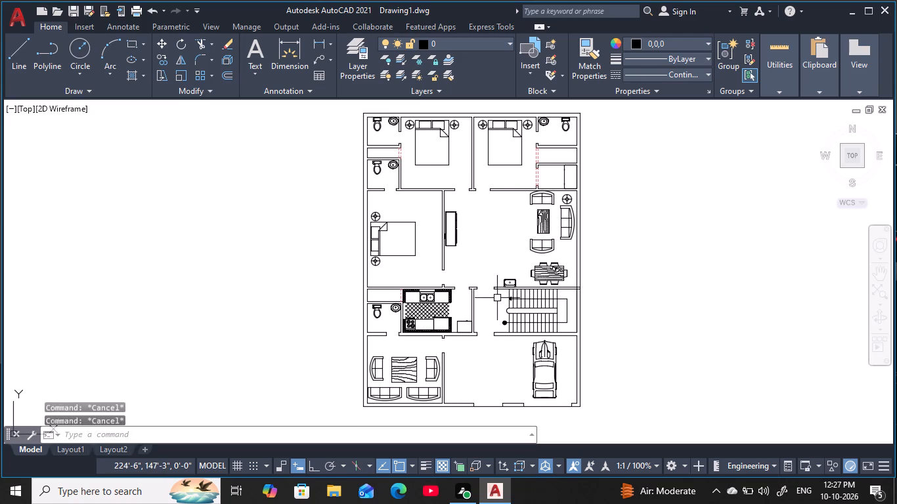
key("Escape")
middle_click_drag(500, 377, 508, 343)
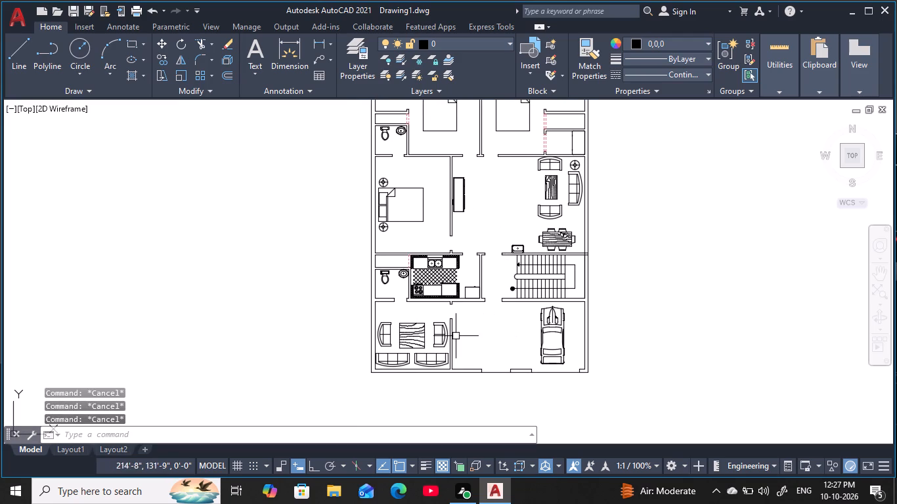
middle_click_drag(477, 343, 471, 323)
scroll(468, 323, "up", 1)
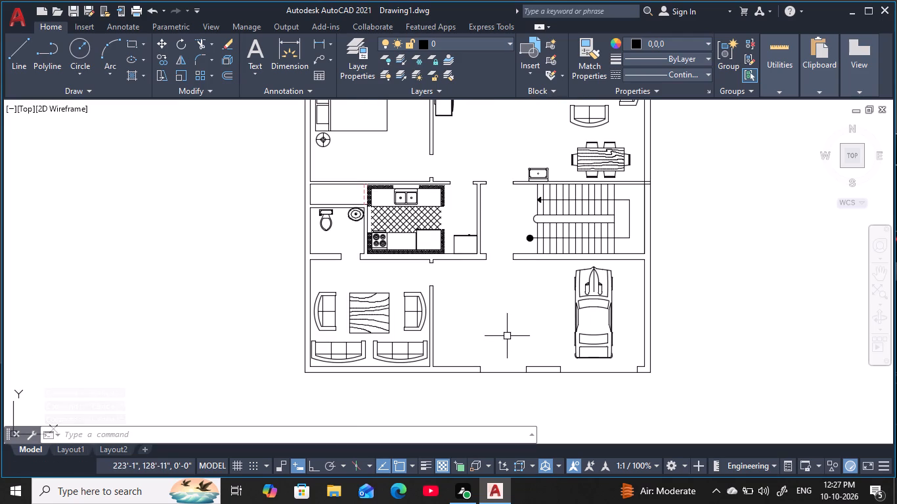
Set the current object colour to red 237,31,36 and the current linetype to HIDDEN.
left_click(696, 41)
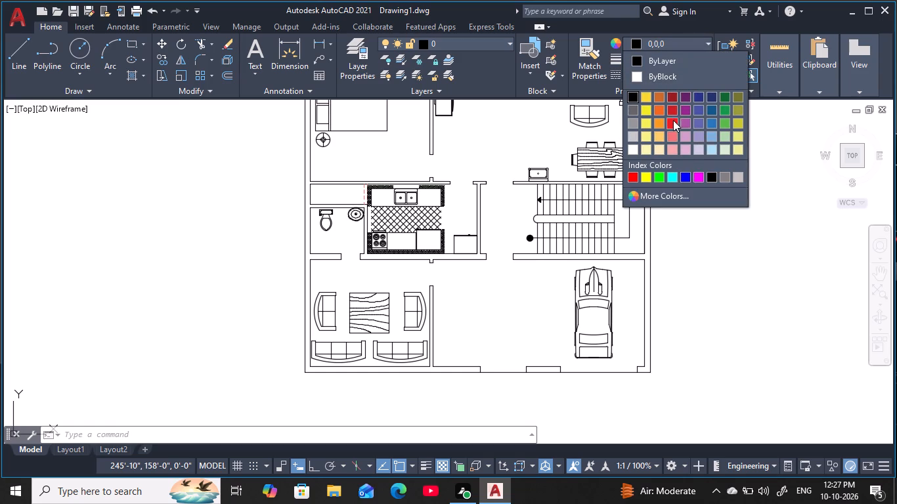
left_click(672, 120)
left_click(689, 77)
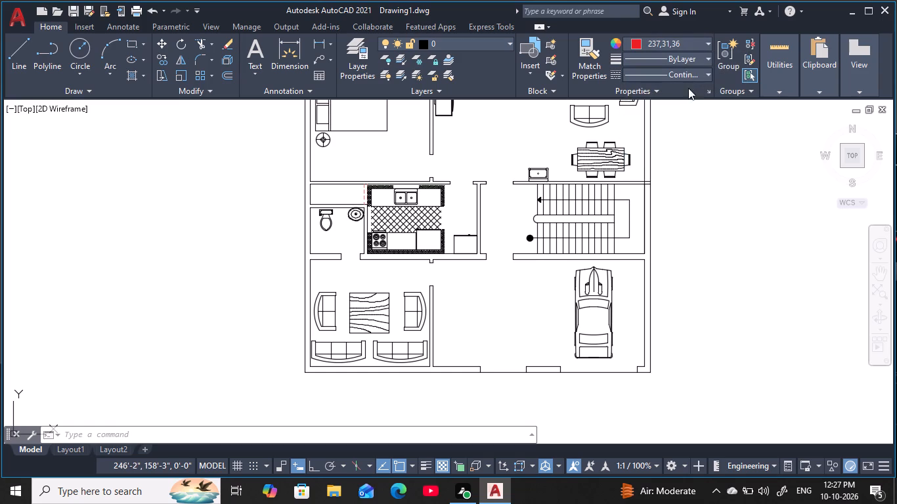
left_click(680, 142)
Draw two crossing diagonal lines between opposite corners of the 6' opening in the south wall, west of the car.
middle_click_drag(537, 324, 540, 224)
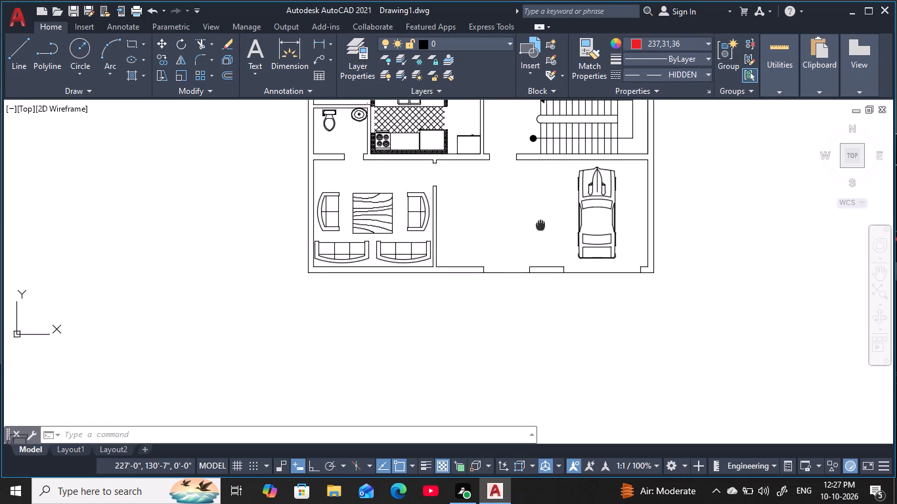
scroll(494, 266, "up", 4)
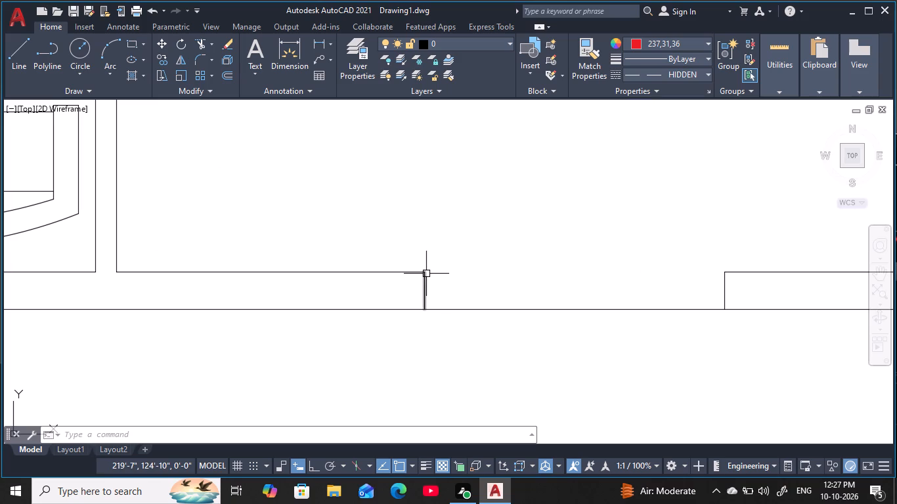
type("l")
key("space")
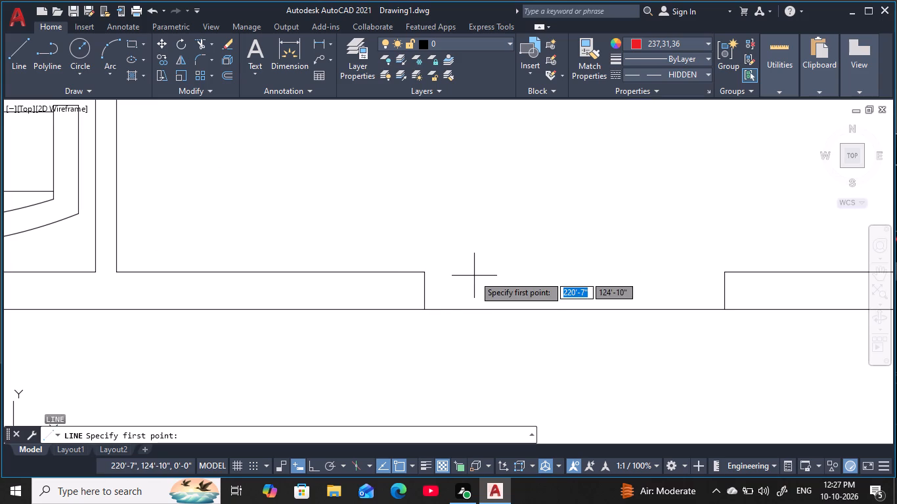
left_click(426, 274)
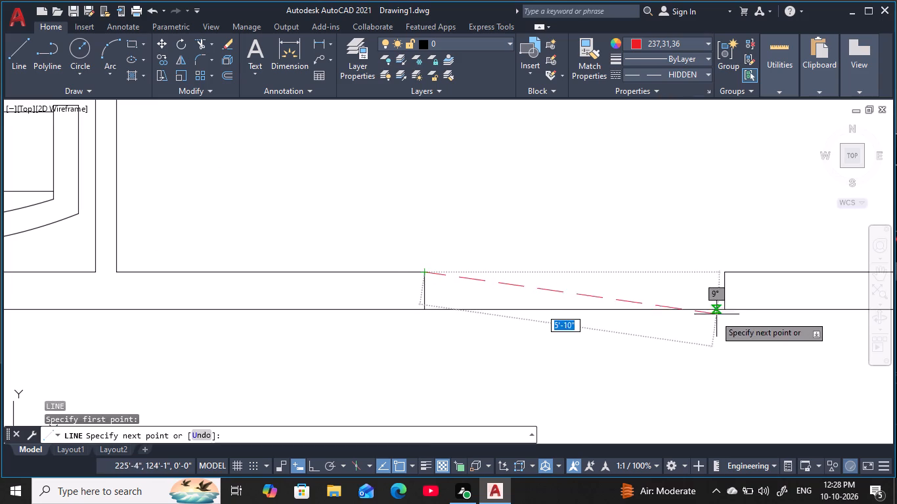
left_click(722, 310)
key("Escape")
key("Escape")
key("Escape")
key("Escape")
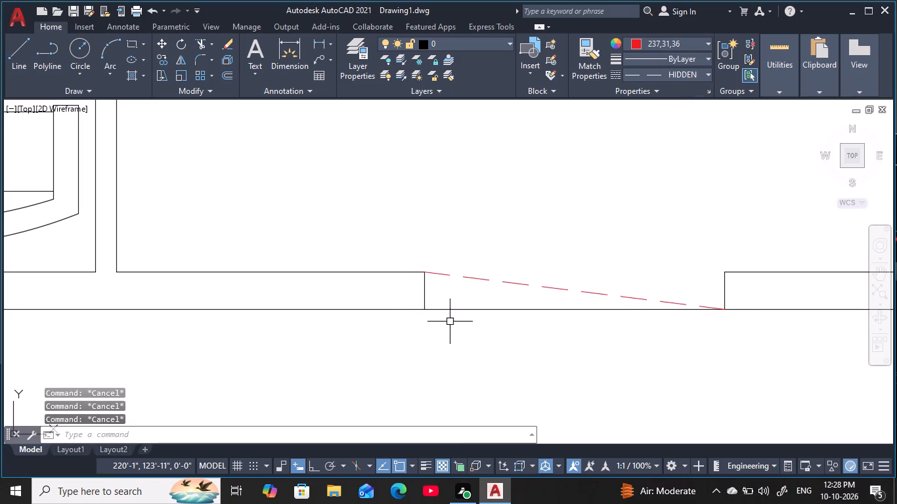
key("Escape")
key("space")
left_click(427, 309)
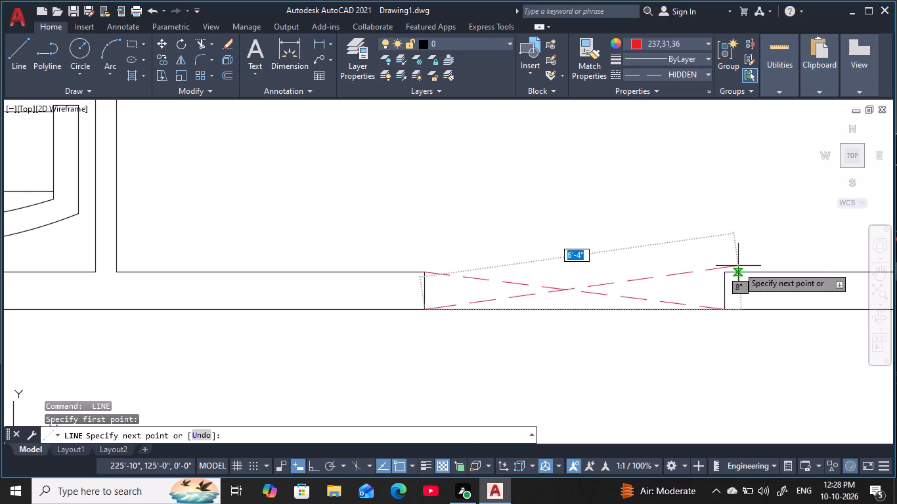
left_click(726, 273)
key("Escape")
key("Escape")
key("Escape")
Draw two crossing diagonal lines between opposite corners of the 10' car opening in the south wall.
middle_click_drag(707, 231, 531, 211)
scroll(583, 215, "down", 2)
key("Escape")
middle_click_drag(554, 217, 475, 253)
key("Escape")
key("space")
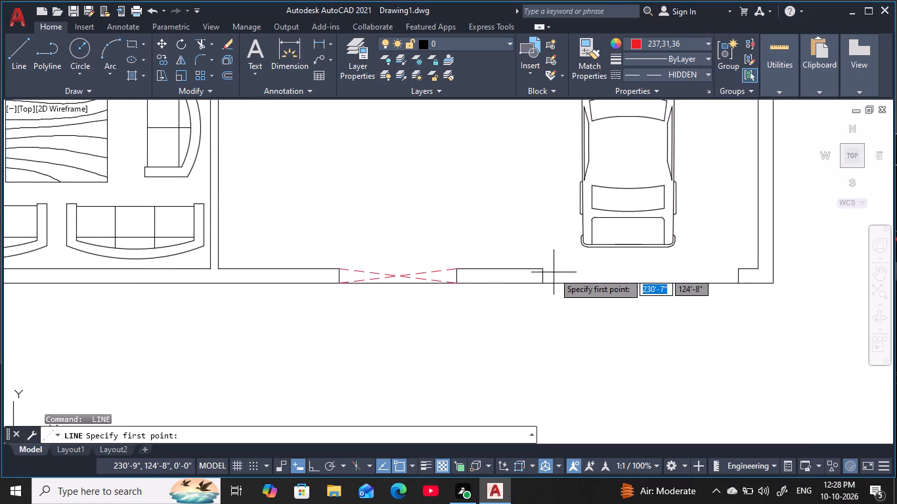
left_click(540, 269)
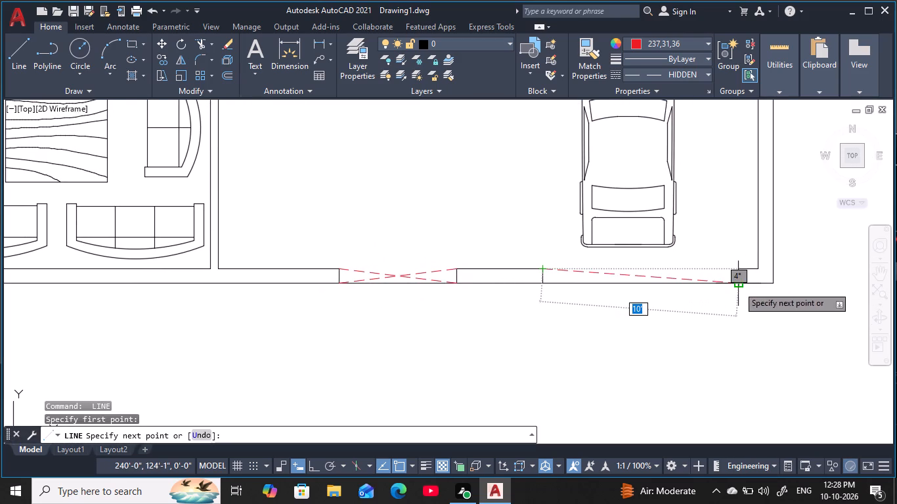
left_click(739, 287)
key("space")
key("space")
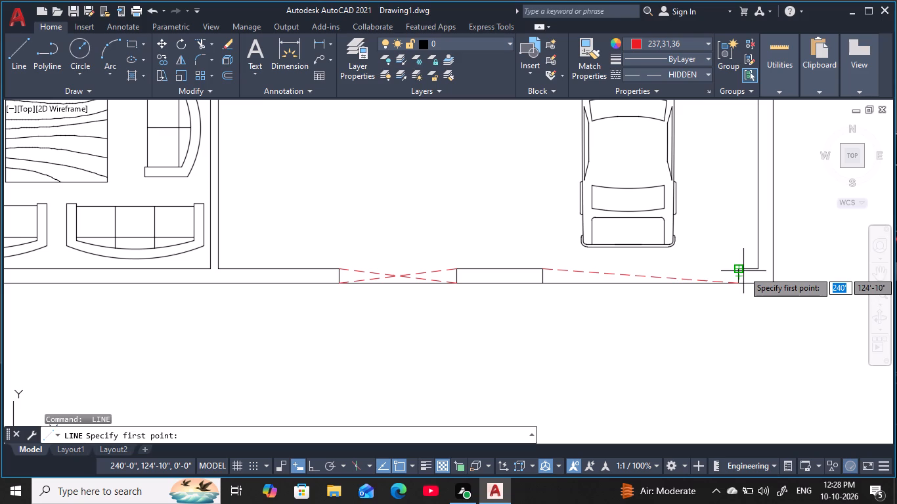
left_click(737, 271)
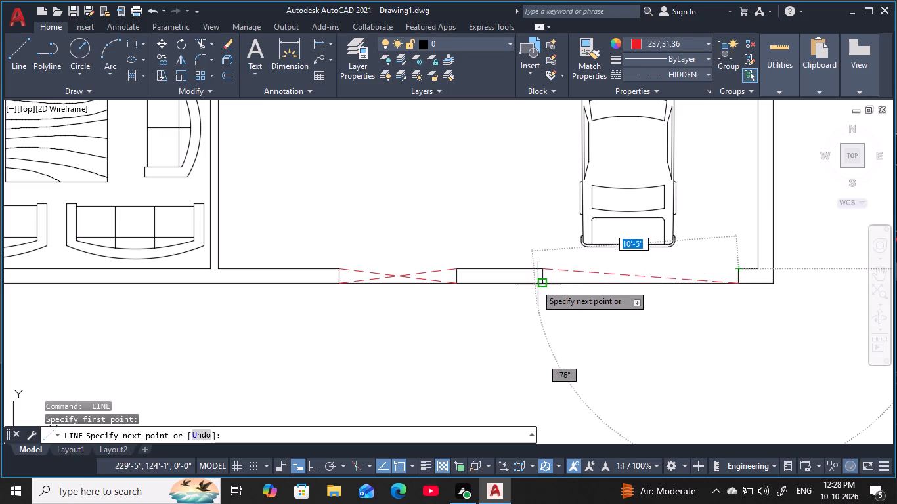
left_click(540, 284)
key("Escape")
key("Escape")
scroll(406, 211, "down", 2)
key("Escape")
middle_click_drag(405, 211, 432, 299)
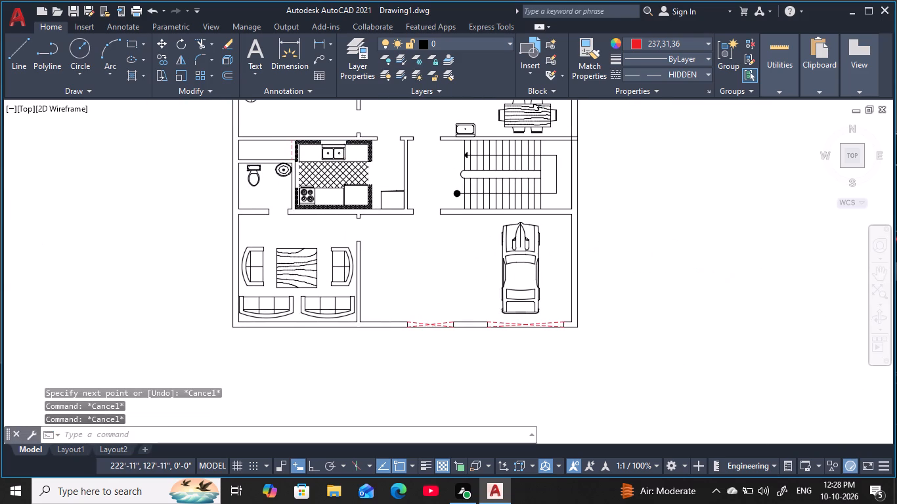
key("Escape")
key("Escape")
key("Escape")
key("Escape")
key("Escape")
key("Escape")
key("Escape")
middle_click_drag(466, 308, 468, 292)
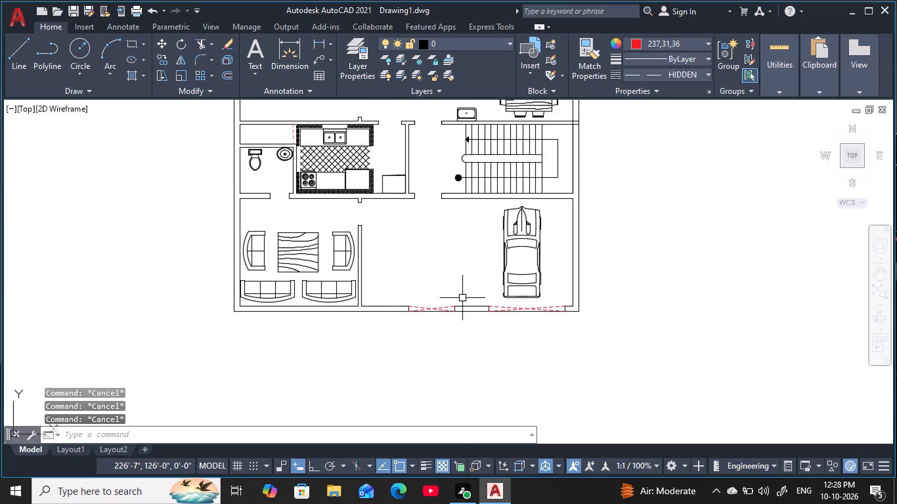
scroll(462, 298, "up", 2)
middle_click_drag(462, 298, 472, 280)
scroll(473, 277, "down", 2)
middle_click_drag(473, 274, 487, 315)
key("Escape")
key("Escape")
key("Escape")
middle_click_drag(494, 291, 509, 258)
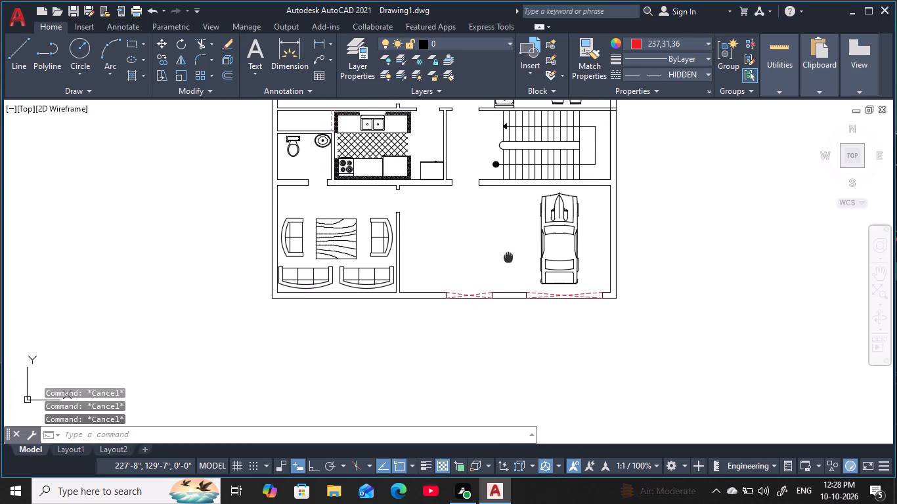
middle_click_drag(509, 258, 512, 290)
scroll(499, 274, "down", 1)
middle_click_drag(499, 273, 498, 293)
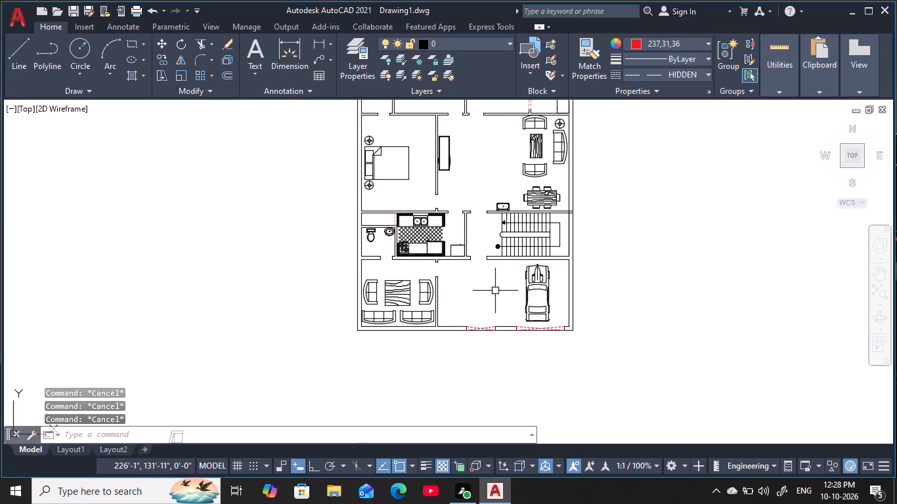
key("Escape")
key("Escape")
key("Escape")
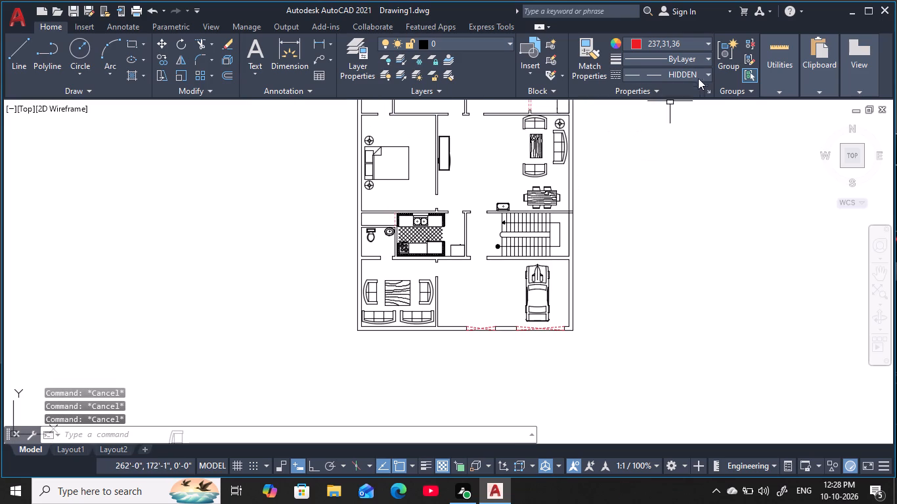
Set the current linetype to Continuous and the current object colour to black 0,0,0.
left_click(703, 72)
left_click(681, 128)
left_click(675, 45)
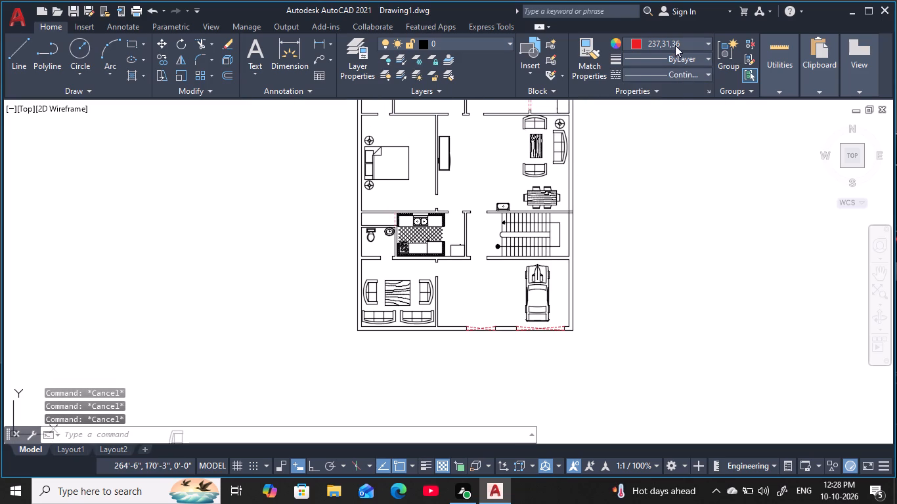
left_click(636, 94)
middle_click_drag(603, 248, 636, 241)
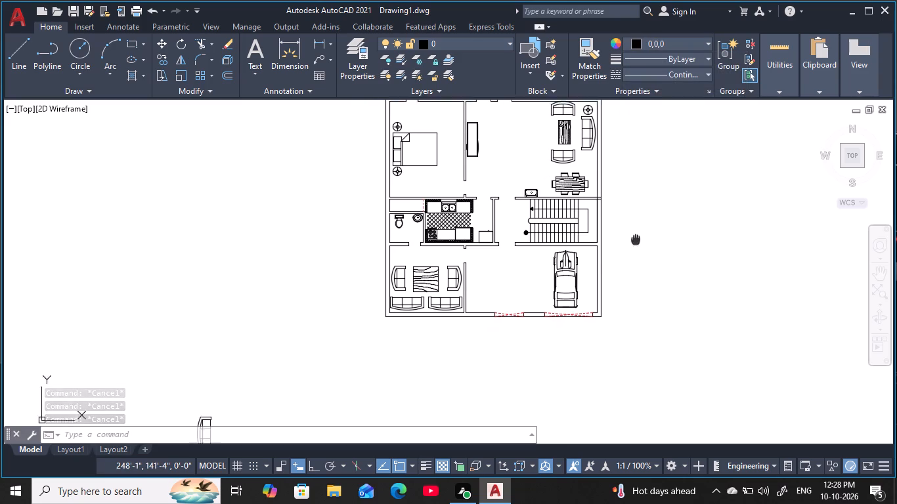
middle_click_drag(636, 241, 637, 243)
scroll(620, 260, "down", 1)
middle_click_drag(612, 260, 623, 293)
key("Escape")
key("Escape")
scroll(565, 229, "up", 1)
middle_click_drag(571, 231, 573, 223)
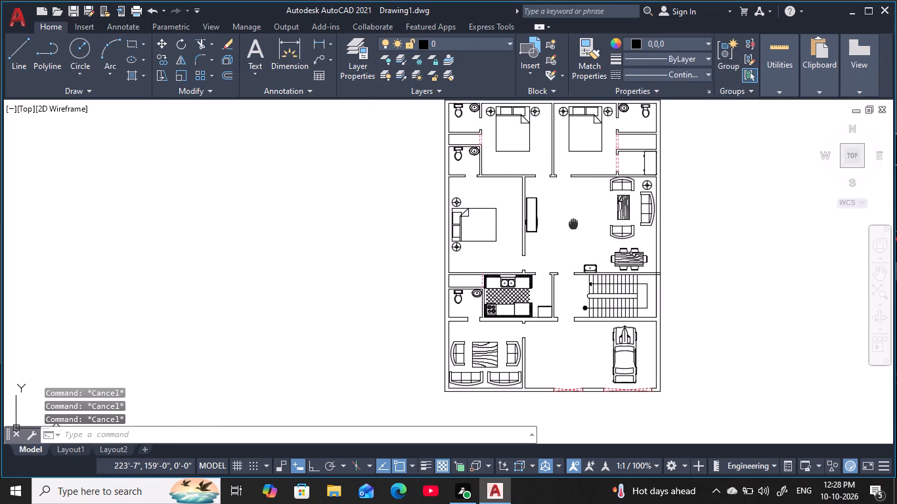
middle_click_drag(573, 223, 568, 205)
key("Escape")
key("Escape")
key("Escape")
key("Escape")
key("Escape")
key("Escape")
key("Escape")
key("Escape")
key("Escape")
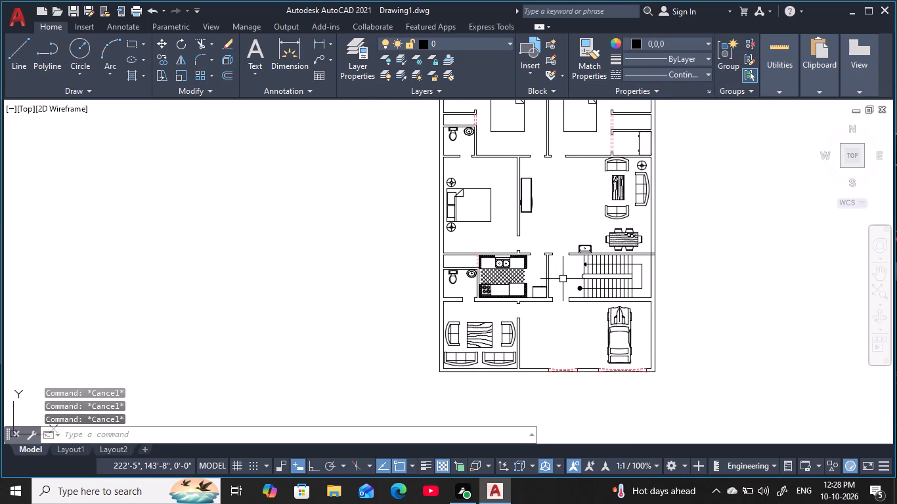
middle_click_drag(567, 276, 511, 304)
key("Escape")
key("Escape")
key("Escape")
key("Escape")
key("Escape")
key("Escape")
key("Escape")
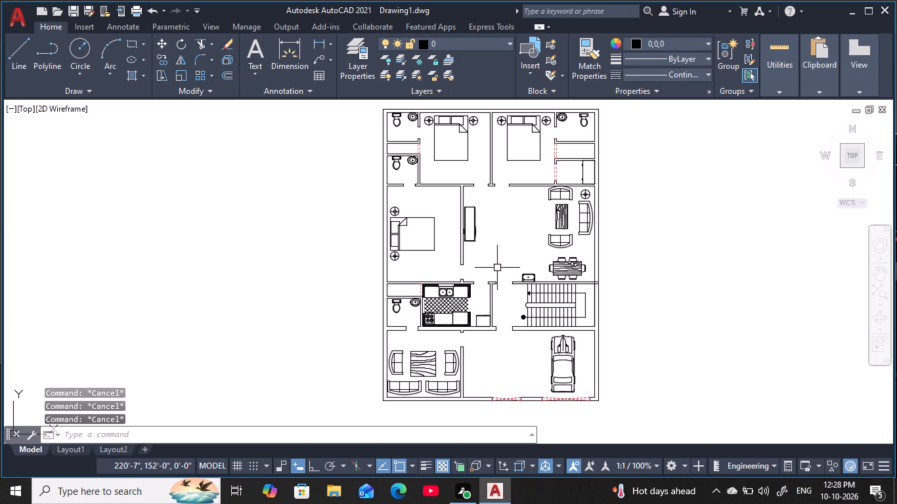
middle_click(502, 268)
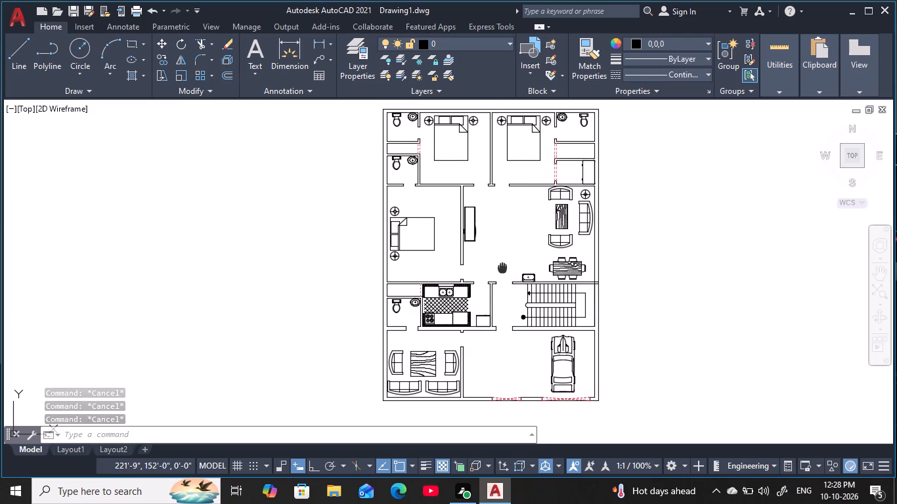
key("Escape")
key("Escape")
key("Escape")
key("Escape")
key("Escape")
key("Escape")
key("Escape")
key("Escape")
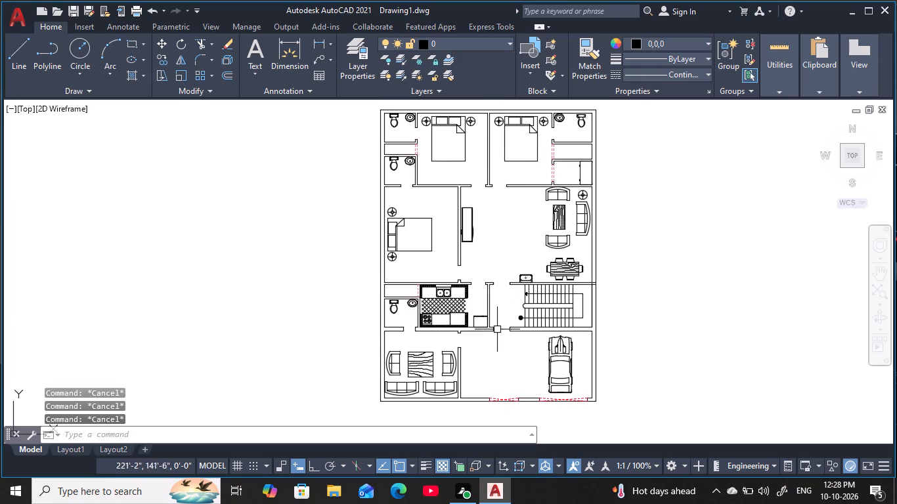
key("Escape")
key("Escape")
Trim the south wall's outer face line across the 6' opening west of the car.
scroll(520, 401, "up", 2)
middle_click_drag(521, 401, 554, 359)
key("Escape")
key("Escape")
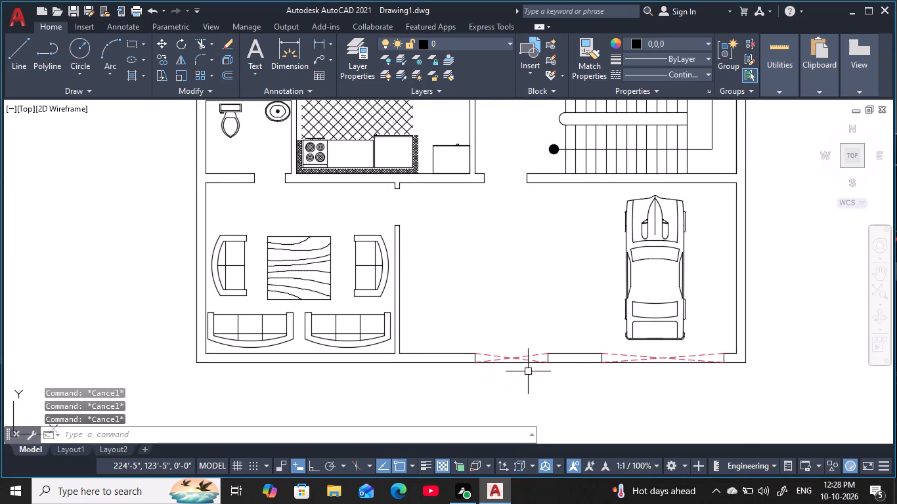
key("Escape")
scroll(529, 372, "up", 3)
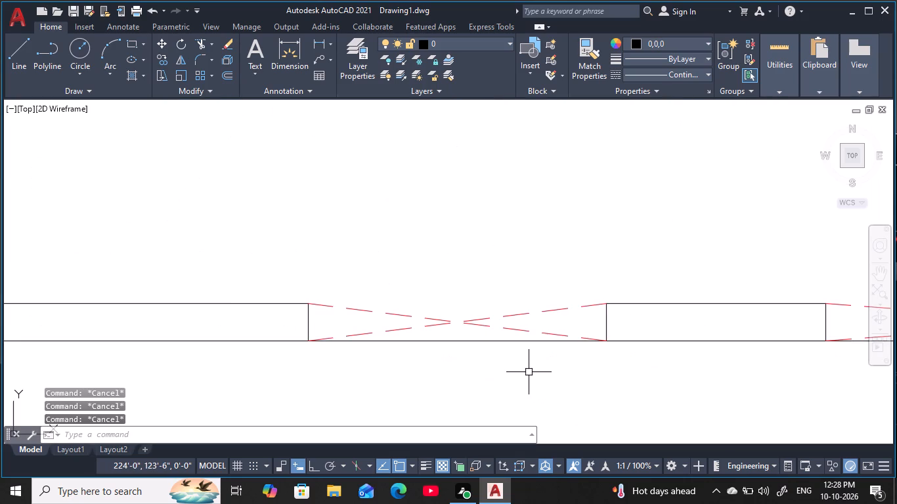
type("tr")
key("space")
left_click(489, 341)
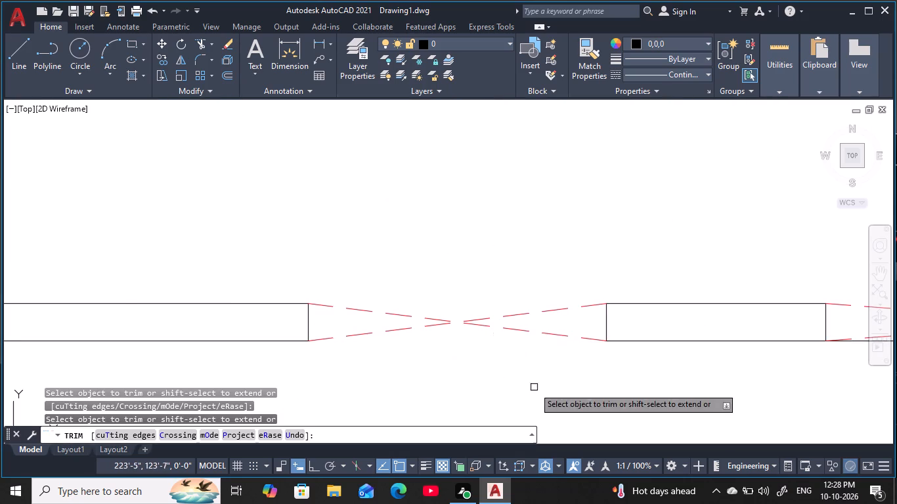
Trim the south wall's outer face line across the 10' car opening.
scroll(580, 396, "down", 2)
middle_click_drag(610, 398, 479, 364)
left_click(651, 345)
scroll(634, 381, "down", 2)
middle_click_drag(636, 382, 646, 375)
key("Escape")
key("Escape")
key("Escape")
key("Escape")
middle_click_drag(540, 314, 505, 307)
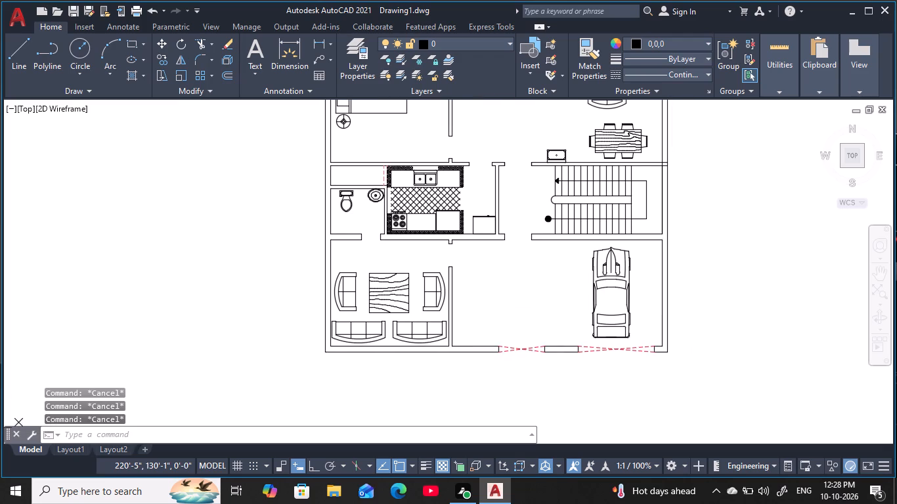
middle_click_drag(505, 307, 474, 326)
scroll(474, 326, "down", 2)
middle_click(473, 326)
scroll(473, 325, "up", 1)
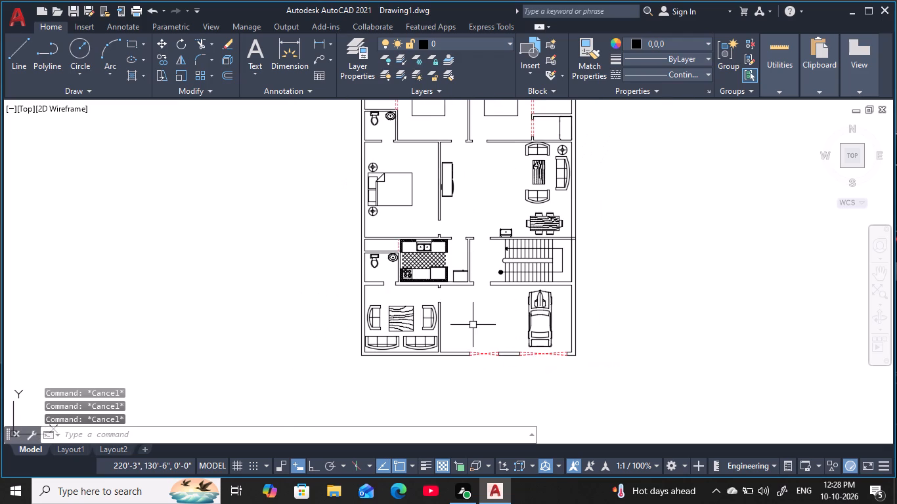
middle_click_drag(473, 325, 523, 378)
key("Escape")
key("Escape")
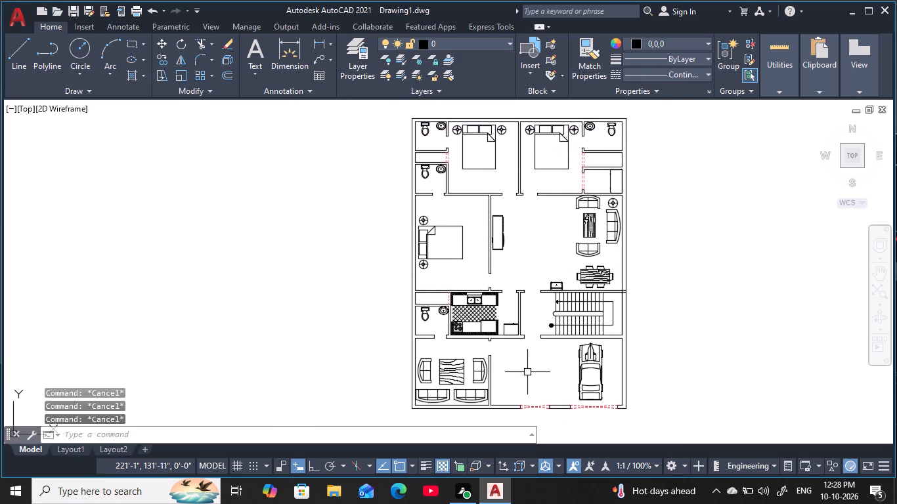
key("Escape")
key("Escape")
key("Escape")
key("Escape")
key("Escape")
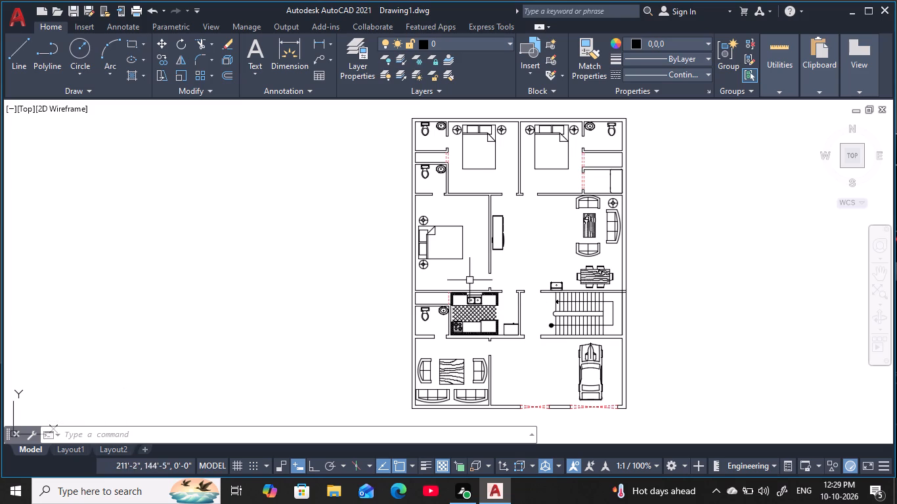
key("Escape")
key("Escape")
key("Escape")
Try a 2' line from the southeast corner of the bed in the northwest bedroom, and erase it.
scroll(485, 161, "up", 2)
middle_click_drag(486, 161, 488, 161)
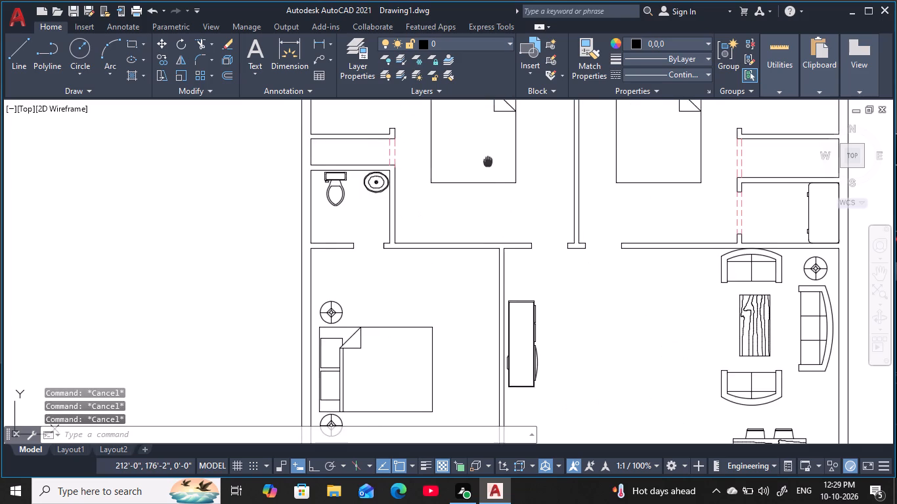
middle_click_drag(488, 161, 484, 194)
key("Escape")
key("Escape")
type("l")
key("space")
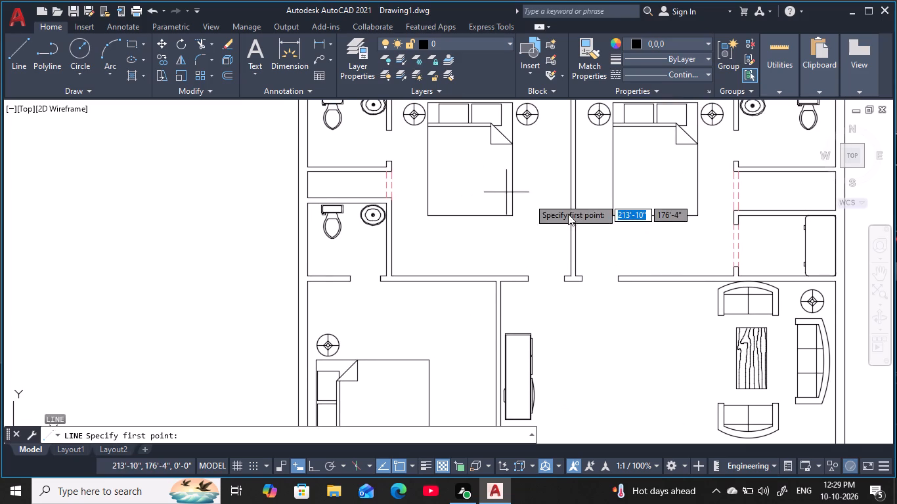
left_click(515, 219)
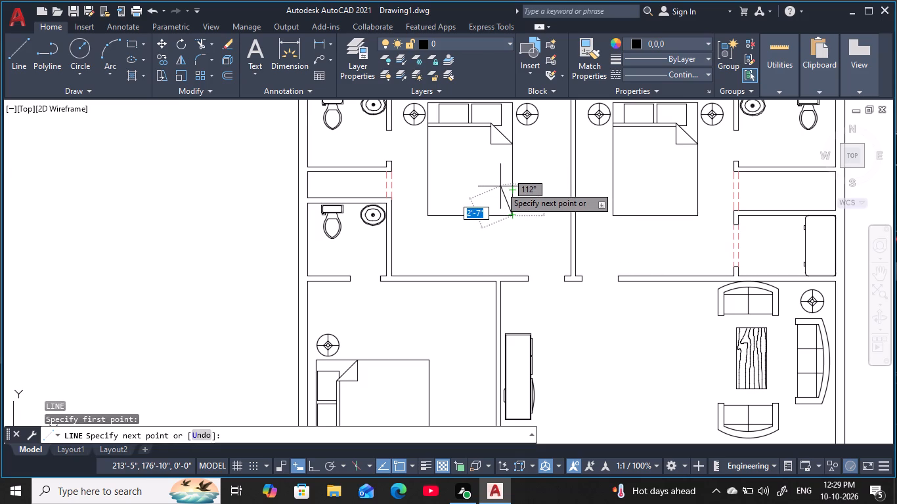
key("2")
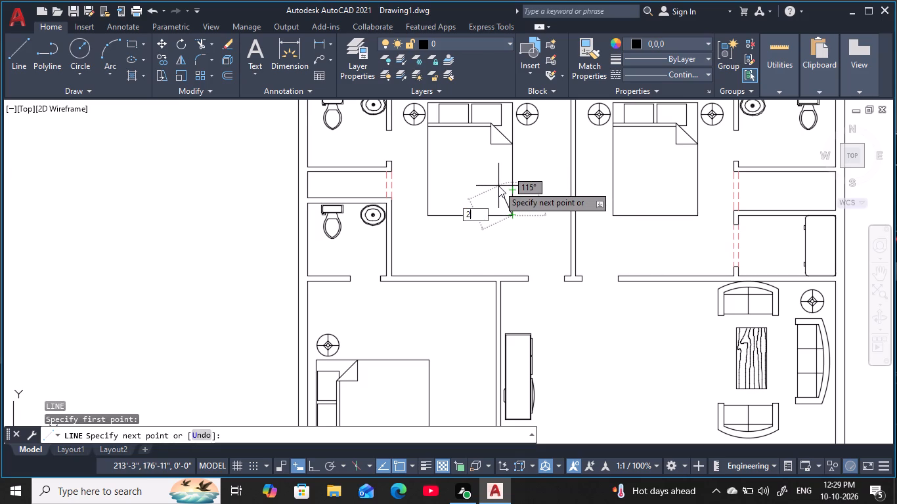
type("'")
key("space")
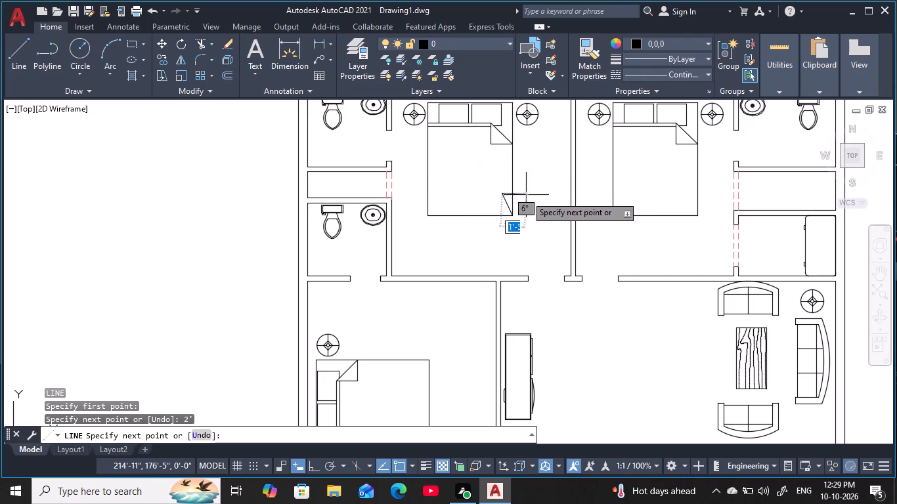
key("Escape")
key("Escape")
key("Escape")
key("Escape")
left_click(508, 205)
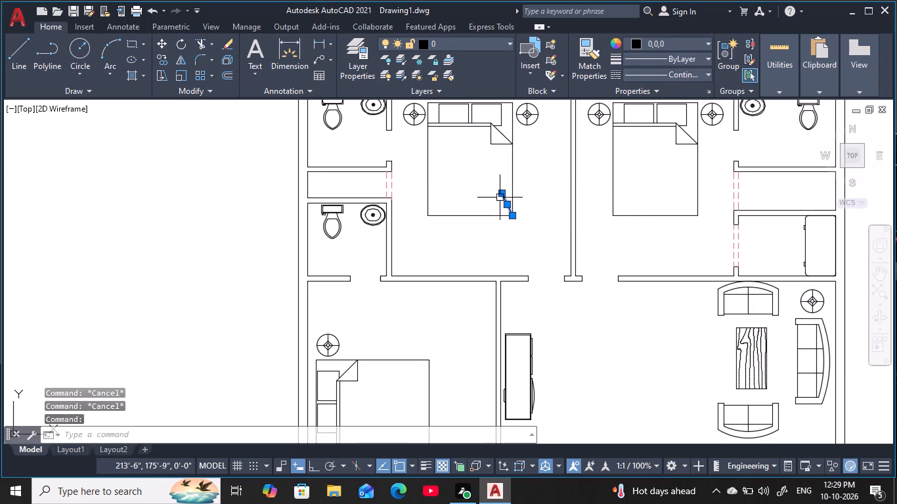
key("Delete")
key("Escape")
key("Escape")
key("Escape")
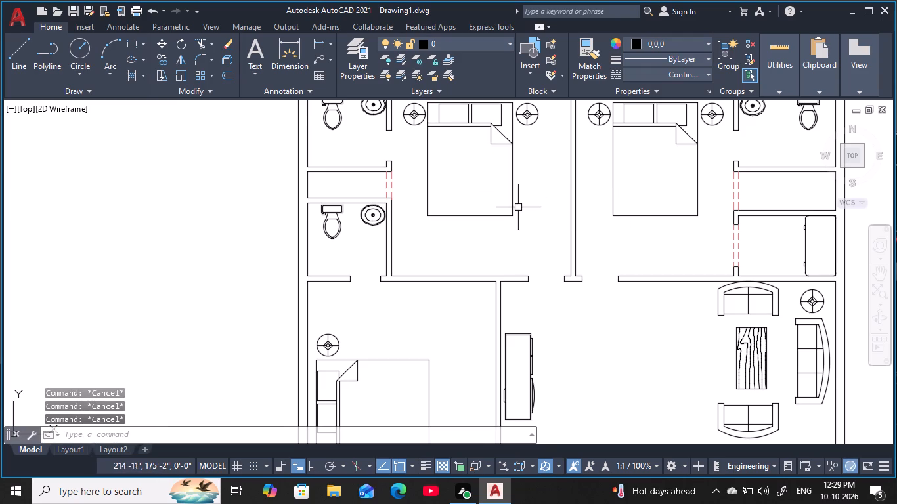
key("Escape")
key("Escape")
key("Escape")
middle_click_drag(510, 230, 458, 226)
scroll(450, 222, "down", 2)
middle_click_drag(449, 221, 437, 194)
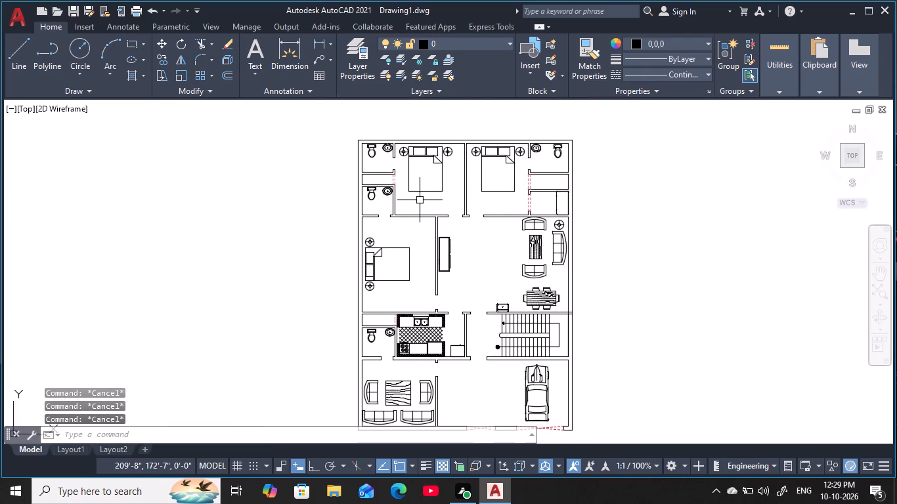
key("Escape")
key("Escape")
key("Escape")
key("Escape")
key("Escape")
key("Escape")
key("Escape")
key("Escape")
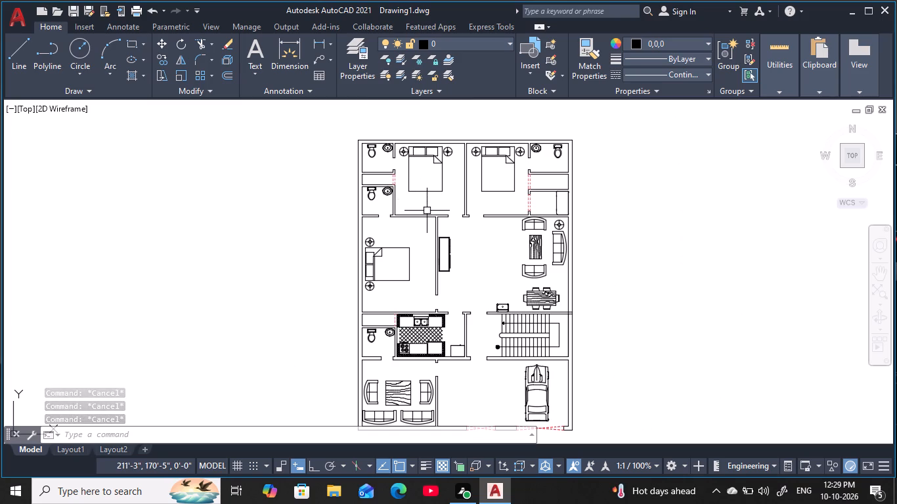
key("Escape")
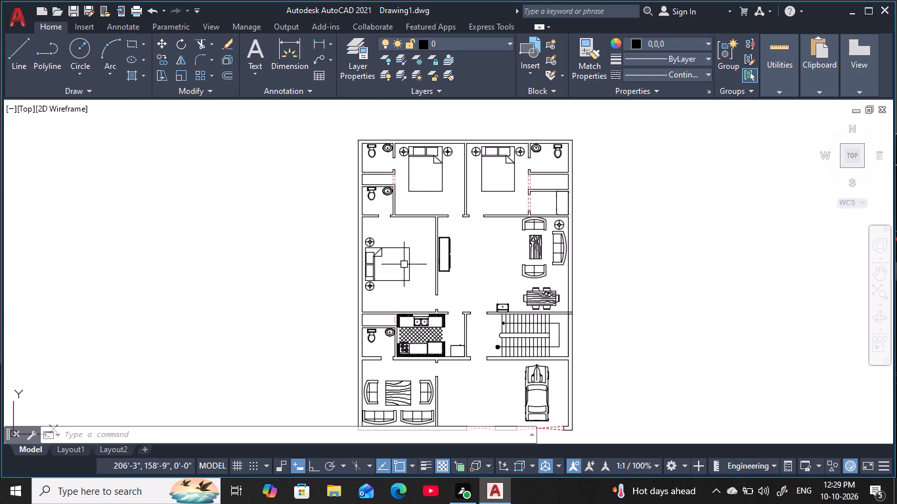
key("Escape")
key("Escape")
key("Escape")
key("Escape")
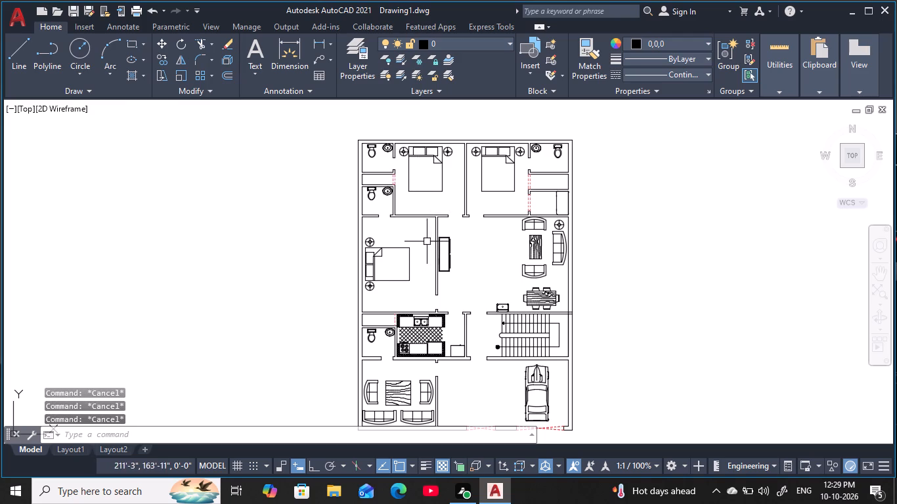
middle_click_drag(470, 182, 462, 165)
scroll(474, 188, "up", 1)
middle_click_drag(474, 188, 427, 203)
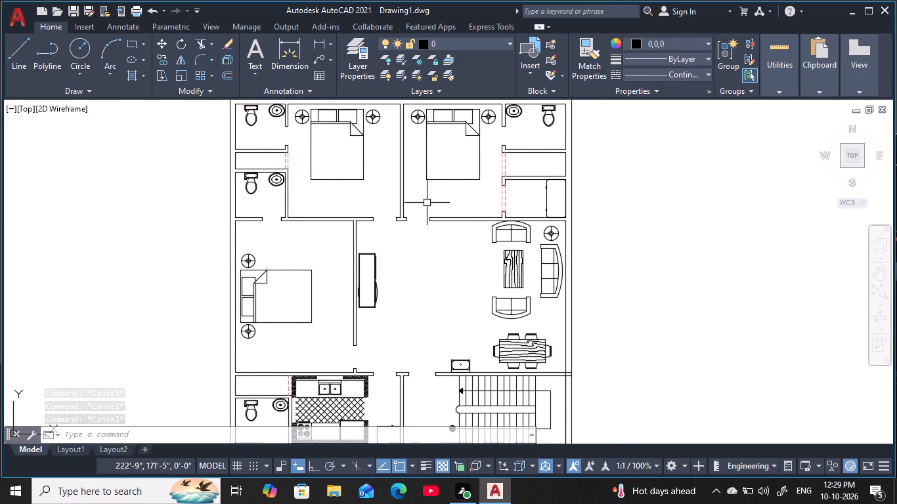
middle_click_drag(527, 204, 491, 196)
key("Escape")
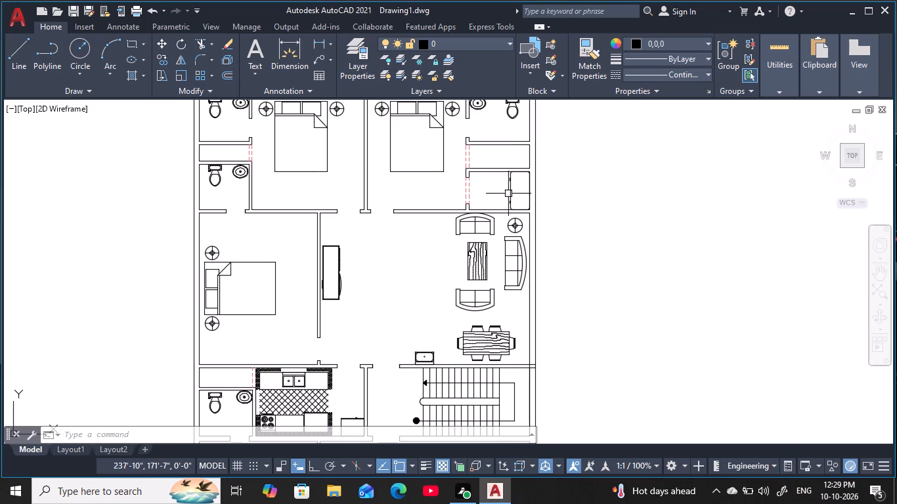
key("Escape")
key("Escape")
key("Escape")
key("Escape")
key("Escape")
Turn on Ortho mode for line drawing in the empty area east of the plan.
middle_click_drag(563, 203, 532, 225)
key("Escape")
key("Escape")
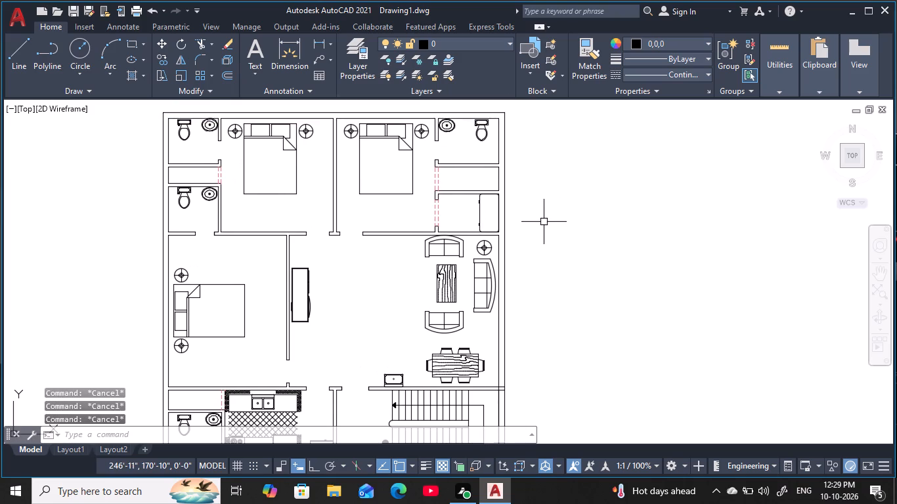
type("l")
key("space")
left_click(558, 184)
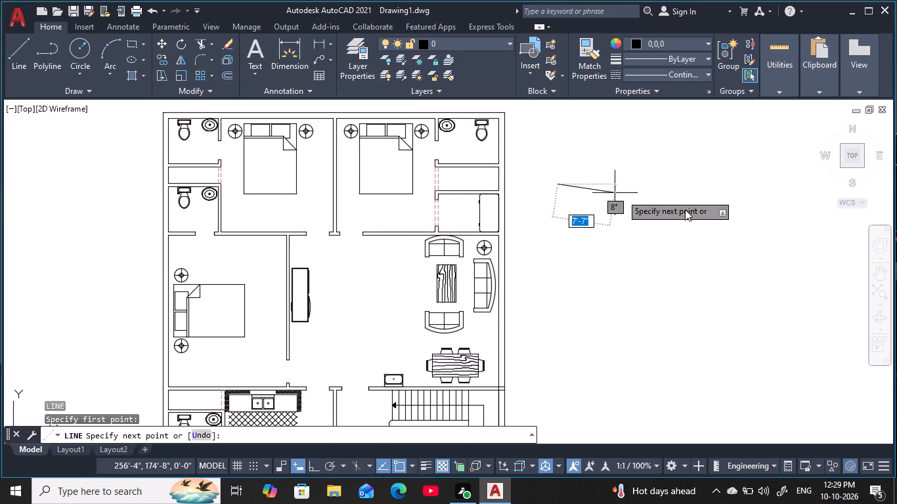
key("F8")
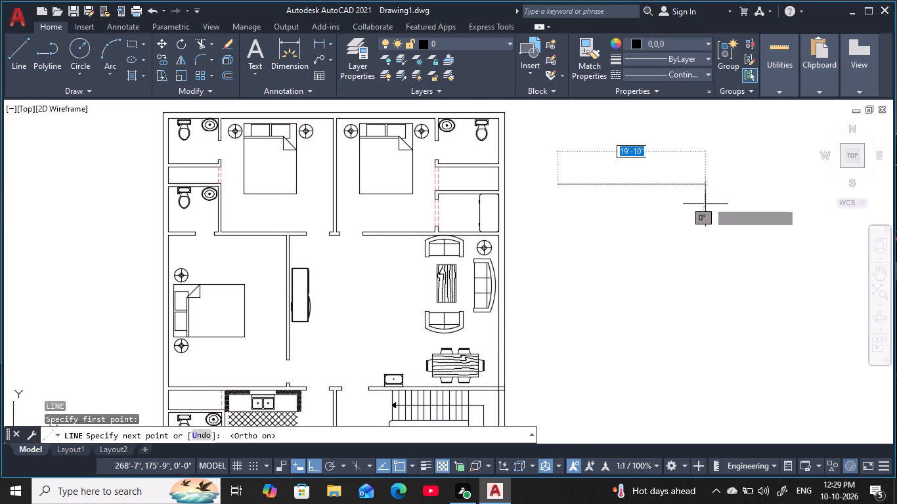
key("Escape")
key("Escape")
key("Escape")
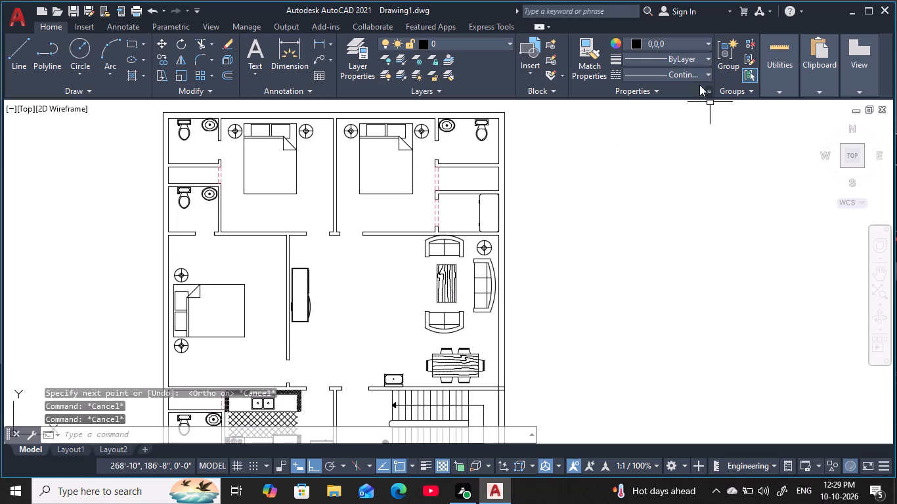
key("Escape")
Draw a 4' by 9" rectangle from lines in blue 39,118,187 in the empty area east of the plan.
left_click(707, 43)
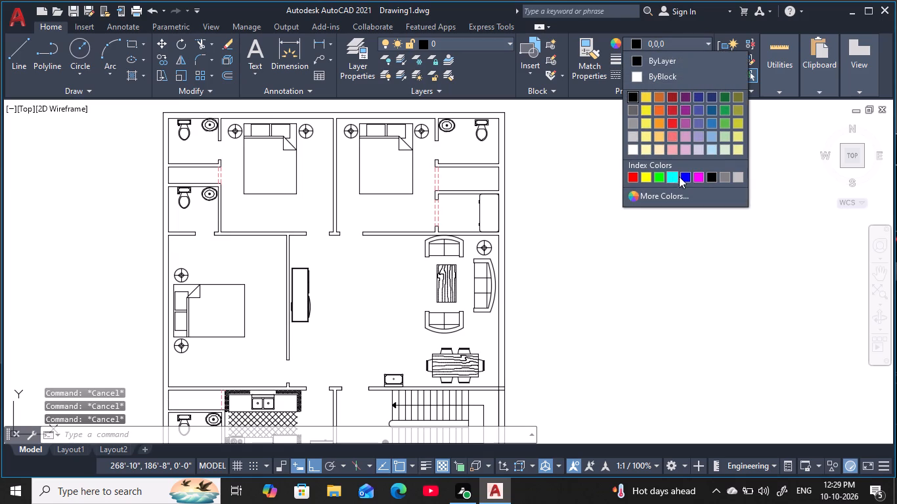
left_click(709, 121)
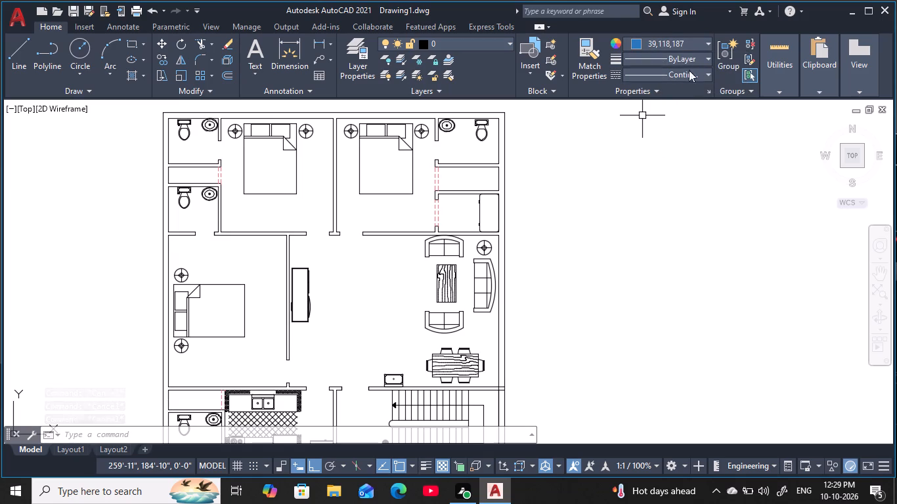
type("l")
key("space")
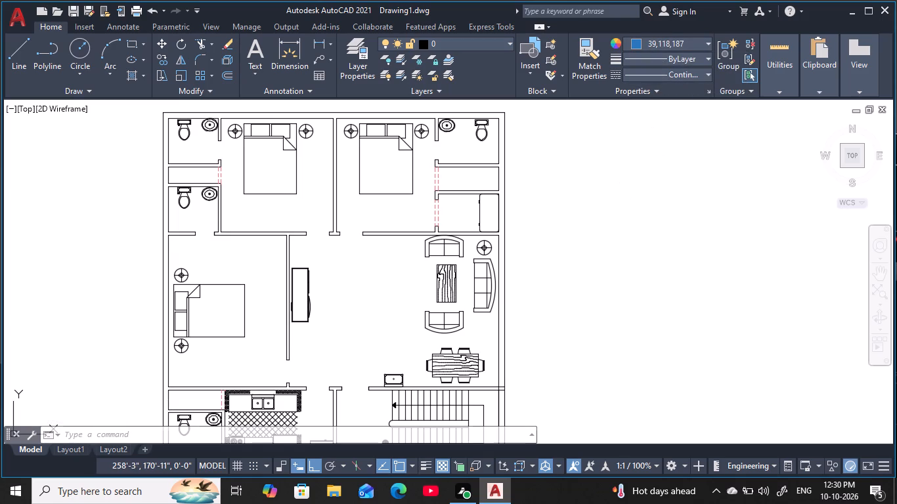
left_click(607, 187)
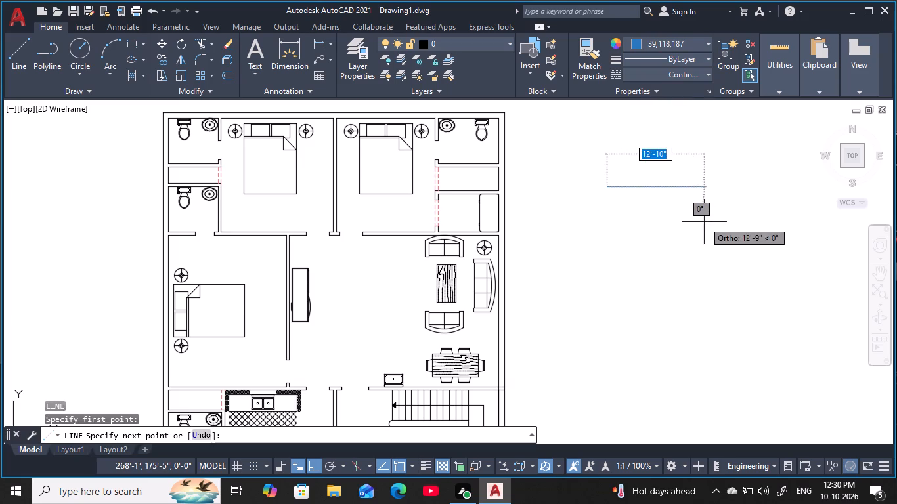
type("4'")
key("space")
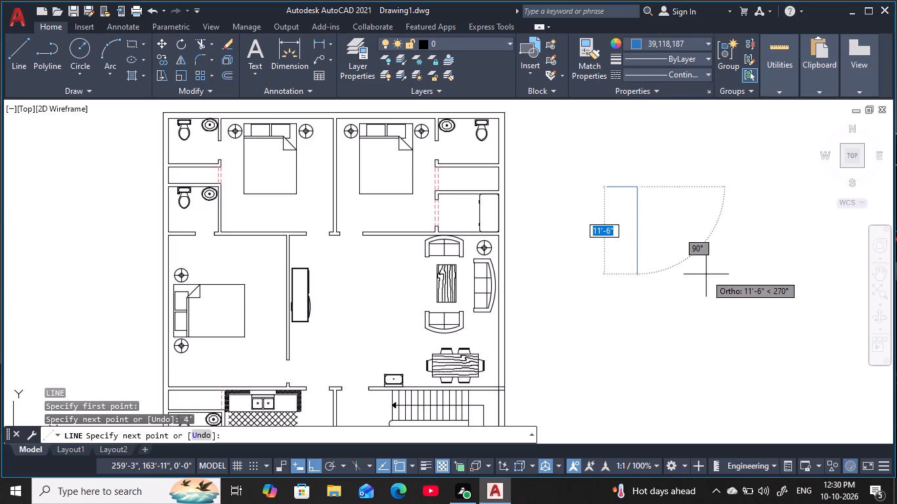
type("9")
key("space")
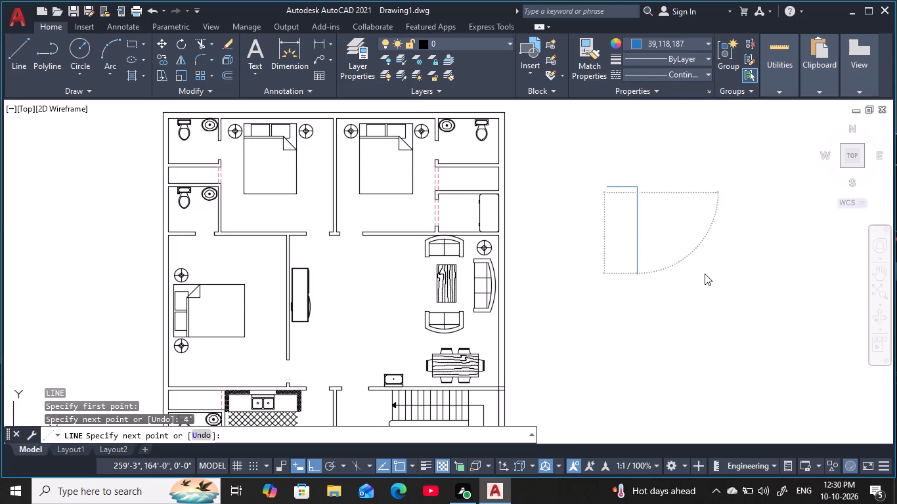
type("4'")
key("space")
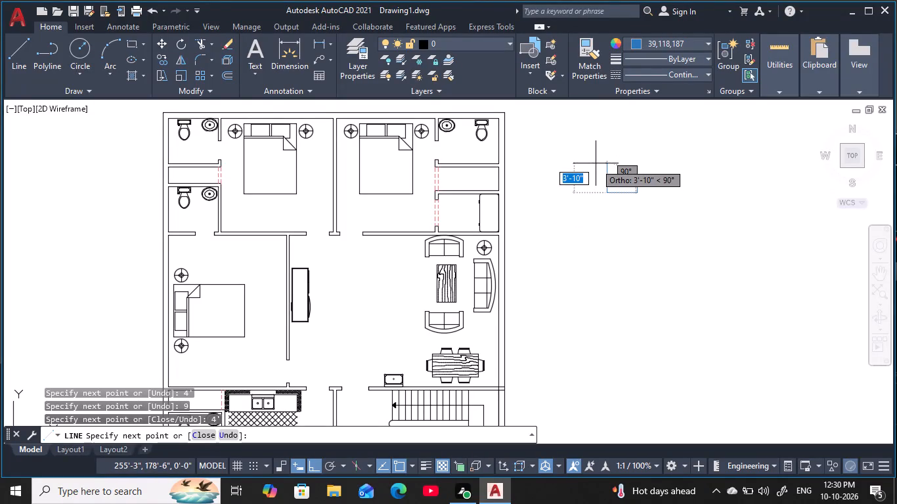
key("9")
key("space")
key("Escape")
key("Escape")
key("Escape")
key("Escape")
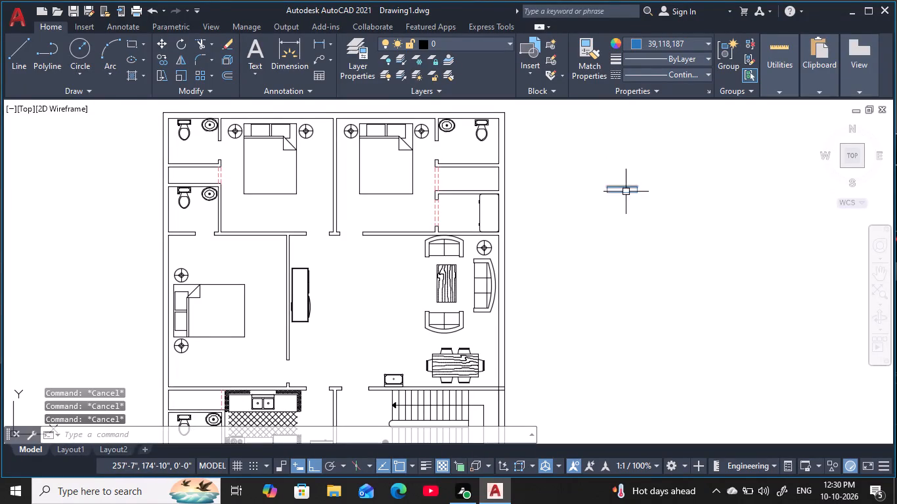
Draw a lengthwise centre line through the blue rectangle, joining the midpoints of its two short sides.
scroll(626, 192, "up", 3)
key("Escape")
middle_click(626, 192)
key("Escape")
key("Escape")
key("Escape")
type("l")
key("space")
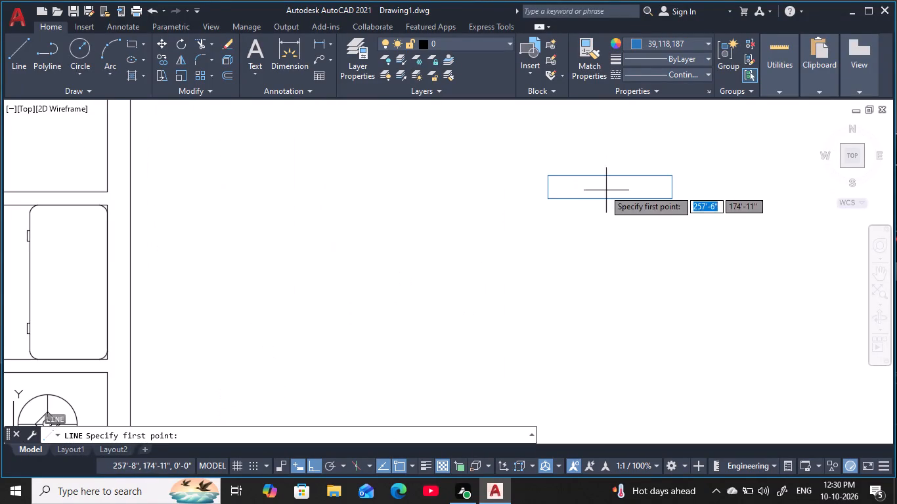
left_click(546, 186)
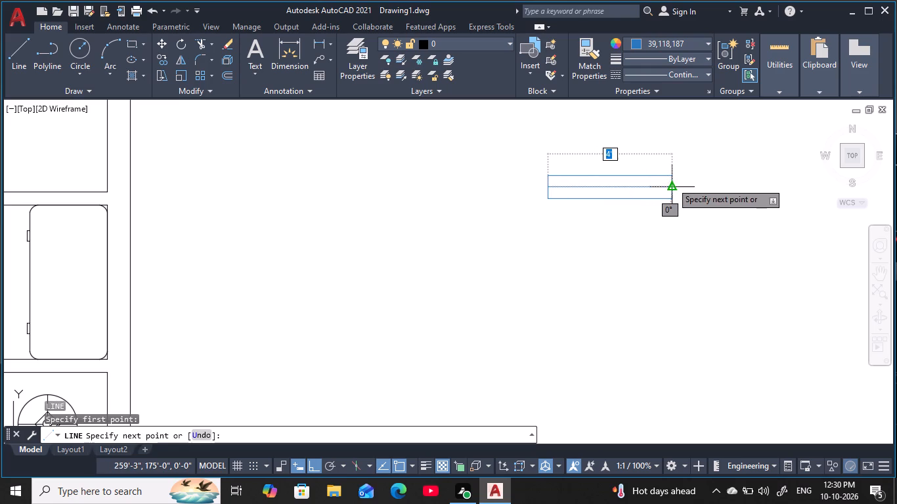
left_click(672, 186)
key("Escape")
key("Escape")
key("Escape")
key("Escape")
key("Escape")
key("Escape")
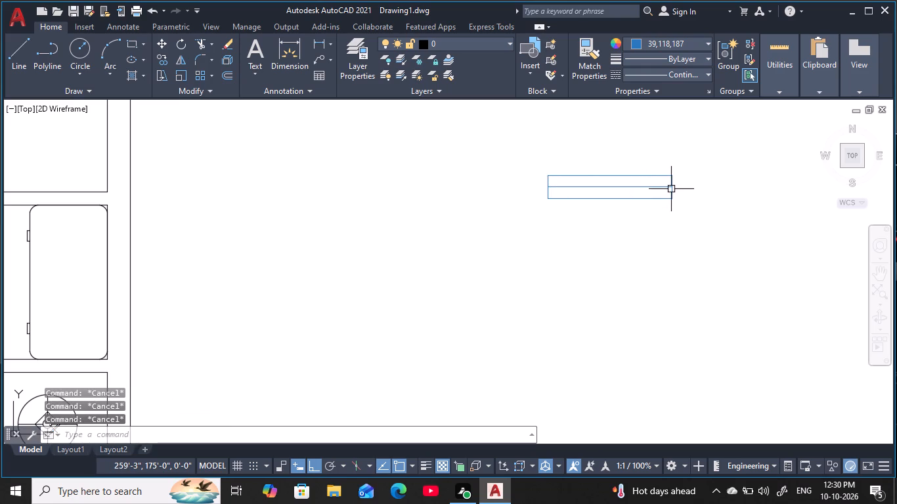
Offset the centre line of the 4' blue rectangle by 1.5" to both its north and south sides.
key("o")
key("space")
key("1")
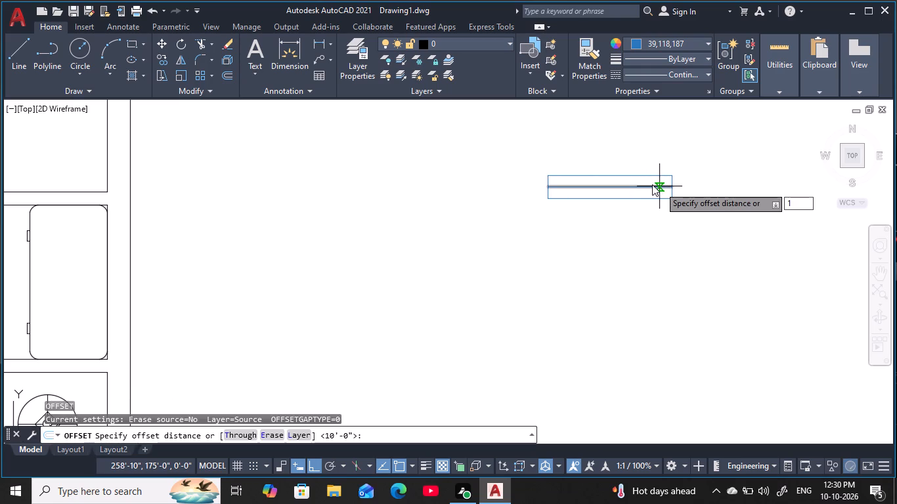
key("period")
key("5")
key("space")
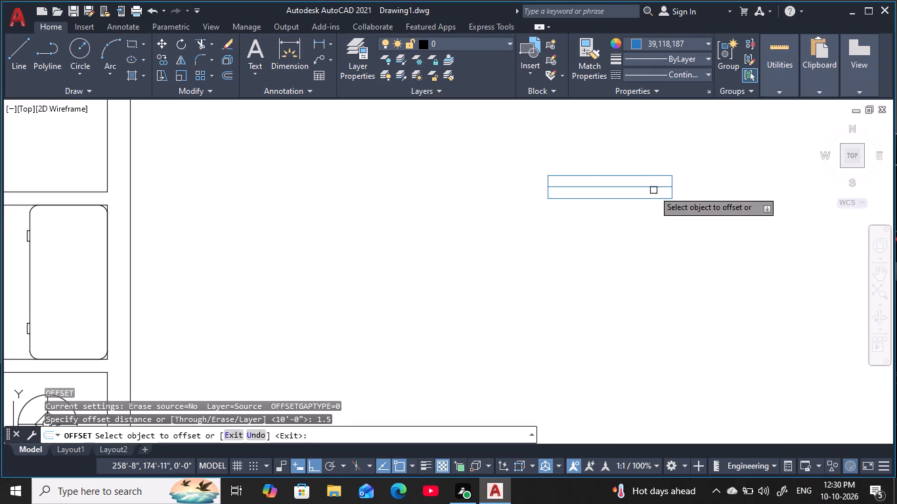
left_click(649, 186)
left_click(648, 177)
left_click(647, 188)
left_click(653, 209)
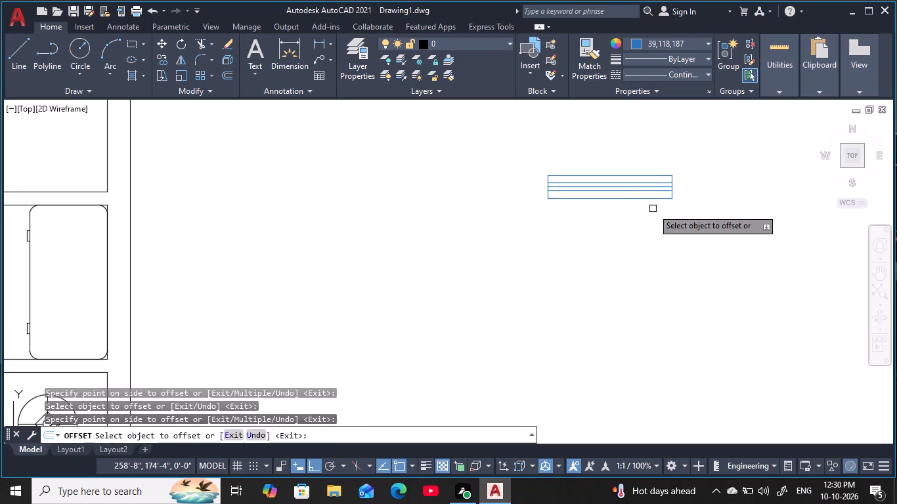
key("Escape")
key("Escape")
key("Escape")
key("Escape")
key("Escape")
middle_click_drag(607, 213, 598, 194)
key("Escape")
key("Escape")
key("Escape")
middle_click_drag(594, 197, 598, 230)
key("Escape")
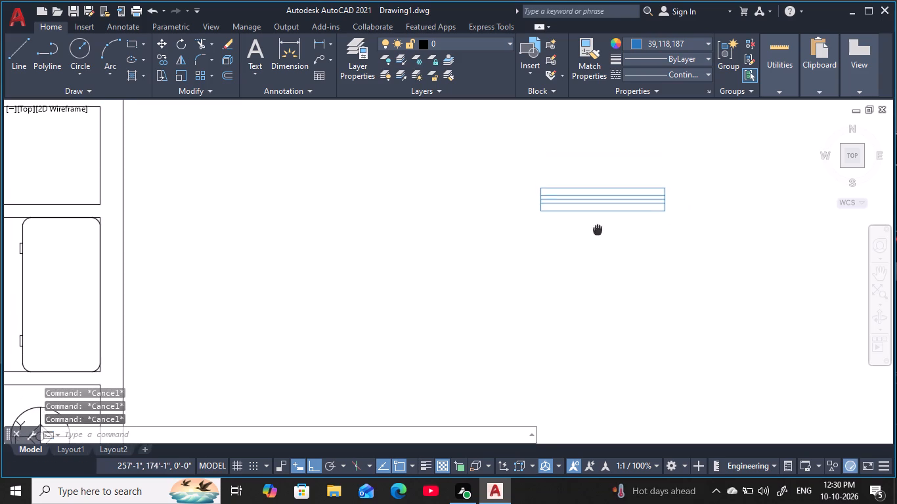
middle_click_drag(598, 230, 598, 230)
key("Escape")
Copy the complete 4' window symbol straight west into the empty area between it and the plan.
left_click_drag(492, 158, 506, 168)
left_click(728, 242)
left_click(703, 241)
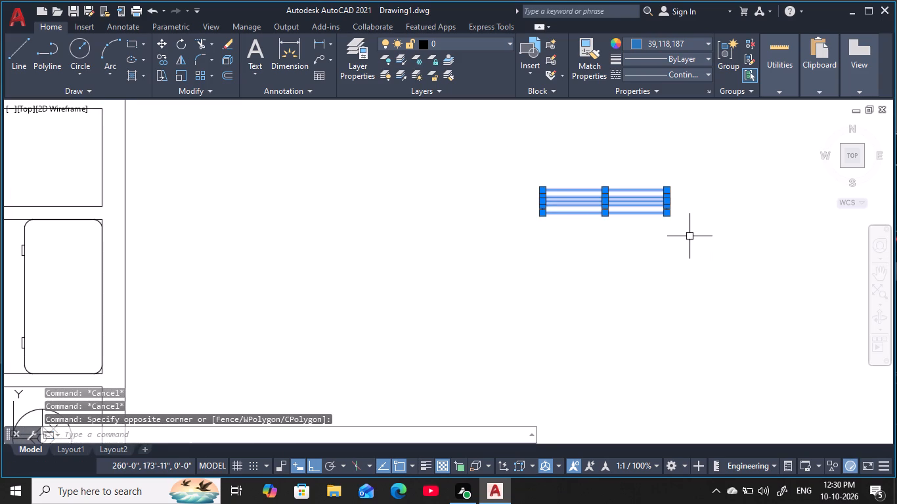
key("c")
type("o")
key("space")
left_click(631, 199)
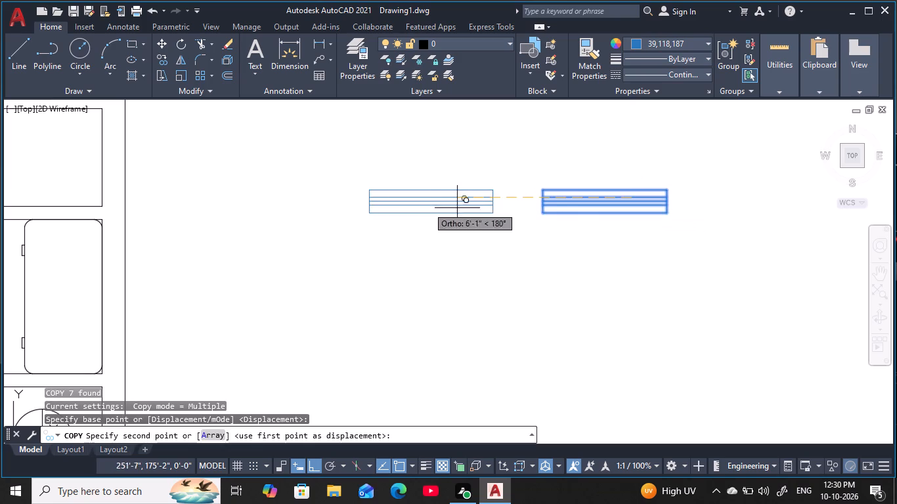
left_click(420, 206)
key("Escape")
key("Escape")
key("Escape")
key("Escape")
key("Escape")
Rotate the copied 4' window symbol by 90° so that it stands vertically.
left_click(284, 161)
left_click(467, 252)
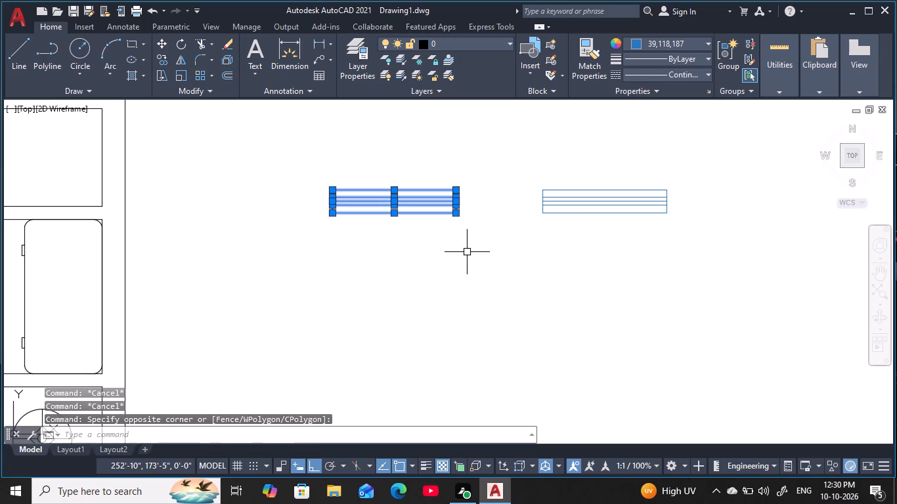
key("r")
key("o")
key("space")
left_click(420, 208)
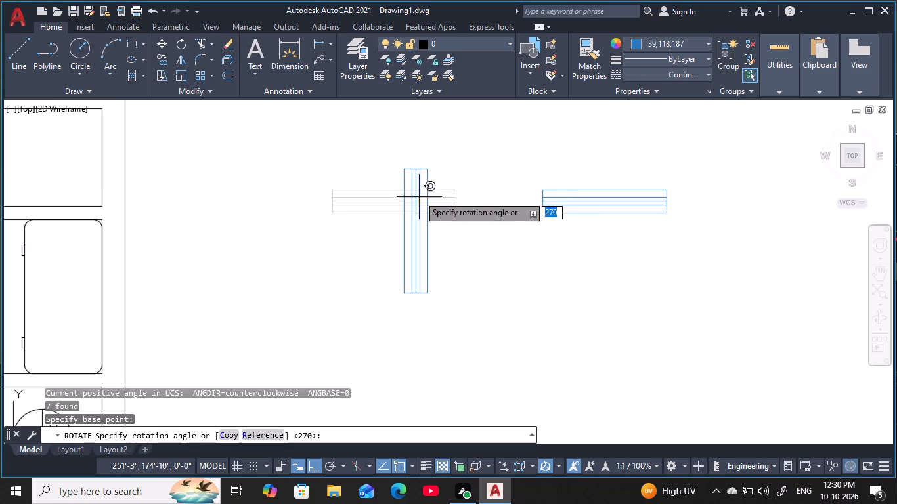
left_click(400, 144)
key("Escape")
key("Escape")
scroll(475, 244, "down", 1)
middle_click_drag(468, 221, 438, 150)
key("Escape")
key("Escape")
key("Escape")
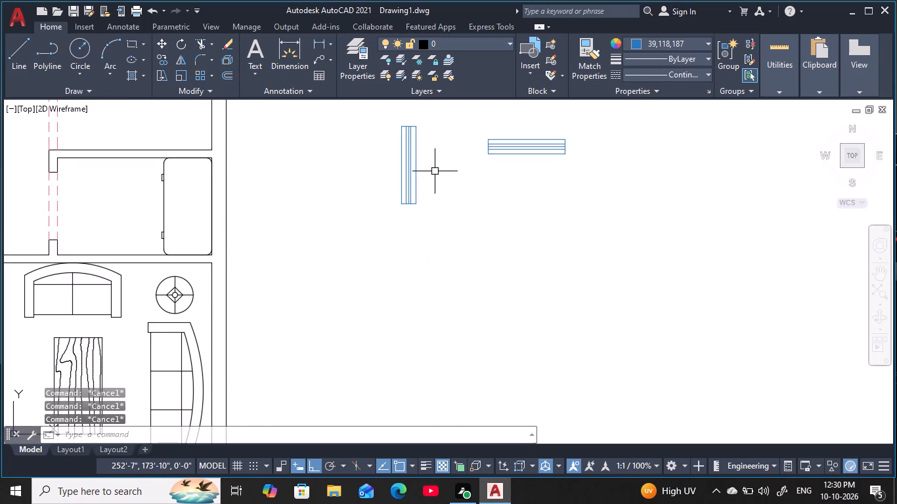
key("Escape")
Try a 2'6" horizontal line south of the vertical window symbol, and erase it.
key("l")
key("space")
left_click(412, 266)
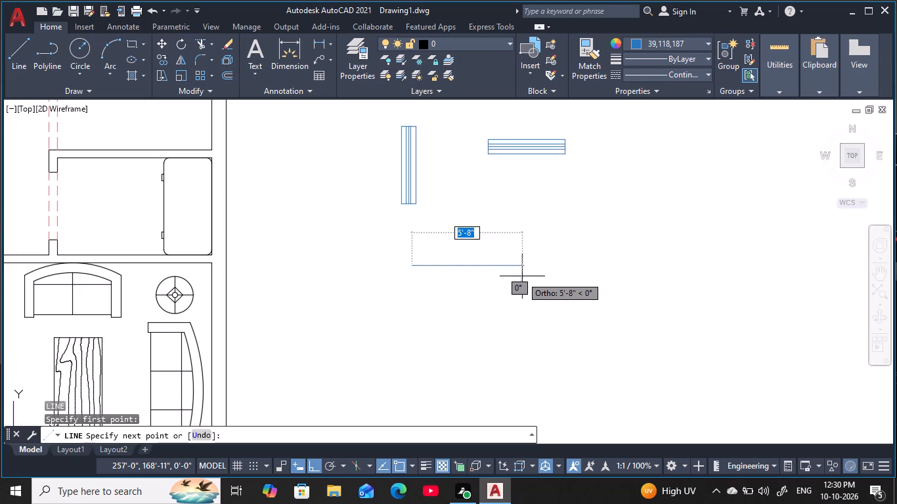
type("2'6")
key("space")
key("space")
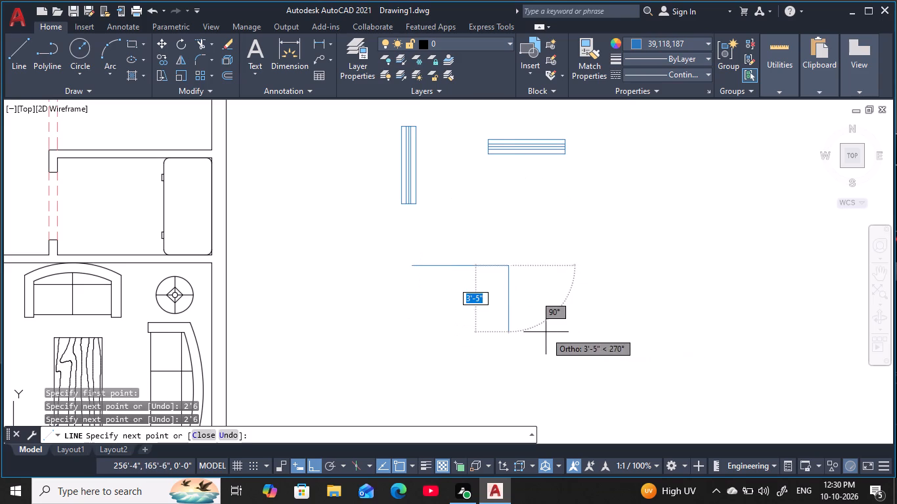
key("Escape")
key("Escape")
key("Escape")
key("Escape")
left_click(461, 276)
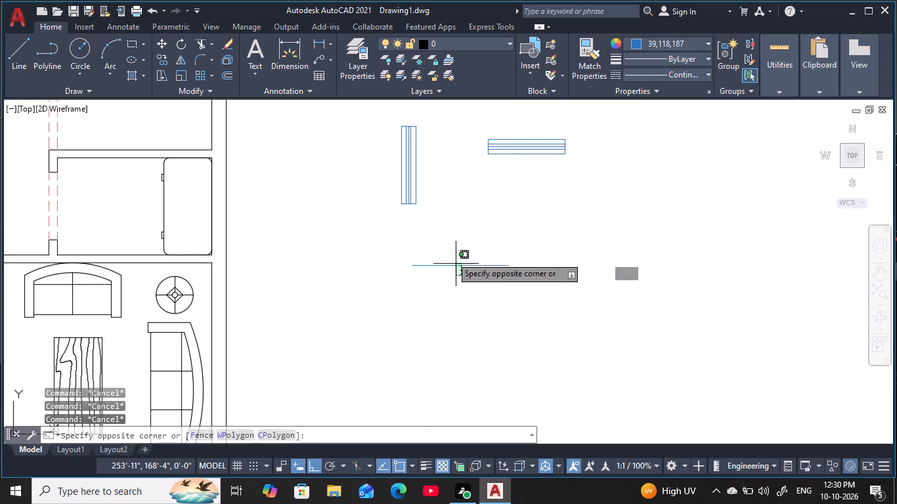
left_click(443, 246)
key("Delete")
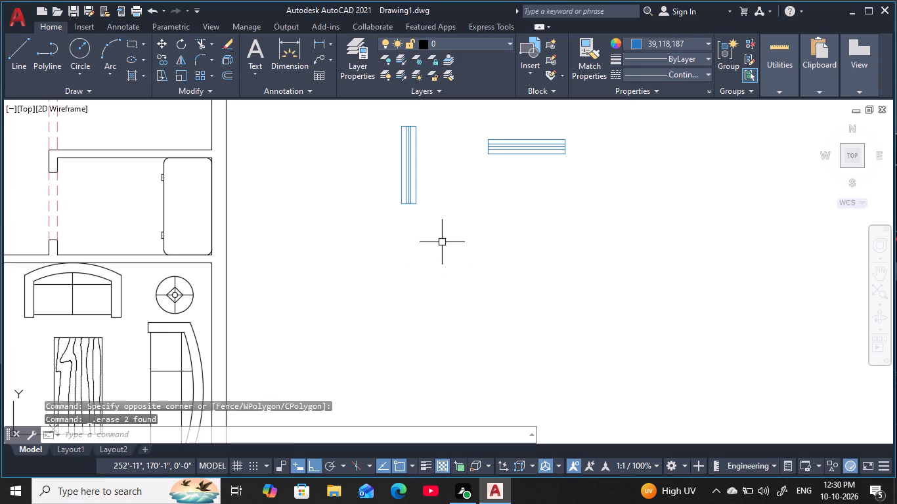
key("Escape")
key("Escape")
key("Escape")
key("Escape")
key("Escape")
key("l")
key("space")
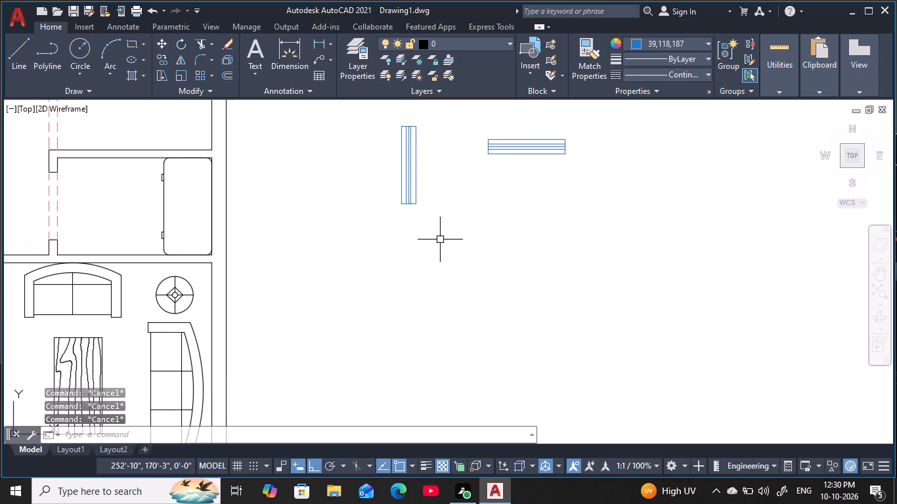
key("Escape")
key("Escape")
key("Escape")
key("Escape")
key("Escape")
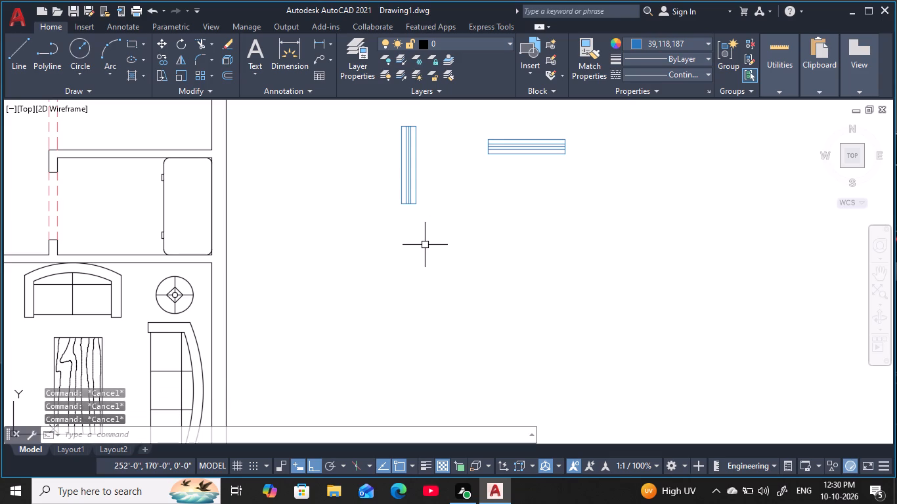
Draw a 2'6" by 9" horizontal rectangle from lines just south of the vertical 4' window symbol.
key("l")
key("space")
left_click(421, 245)
key("2")
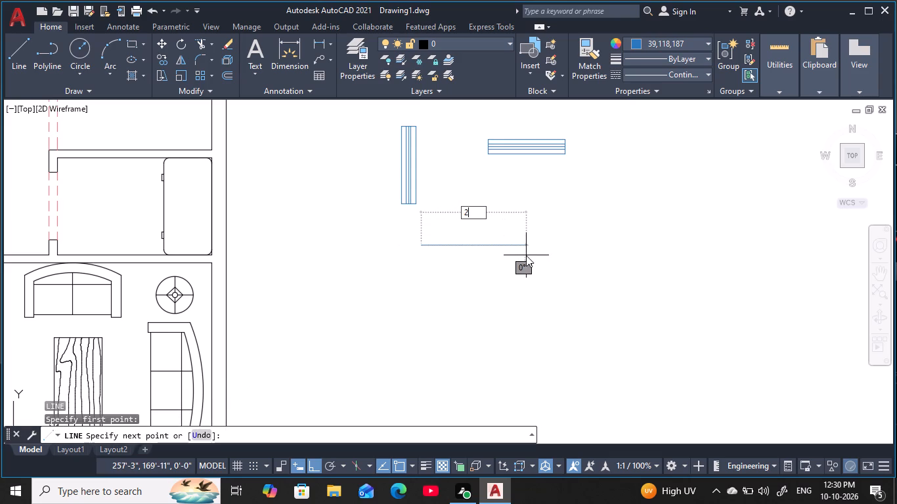
key("apostrophe")
key("6")
key("space")
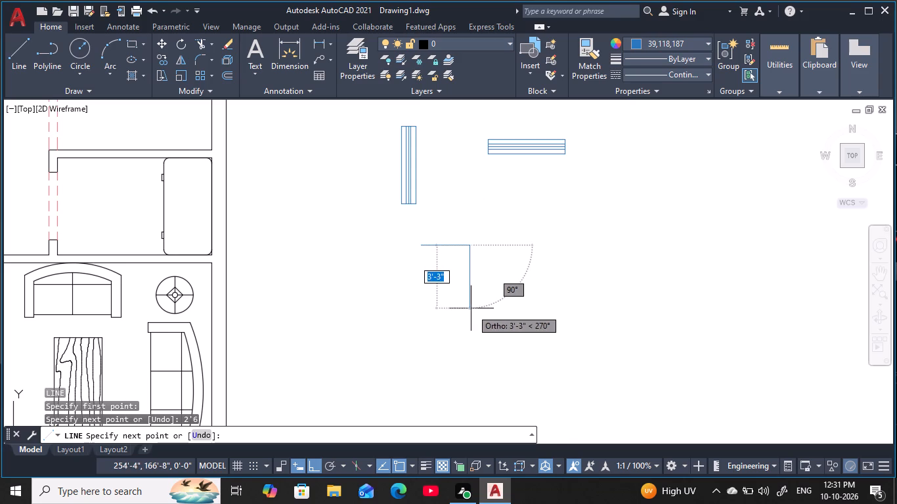
type("9")
key("space")
type("2'")
type("6")
key("space")
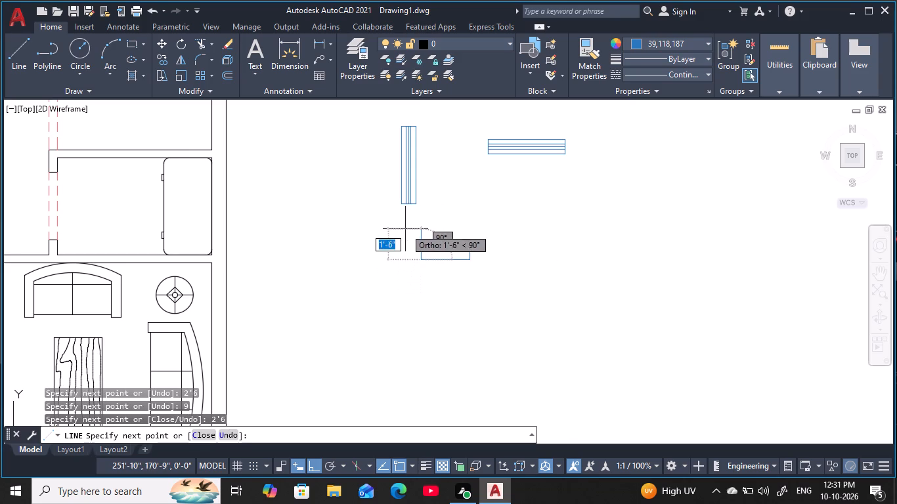
type("9")
key("space")
key("Escape")
key("Escape")
key("Escape")
key("Escape")
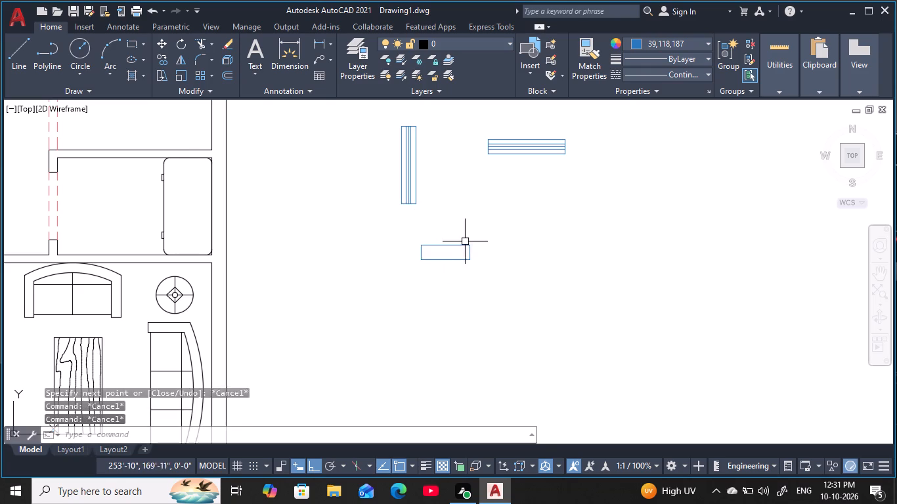
Draw a lengthwise centre line through the 2'6" rectangle, joining the midpoints of its two short sides.
scroll(466, 236, "up", 3)
key("Escape")
middle_click_drag(466, 236, 498, 176)
key("Escape")
key("Escape")
key("Escape")
key("Escape")
key("l")
key("space")
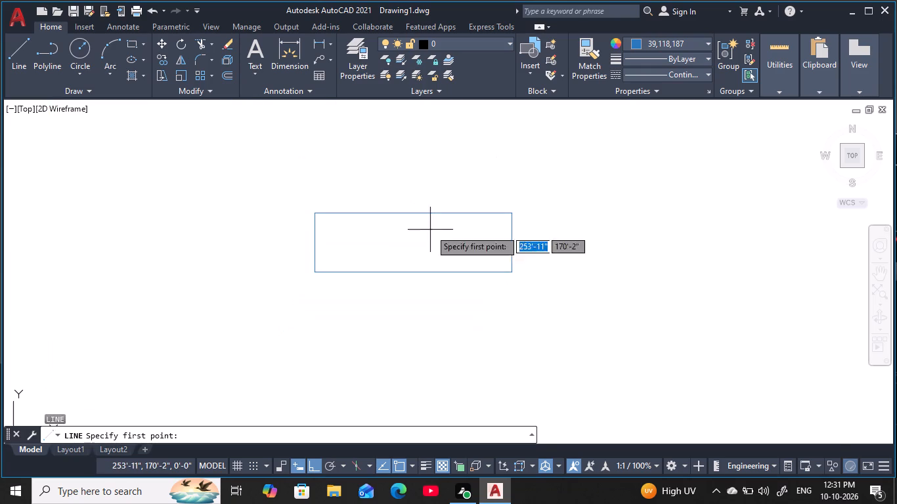
left_click(312, 240)
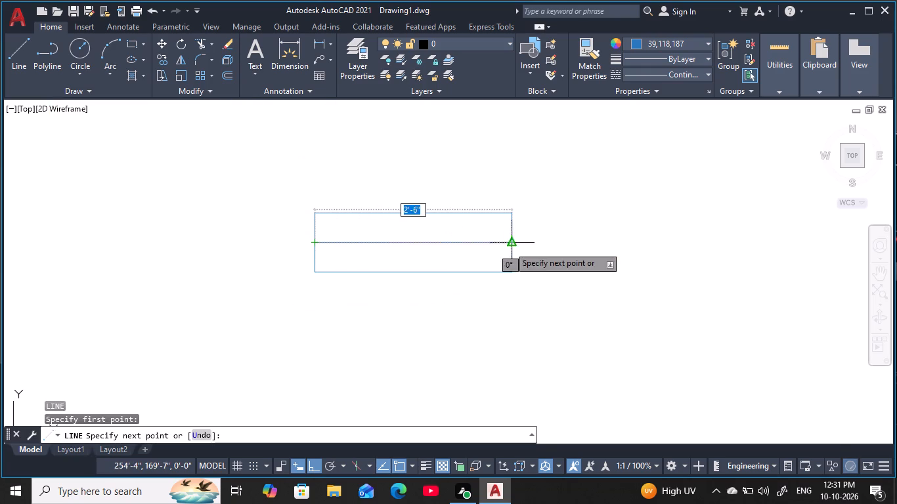
left_click(510, 246)
key("Escape")
key("Escape")
key("Escape")
key("Escape")
key("Escape")
key("Escape")
key("Escape")
Offset the centre line of the 2'6" rectangle by 1.5" to both its north and south sides.
key("o")
key("space")
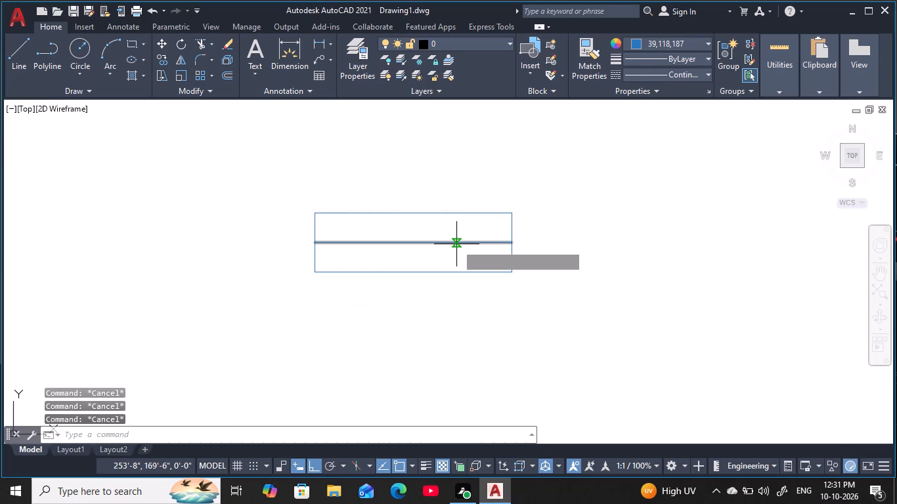
type("1.")
type("5")
key("space")
left_click(450, 246)
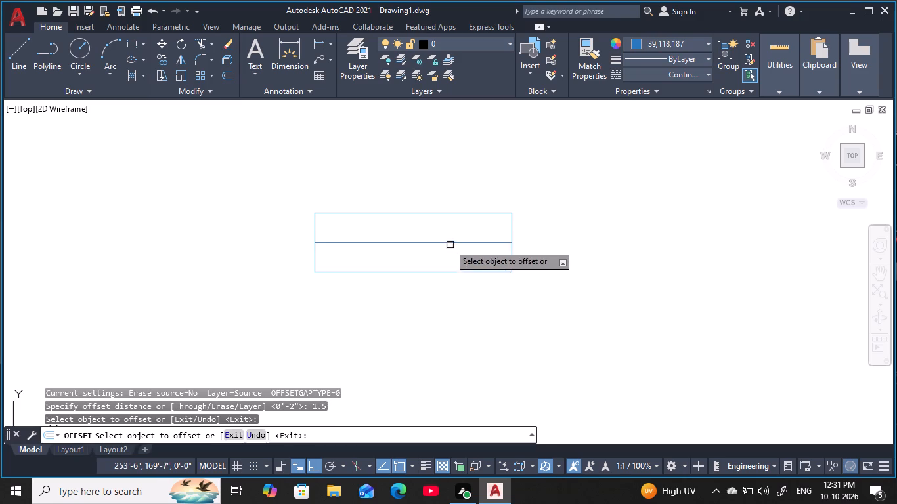
left_click(447, 245)
left_click(449, 224)
left_click(452, 241)
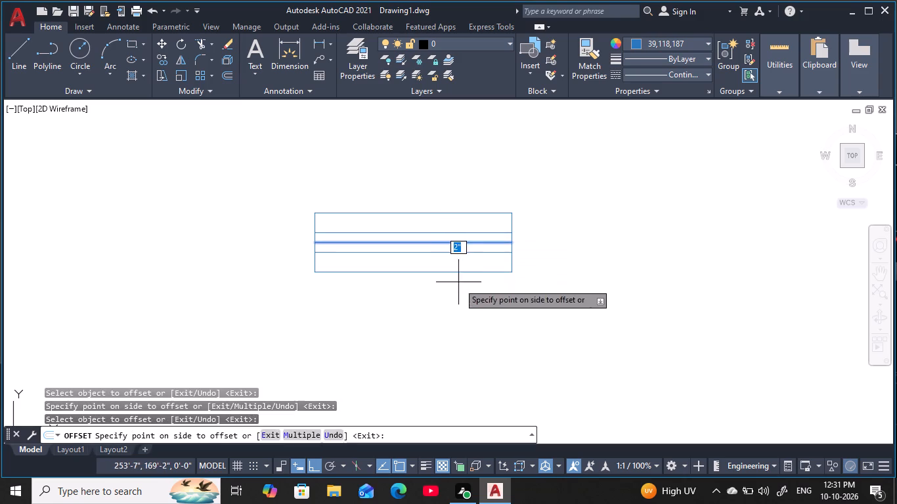
left_click(462, 300)
key("Escape")
key("Escape")
Copy the complete 2'6" window symbol straight west, towards the plan.
scroll(448, 201, "down", 3)
middle_click_drag(448, 201, 463, 207)
key("Escape")
key("Escape")
left_click_drag(510, 283, 504, 274)
left_click(408, 190)
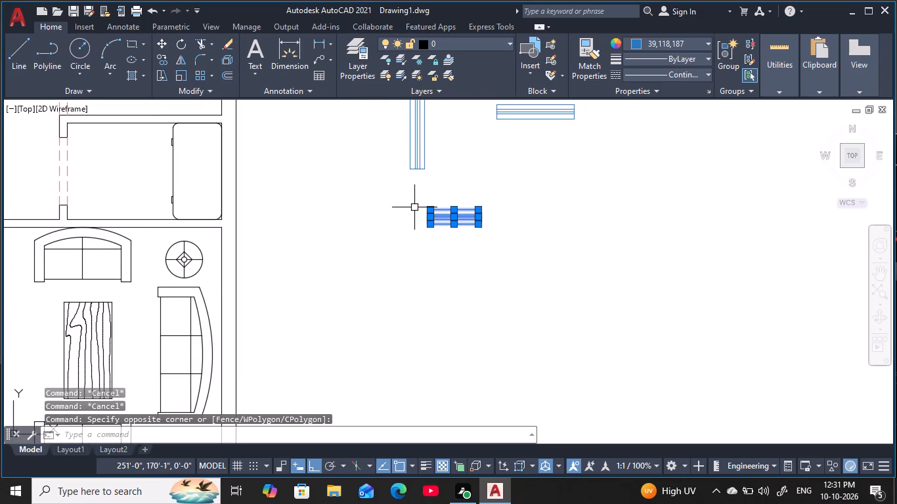
key("c")
key("o")
key("space")
left_click(450, 217)
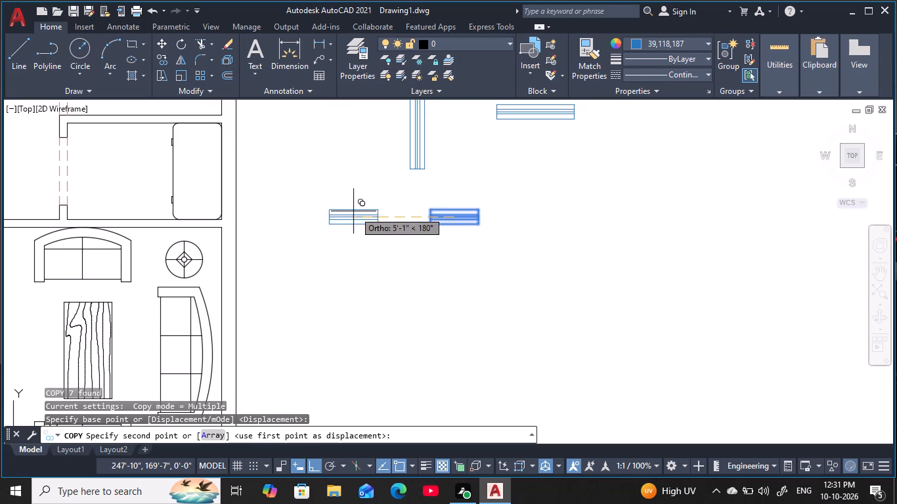
left_click(351, 211)
key("Escape")
key("Escape")
key("Escape")
key("Escape")
key("Escape")
Rotate the copied 2'6" window symbol by 90° so that it stands vertically.
left_click_drag(303, 194, 309, 200)
left_click(401, 251)
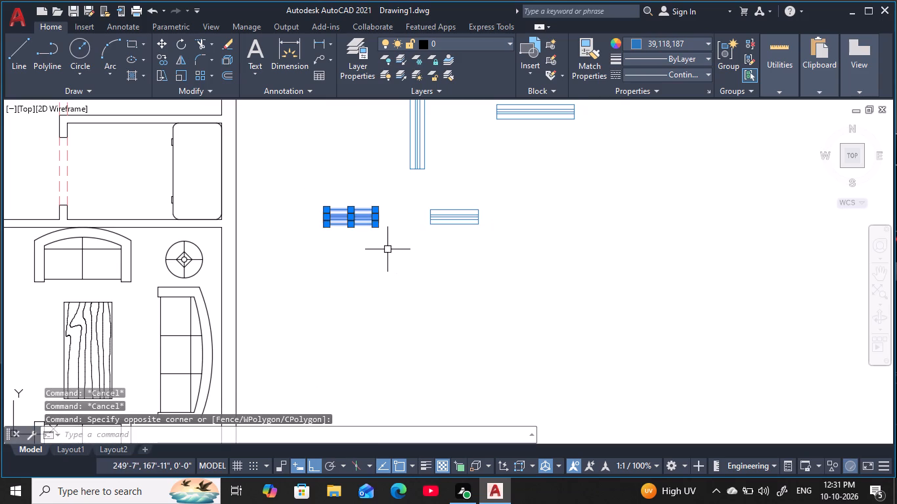
key("r")
key("o")
key("space")
left_click(380, 243)
left_click(355, 173)
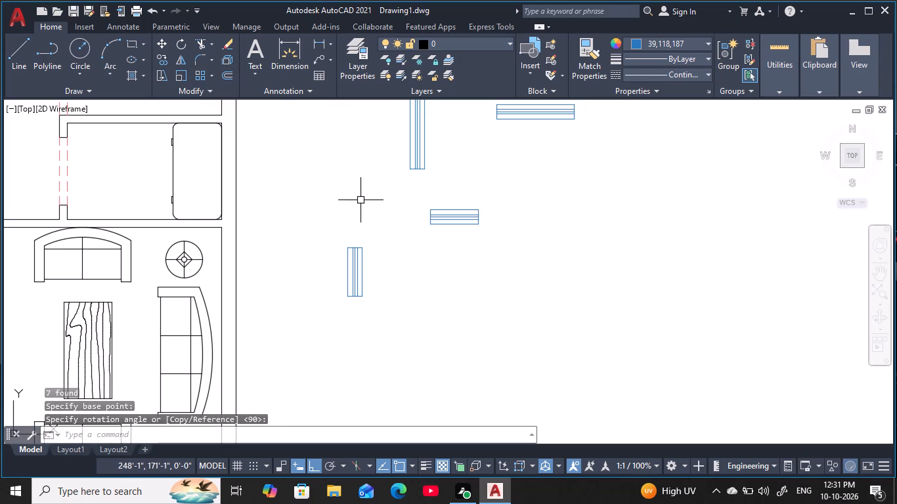
key("Escape")
key("Escape")
scroll(361, 205, "down", 1)
middle_click_drag(394, 220, 521, 251)
scroll(423, 217, "down", 2)
middle_click_drag(423, 217, 478, 262)
key("Escape")
key("Escape")
key("Escape")
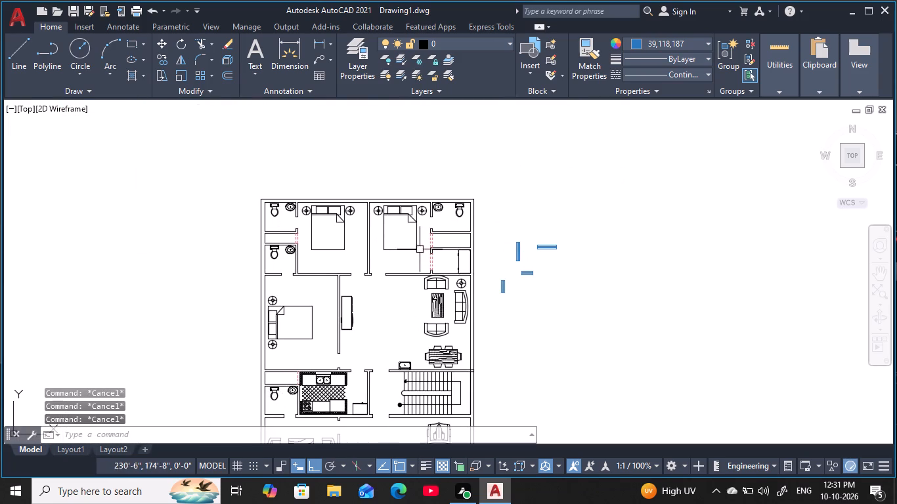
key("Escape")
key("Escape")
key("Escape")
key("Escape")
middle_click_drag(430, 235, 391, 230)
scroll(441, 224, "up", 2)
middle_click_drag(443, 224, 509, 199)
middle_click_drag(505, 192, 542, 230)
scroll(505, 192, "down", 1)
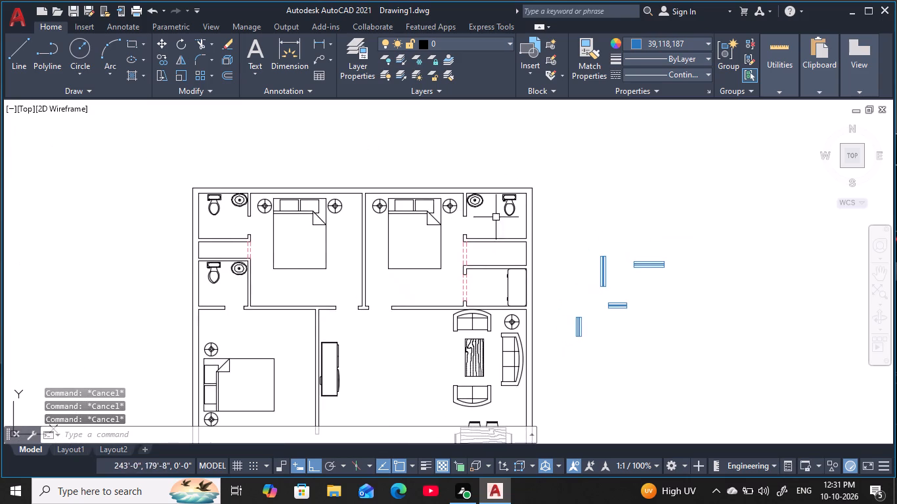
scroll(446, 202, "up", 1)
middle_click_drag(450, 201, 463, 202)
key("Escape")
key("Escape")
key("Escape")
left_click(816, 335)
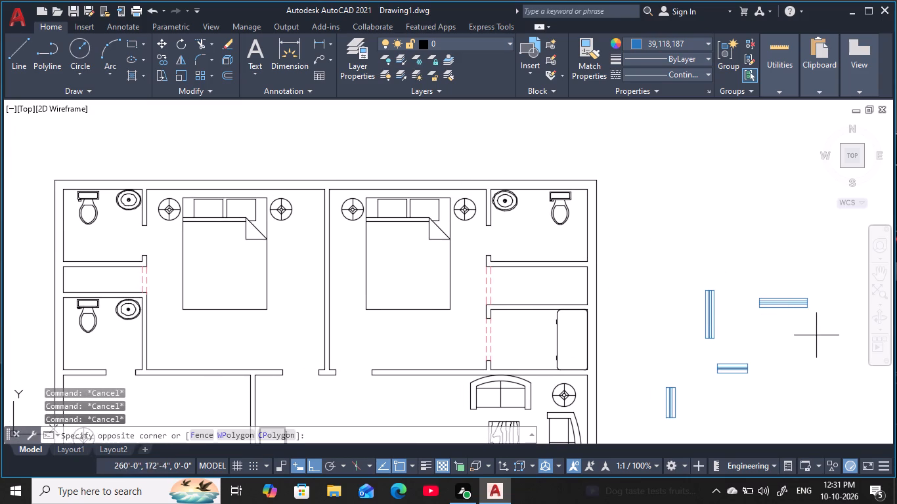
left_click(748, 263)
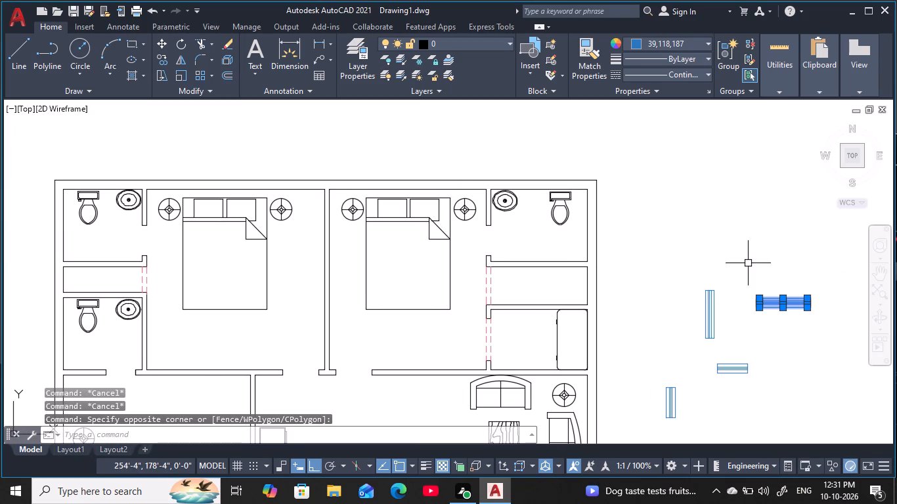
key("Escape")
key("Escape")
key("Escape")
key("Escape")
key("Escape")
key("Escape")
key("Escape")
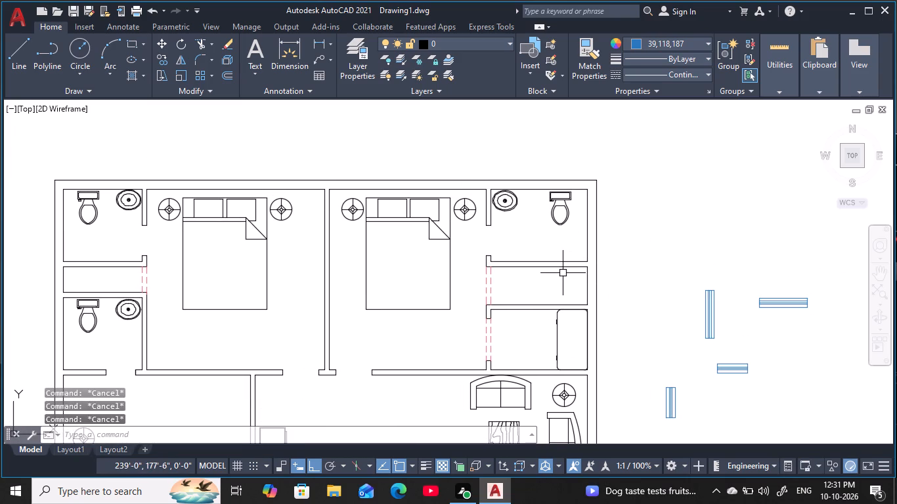
Copy the horizontal 4' window symbol from beside the plan into the north wall, above the north-west bedroom's bed.
key("c")
key("o")
key("space")
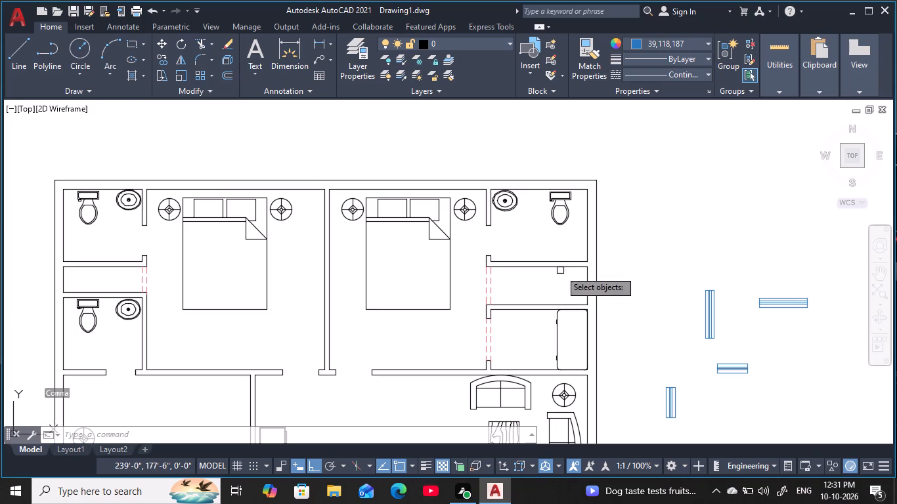
left_click(818, 322)
left_click(747, 268)
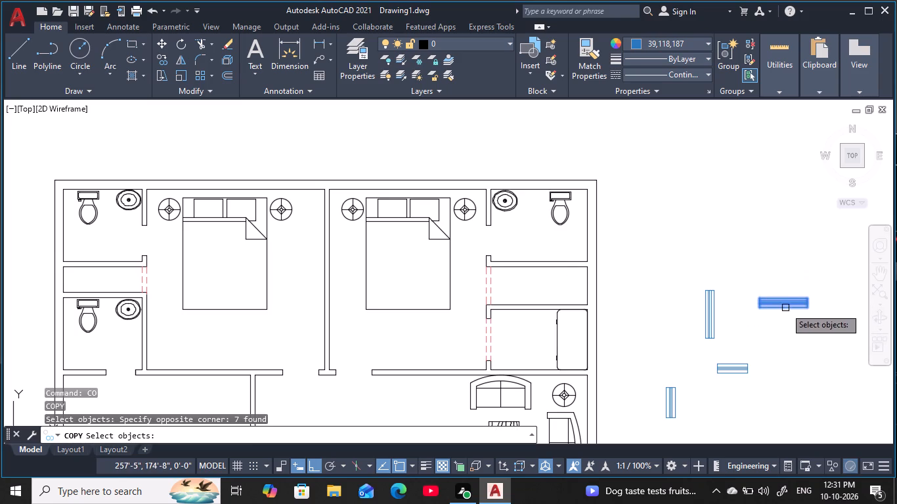
key("space")
left_click(784, 303)
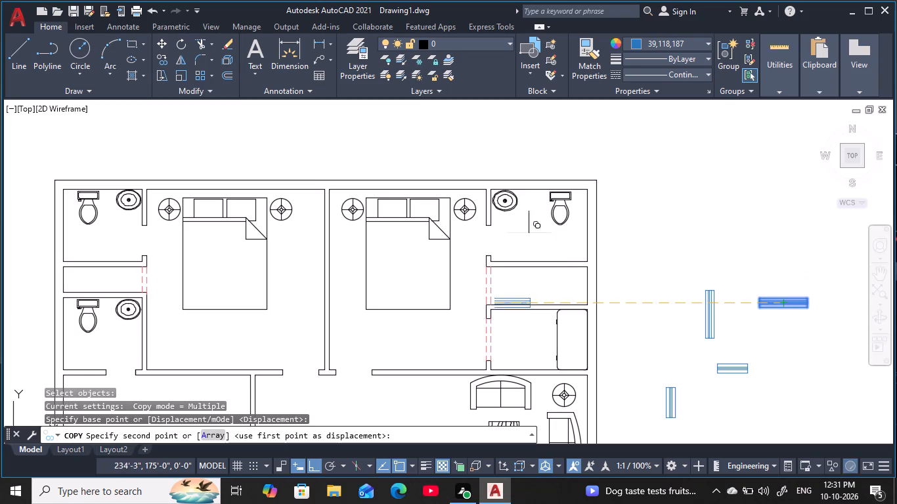
scroll(284, 213, "up", 1)
key("F8")
middle_click_drag(282, 203, 290, 204)
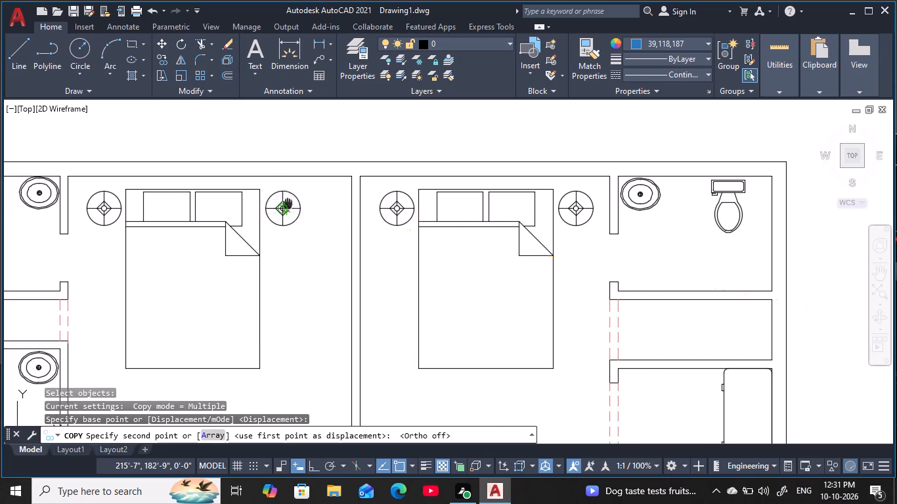
middle_click_drag(290, 204, 489, 228)
scroll(390, 196, "up", 1)
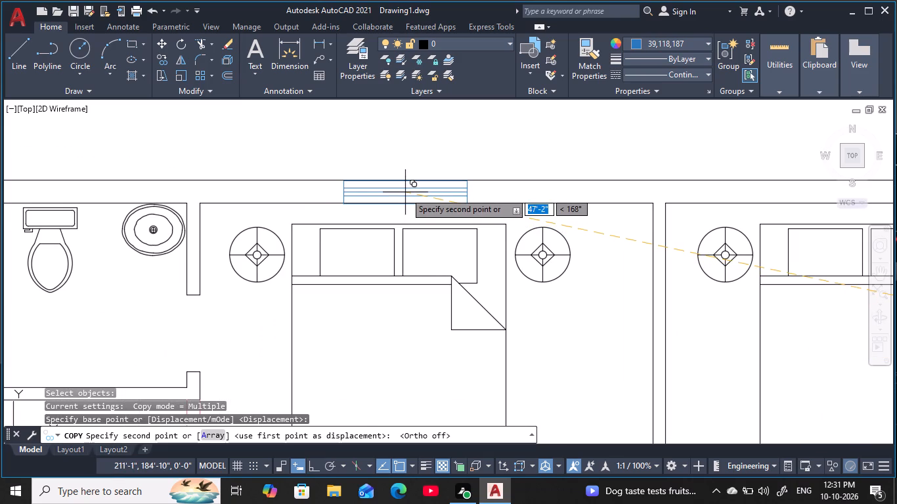
left_click(405, 192)
Place another copy of the horizontal 4' window at the north wall, above the north-east bedroom's bed, and end the copying.
scroll(577, 244, "down", 1)
middle_click_drag(619, 255, 290, 232)
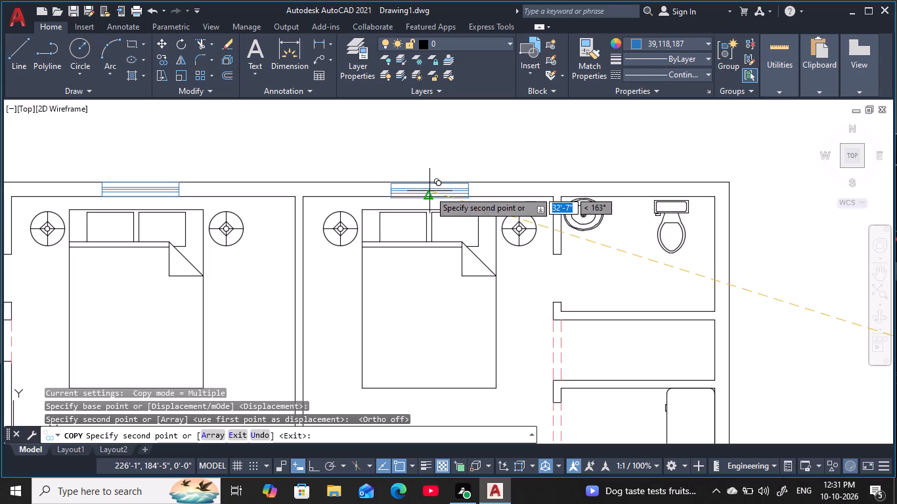
left_click(429, 191)
key("Escape")
key("Escape")
key("Escape")
key("Escape")
key("Escape")
key("Escape")
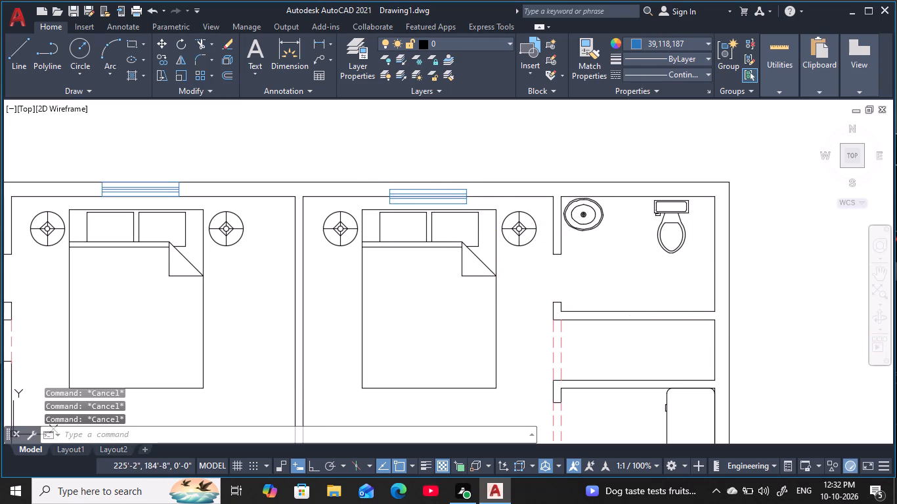
key("Escape")
Move the north-east bedroom's window north so that its upper edge sits on the outer line of the north wall.
left_click(376, 182)
key("Escape")
key("Escape")
key("Escape")
left_click(382, 187)
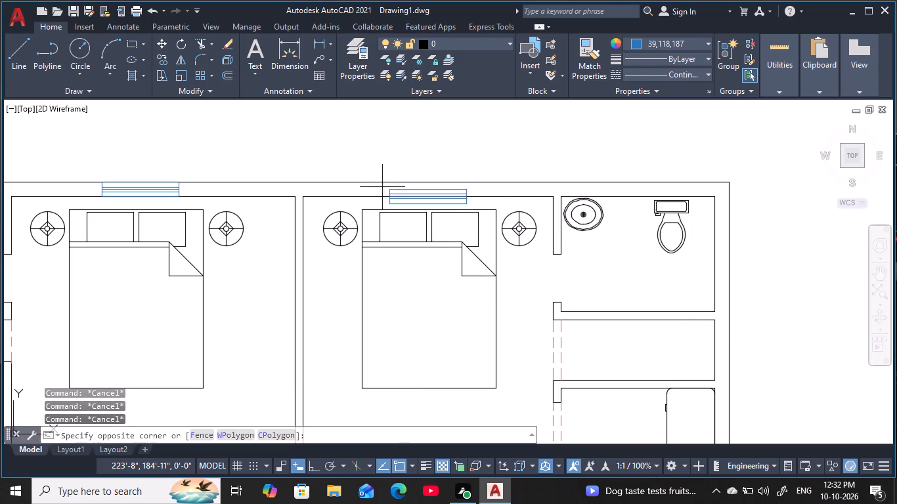
left_click(488, 210)
type("m")
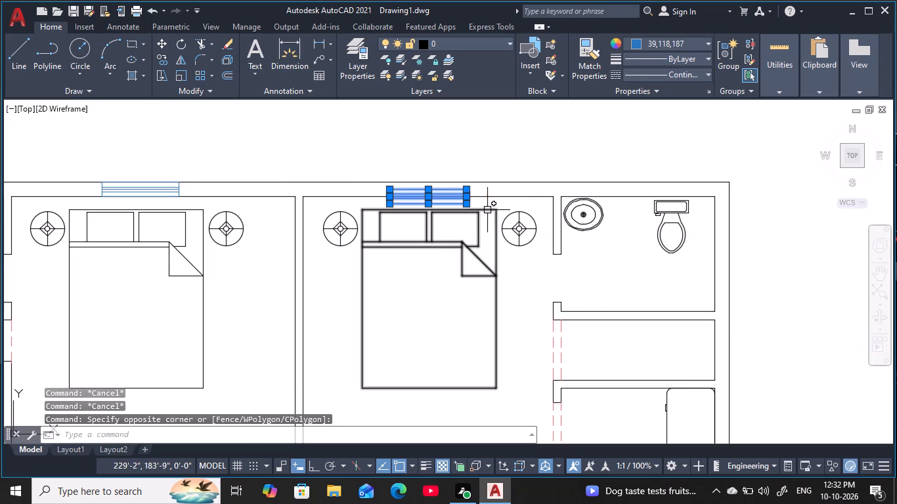
key("space")
left_click(426, 189)
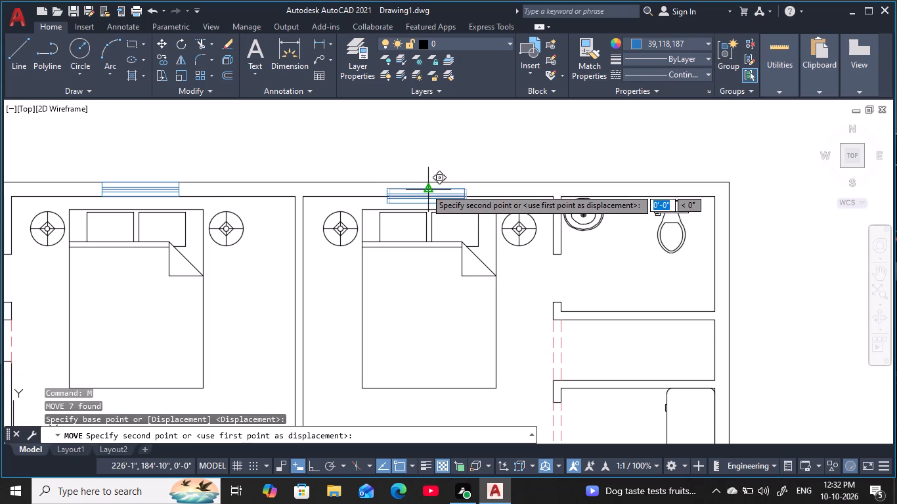
left_click(427, 182)
Move the north-west bedroom's window slightly north so that it sits flush between the two lines of the north wall.
scroll(430, 220, "down", 2)
middle_click_drag(430, 220, 556, 178)
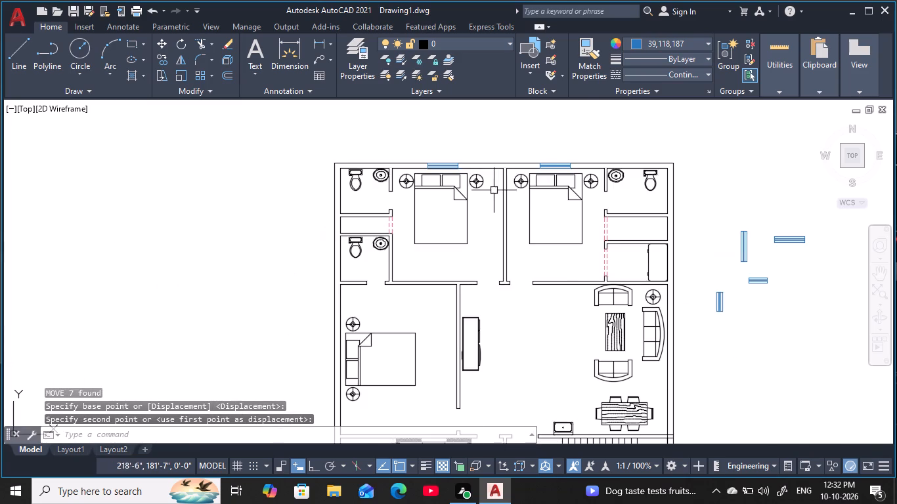
scroll(479, 190, "up", 3)
middle_click_drag(474, 201, 536, 381)
scroll(455, 298, "up", 3)
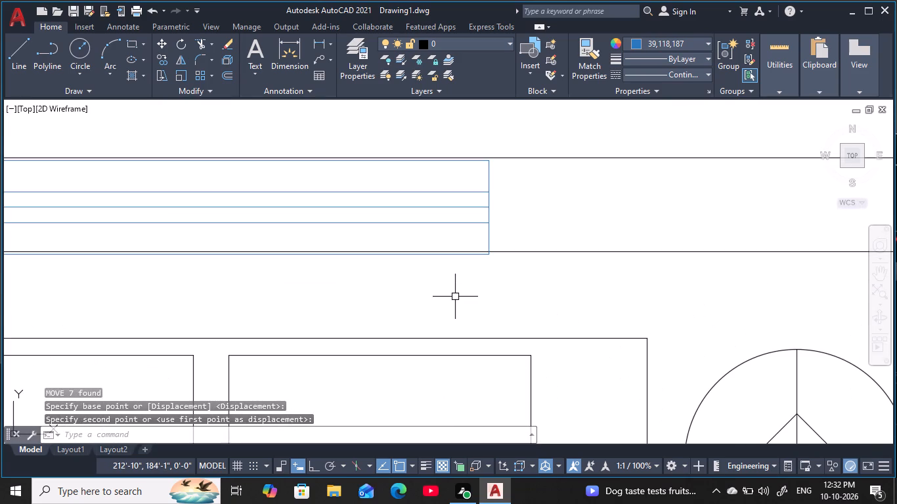
middle_click_drag(484, 301, 666, 328)
left_click(135, 168)
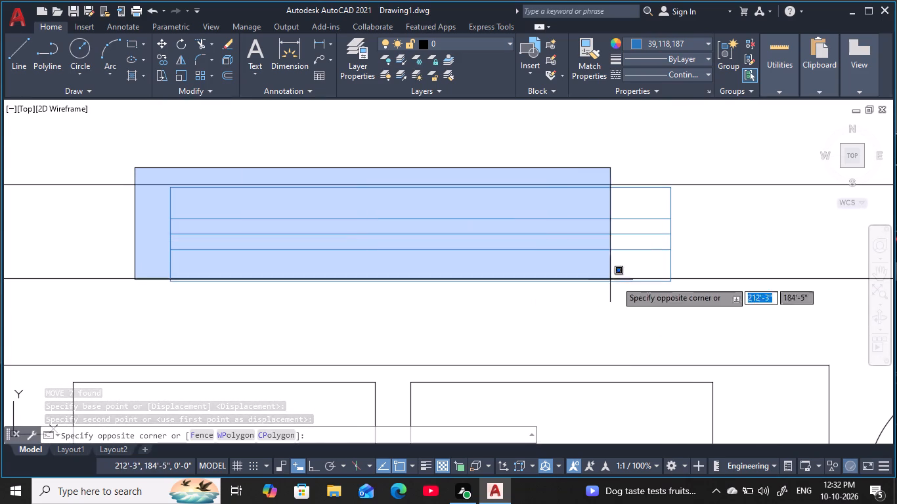
left_click(721, 297)
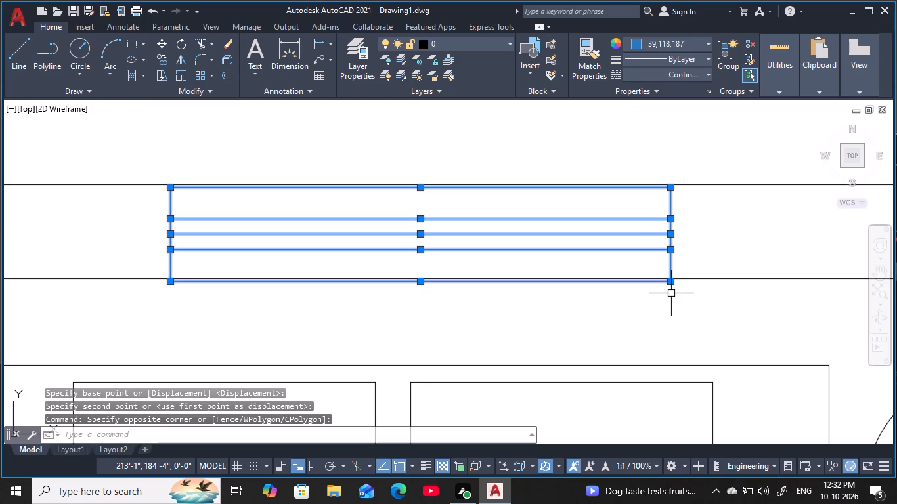
key("m")
key("space")
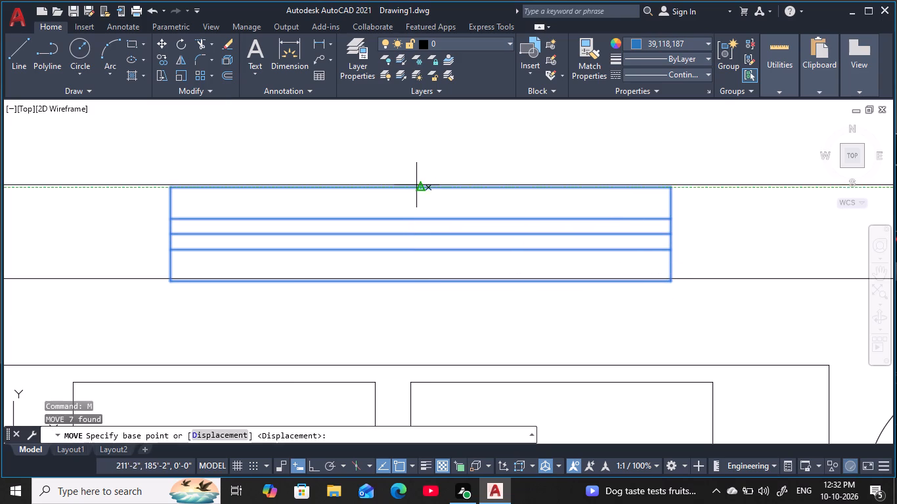
left_click(417, 184)
left_click(417, 184)
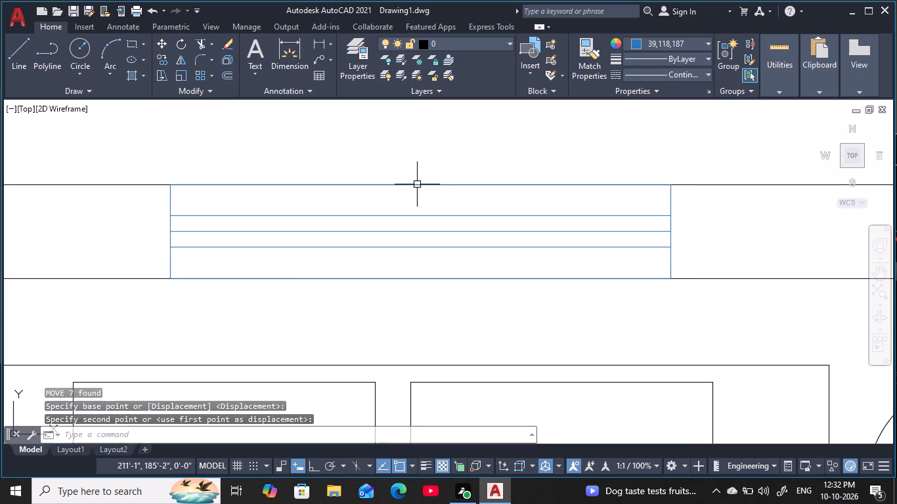
Copy the vertical 4' window symbol into the west wall of the middle bedroom, just south of the southern bedside lamp.
scroll(434, 217, "down", 3)
middle_click_drag(440, 223, 403, 175)
scroll(442, 201, "down", 3)
middle_click_drag(529, 251, 545, 168)
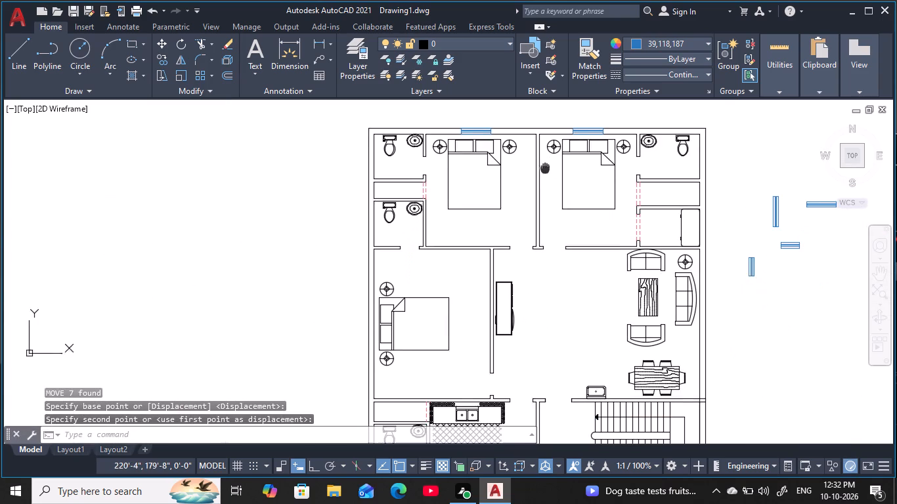
middle_click_drag(545, 168, 545, 166)
middle_click_drag(578, 289, 547, 258)
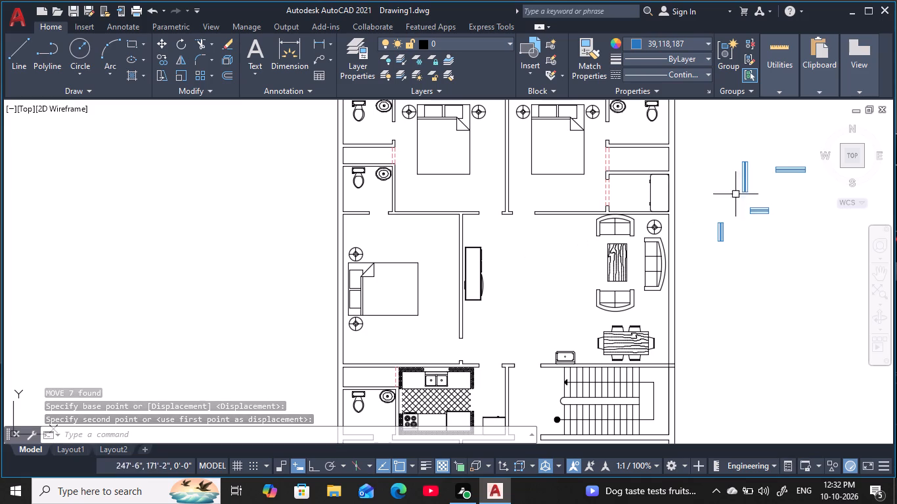
left_click(756, 196)
left_click(702, 136)
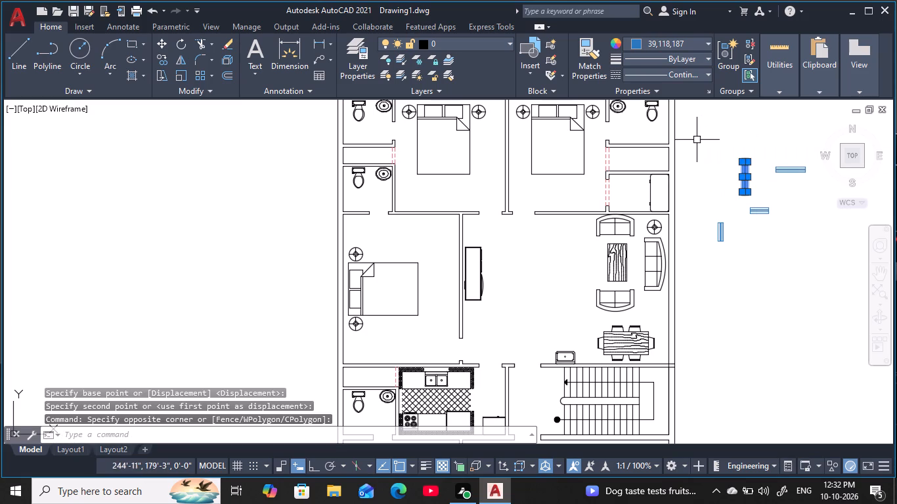
key("c")
key("o")
key("space")
scroll(737, 171, "up", 3)
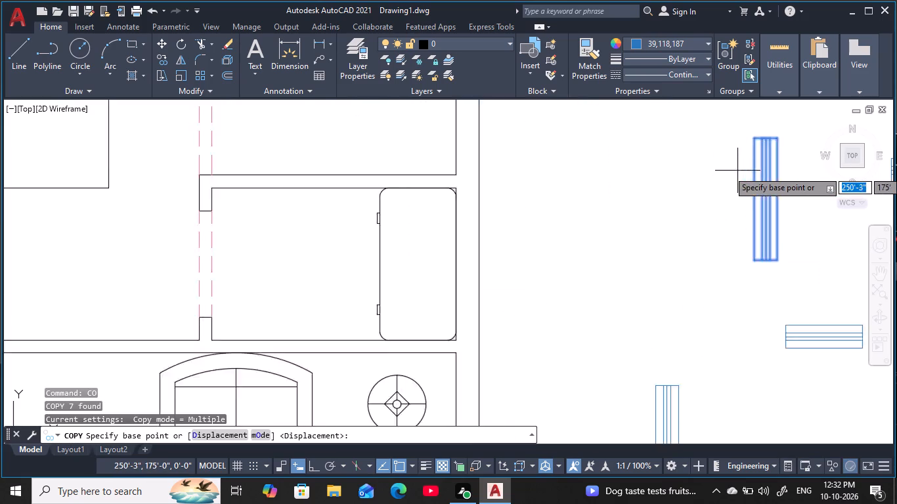
scroll(737, 171, "up", 1)
left_click(765, 220)
scroll(443, 300, "down", 4)
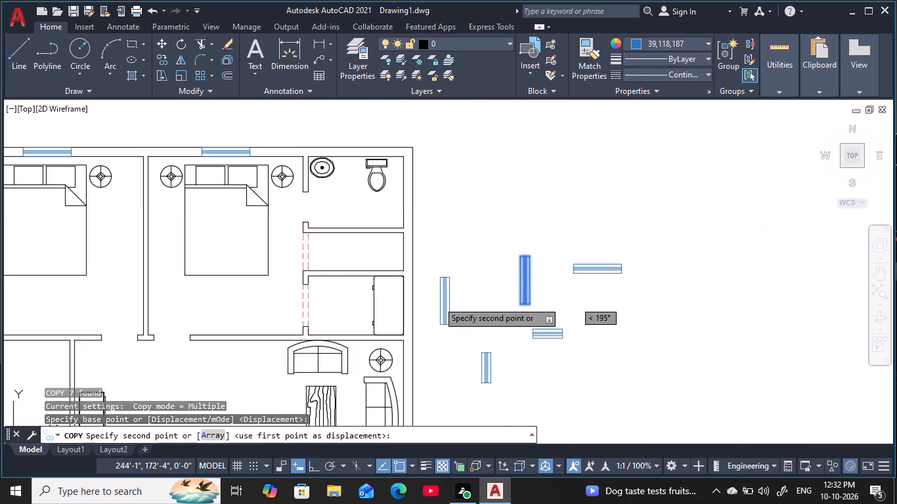
middle_click_drag(439, 297, 707, 220)
middle_click_drag(470, 253, 519, 162)
scroll(419, 232, "up", 1)
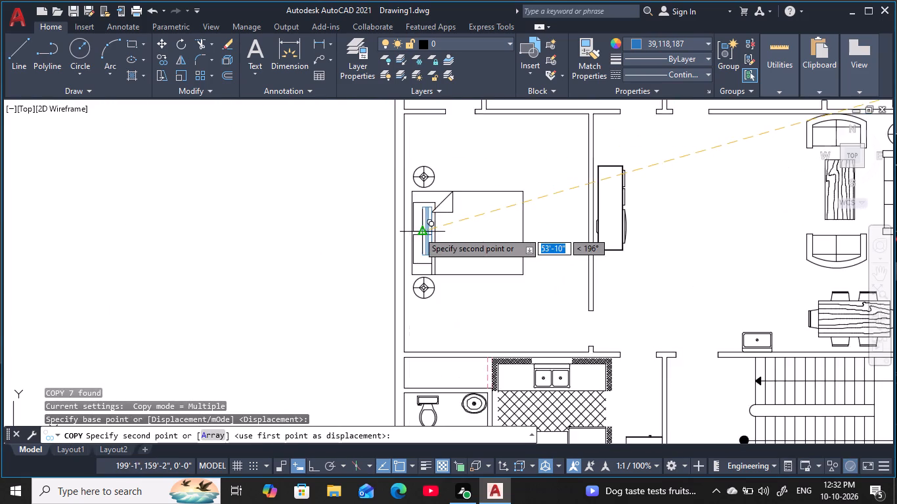
scroll(418, 232, "up", 2)
scroll(418, 232, "down", 3)
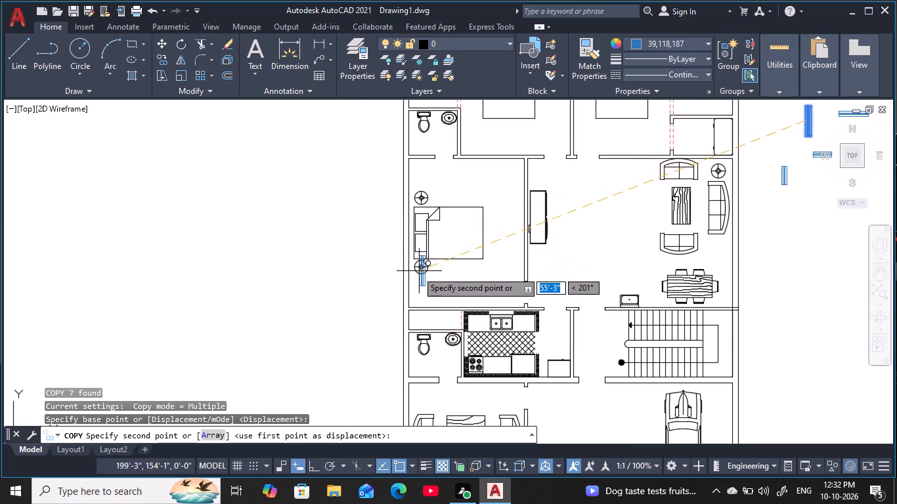
scroll(411, 272, "up", 1)
middle_click_drag(414, 266, 443, 199)
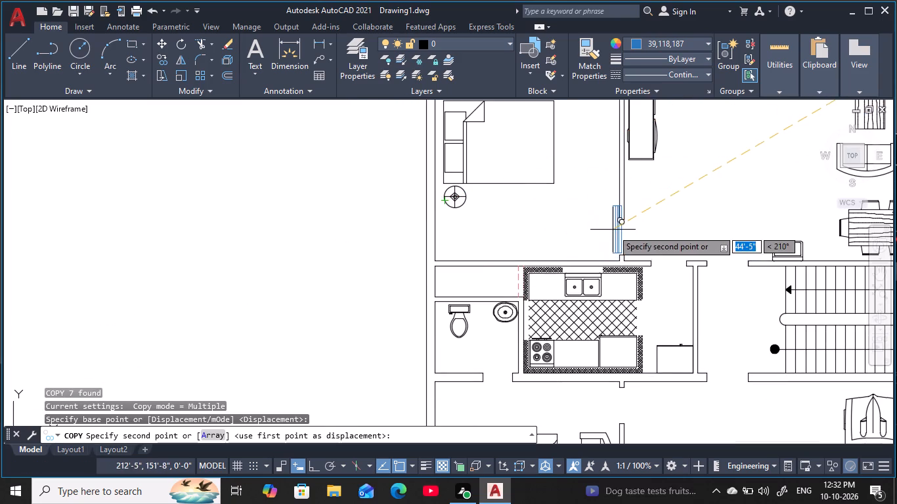
scroll(428, 222, "up", 2)
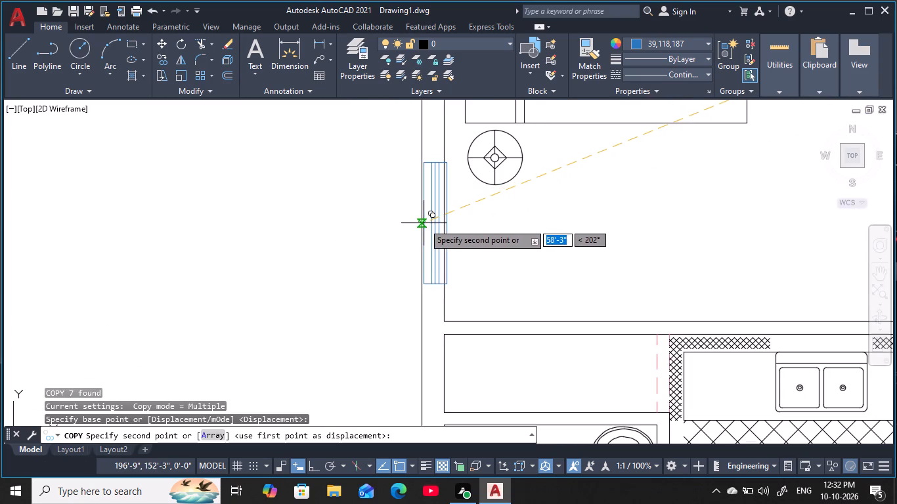
left_click(424, 223)
Place another copy of the vertical 4' window in the living room's east wall, behind the three-seat sofa.
scroll(526, 247, "down", 3)
middle_click_drag(570, 249, 477, 206)
middle_click_drag(480, 206, 491, 238)
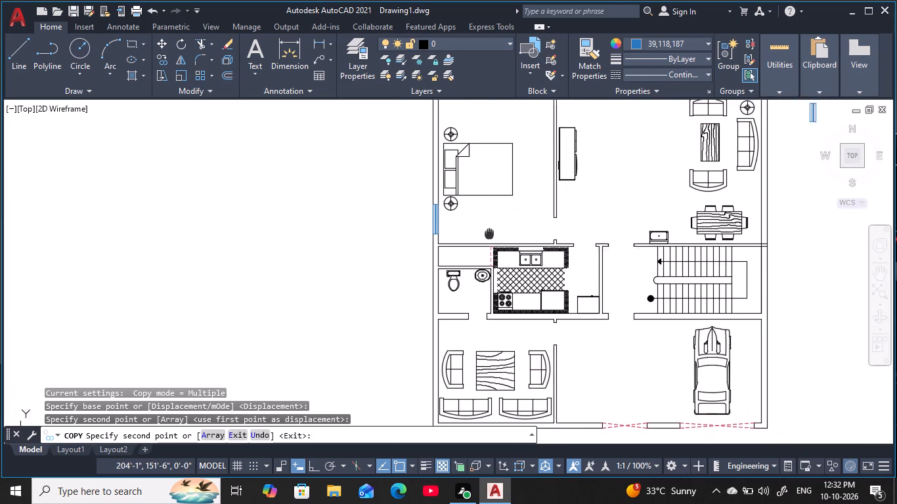
middle_click_drag(491, 238, 497, 251)
scroll(500, 250, "down", 1)
middle_click_drag(500, 250, 464, 238)
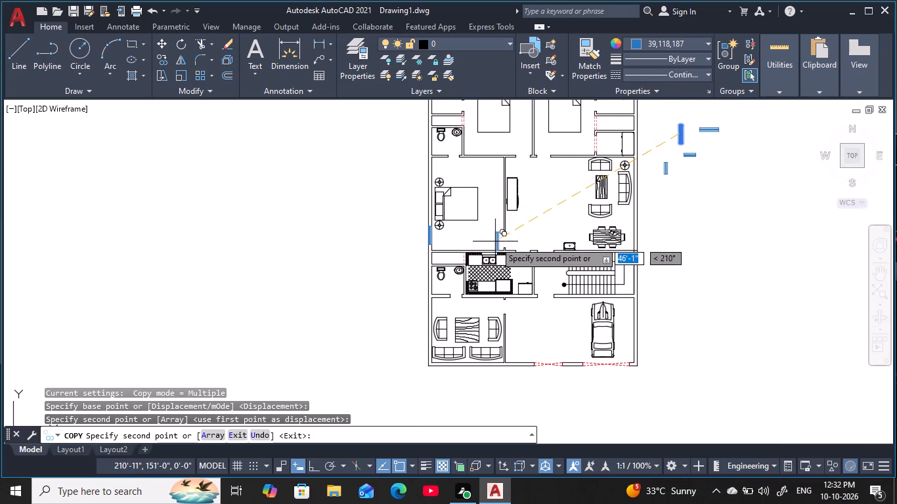
middle_click_drag(483, 236, 399, 225)
scroll(550, 224, "up", 1)
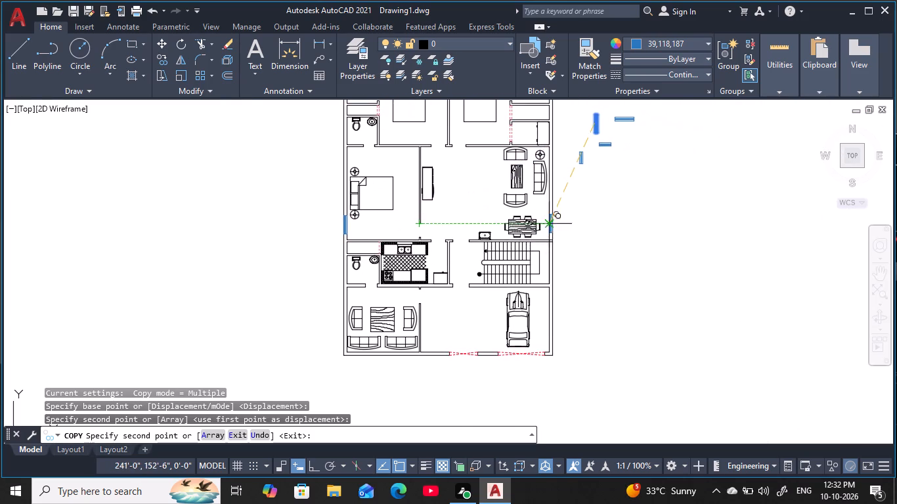
scroll(550, 224, "up", 2)
middle_click_drag(510, 205, 501, 294)
scroll(501, 297, "down", 2)
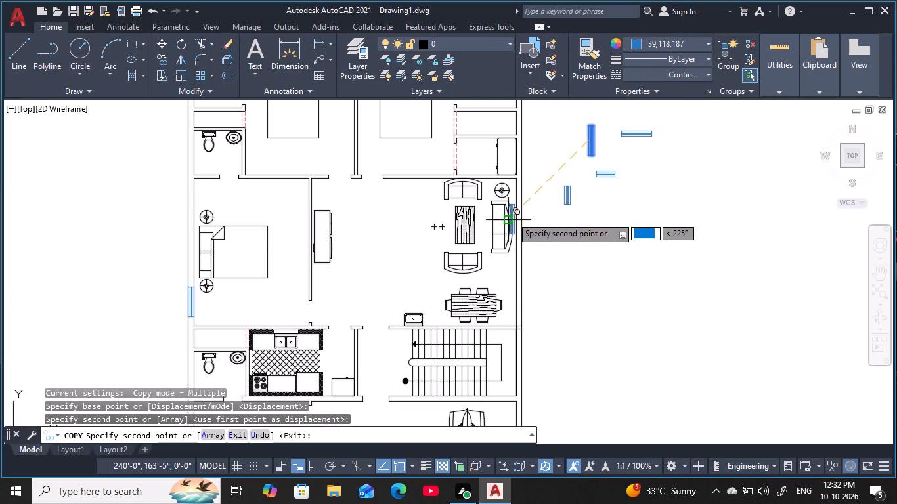
scroll(512, 216, "up", 3)
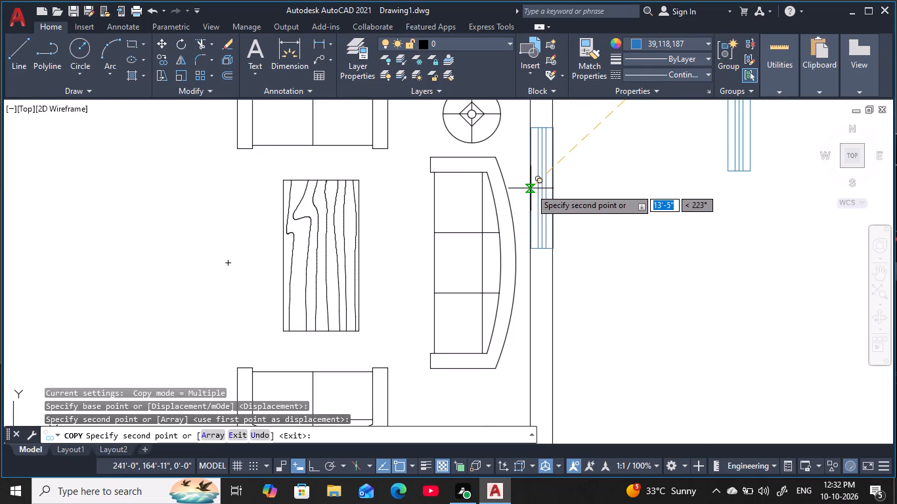
left_click(531, 188)
Place another copy of the vertical 4' window in the living room's east wall, just north-east of the dining table.
scroll(554, 251, "down", 3)
middle_click_drag(563, 259, 569, 185)
scroll(565, 223, "up", 2)
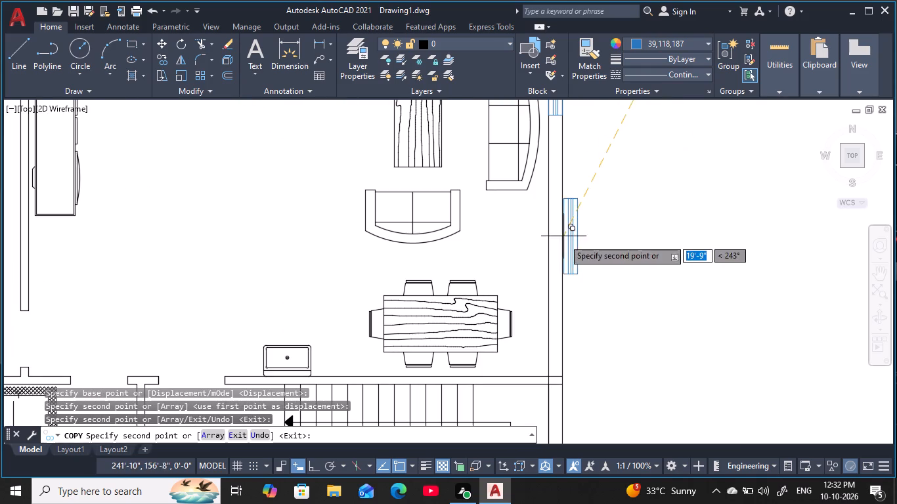
left_click(548, 272)
Place a copy of the vertical 4' window in the west wall of the south-west sitting room, beside the western two-seat sofa.
scroll(579, 265, "down", 3)
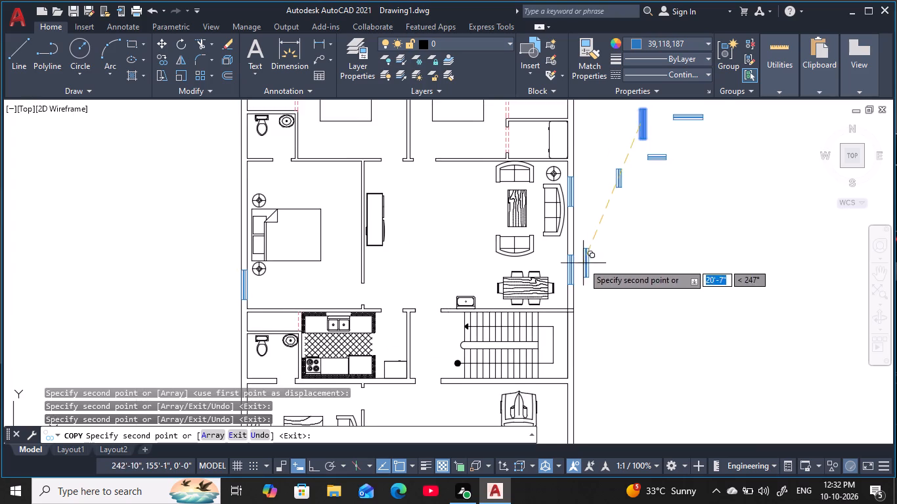
middle_click_drag(588, 253, 595, 205)
middle_click_drag(622, 257, 638, 182)
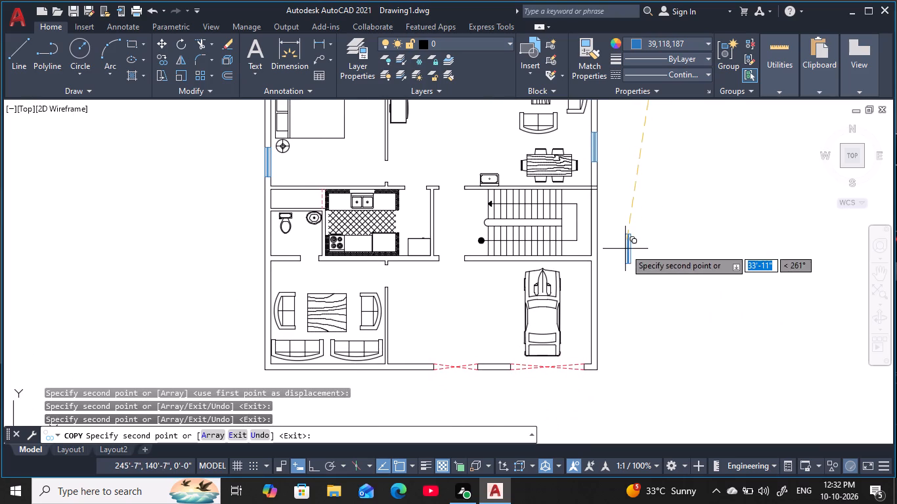
middle_click_drag(628, 240, 720, 223)
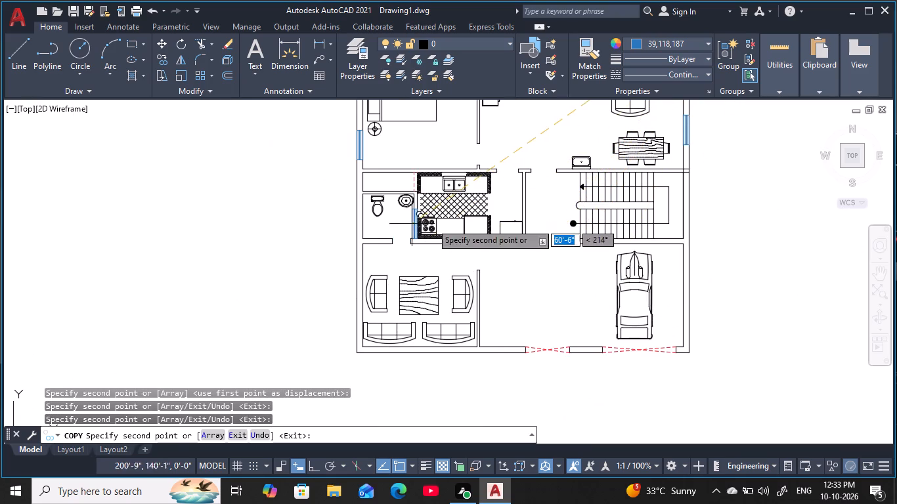
middle_click_drag(528, 305, 525, 249)
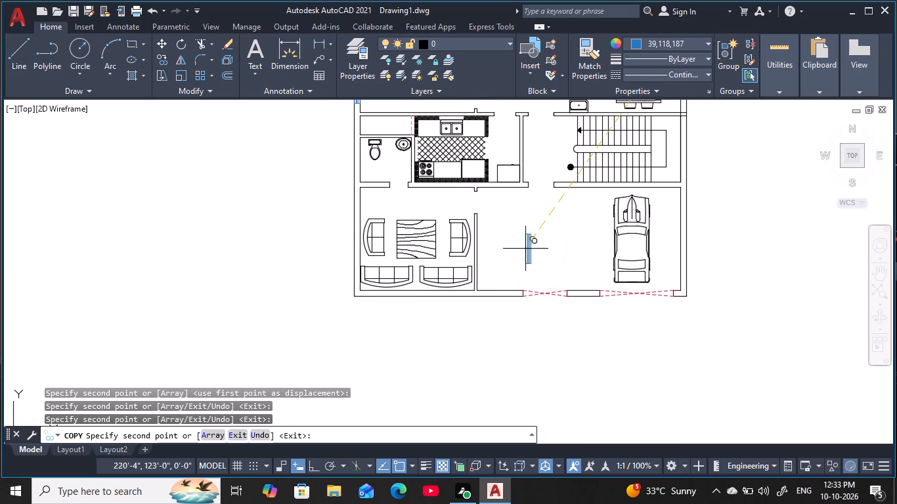
middle_click_drag(378, 245, 464, 244)
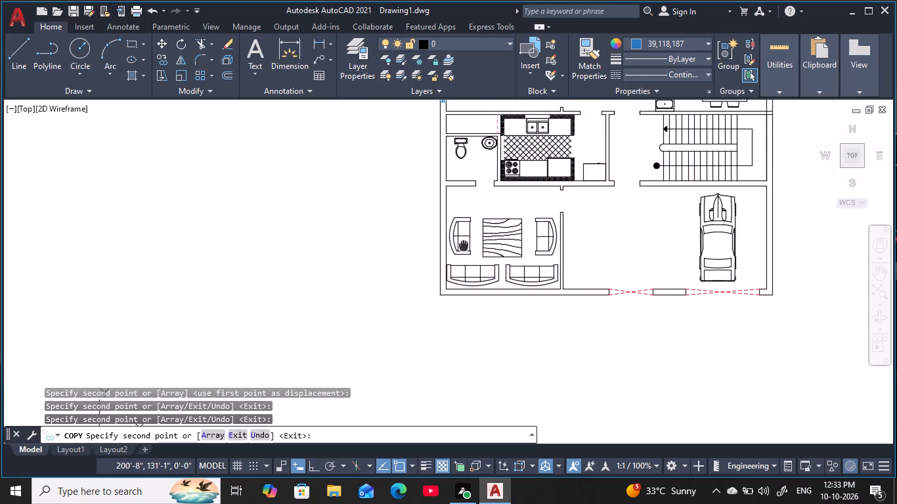
scroll(454, 230, "up", 2)
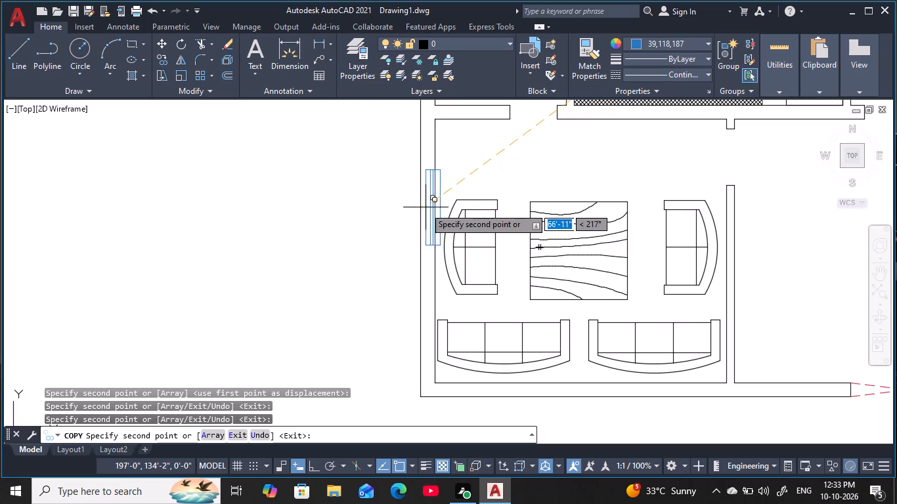
left_click(420, 205)
scroll(504, 276, "down", 3)
middle_click_drag(500, 266, 497, 264)
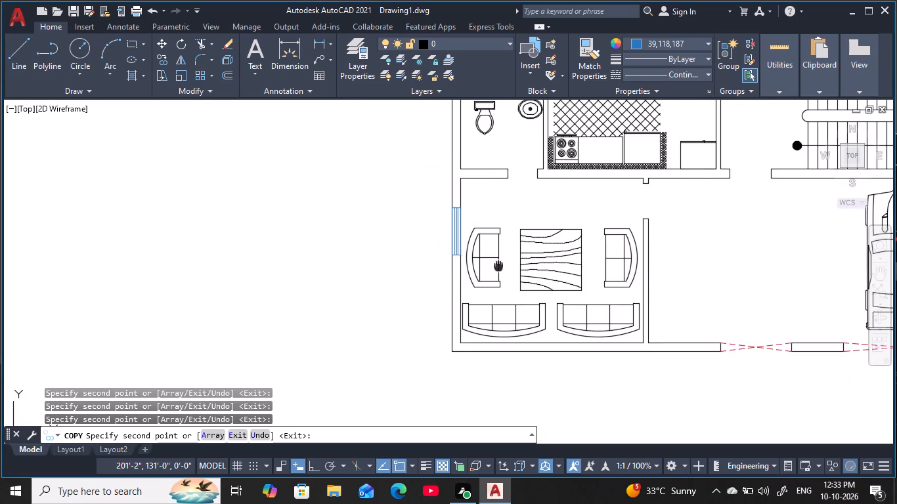
middle_click_drag(497, 264, 238, 290)
scroll(516, 279, "down", 2)
middle_click_drag(510, 275, 445, 280)
key("Escape")
key("Escape")
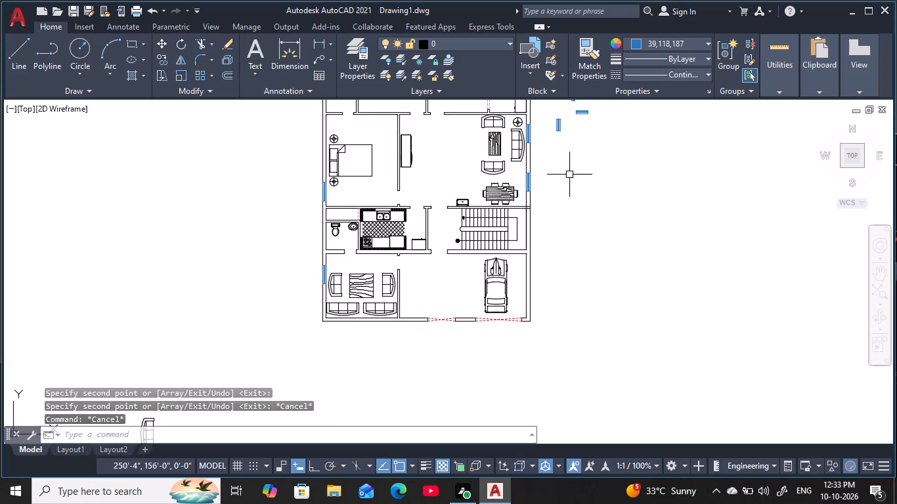
Copy the horizontal 4' window symbol into the south wall of the south-west sitting room, between the two three-seat sofas.
middle_click_drag(569, 175, 574, 259)
key("Escape")
key("Escape")
key("Escape")
key("Escape")
scroll(582, 198, "up", 3)
key("Escape")
middle_click_drag(589, 185, 566, 276)
key("Escape")
key("Escape")
key("Escape")
left_click(760, 222)
left_click(556, 152)
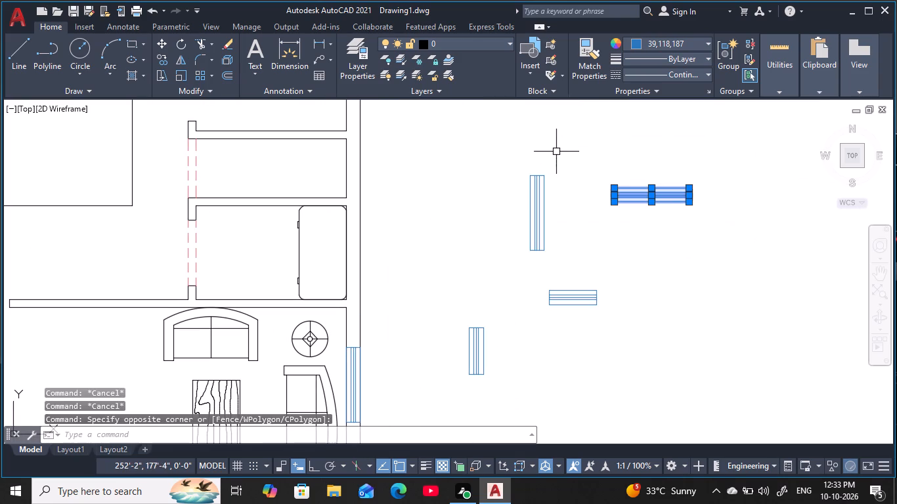
key("c")
key("o")
key("space")
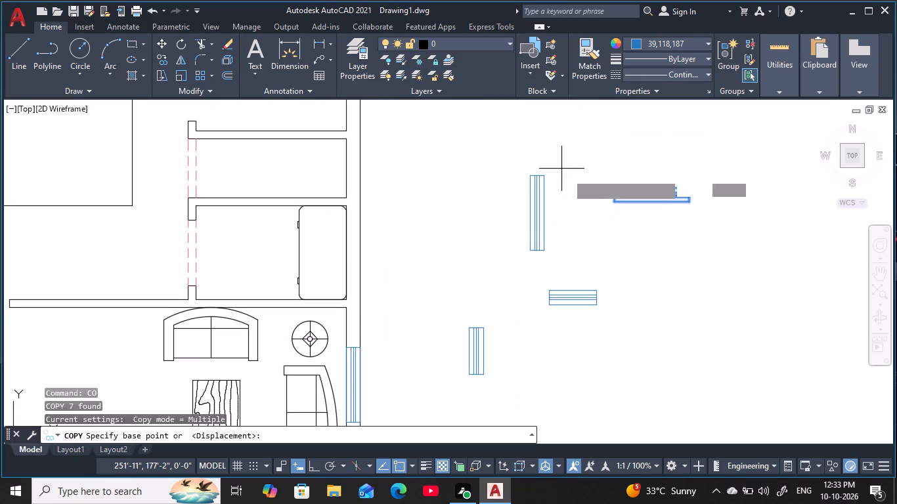
left_click(651, 203)
scroll(613, 271, "down", 2)
middle_click_drag(600, 287, 830, 41)
scroll(818, 49, "down", 1)
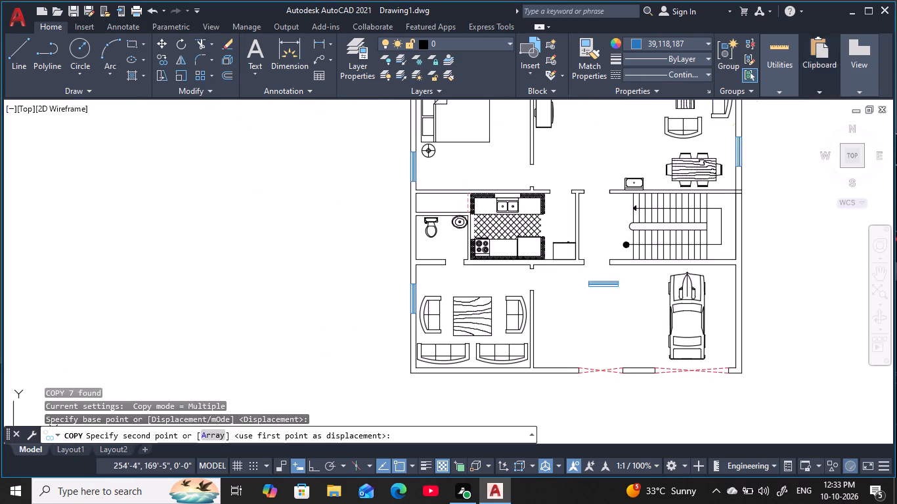
middle_click_drag(542, 327, 566, 179)
scroll(479, 231, "up", 3)
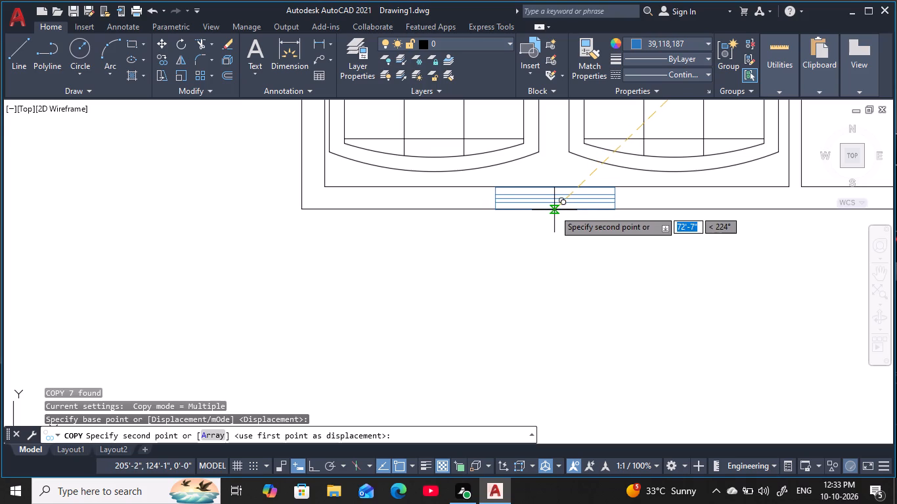
left_click(554, 210)
scroll(571, 241, "down", 3)
middle_click_drag(580, 246, 466, 301)
key("Escape")
key("Escape")
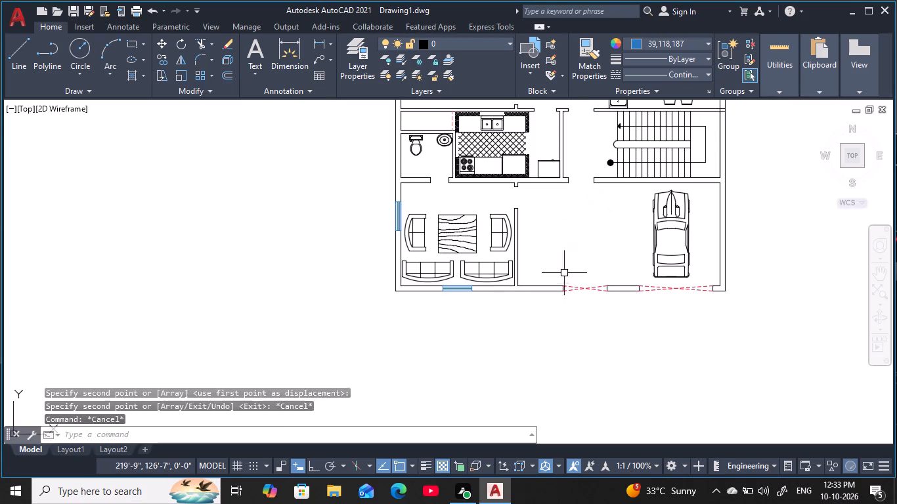
key("Escape")
Review the window placement across the whole floor plan and the spare symbols east of the house.
middle_click_drag(573, 255, 467, 351)
scroll(468, 352, "down", 2)
middle_click_drag(487, 337, 485, 329)
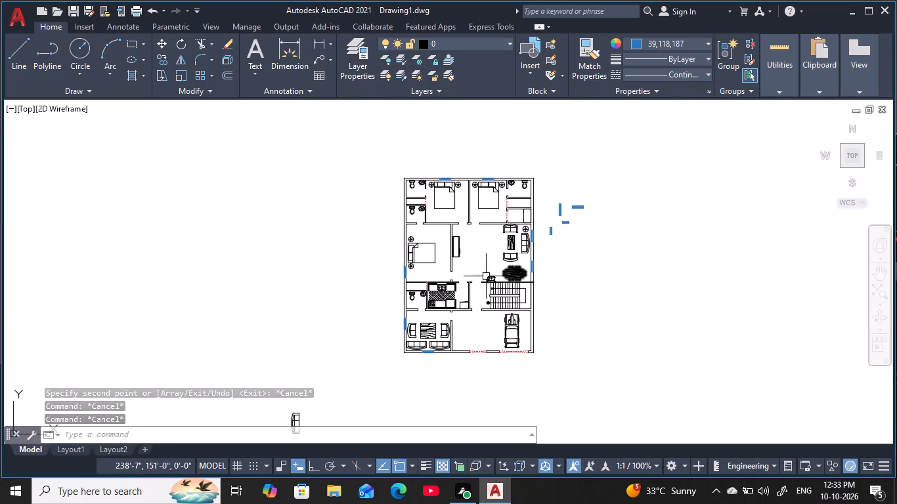
scroll(473, 327, "up", 1)
middle_click_drag(473, 327, 469, 381)
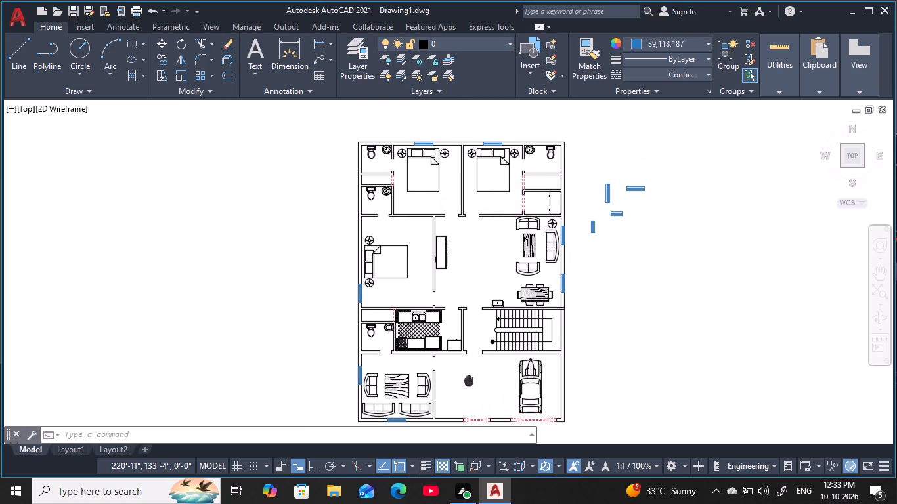
middle_click_drag(469, 381, 473, 396)
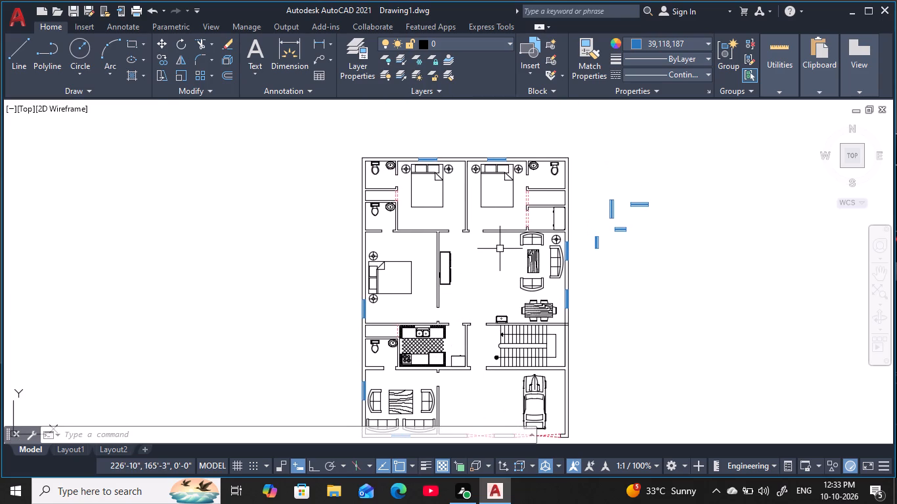
scroll(500, 249, "up", 2)
middle_click_drag(490, 253, 381, 313)
middle_click_drag(586, 243, 578, 226)
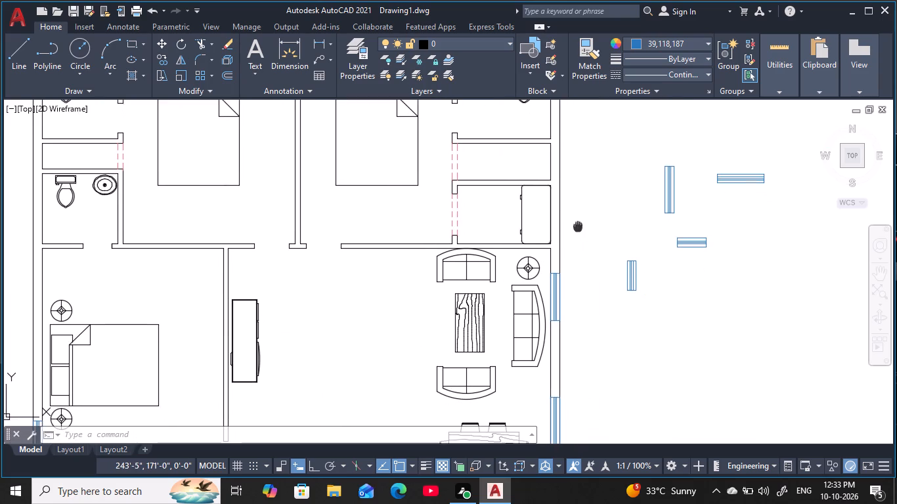
middle_click_drag(578, 226, 577, 229)
scroll(577, 231, "down", 1)
middle_click_drag(577, 237, 593, 289)
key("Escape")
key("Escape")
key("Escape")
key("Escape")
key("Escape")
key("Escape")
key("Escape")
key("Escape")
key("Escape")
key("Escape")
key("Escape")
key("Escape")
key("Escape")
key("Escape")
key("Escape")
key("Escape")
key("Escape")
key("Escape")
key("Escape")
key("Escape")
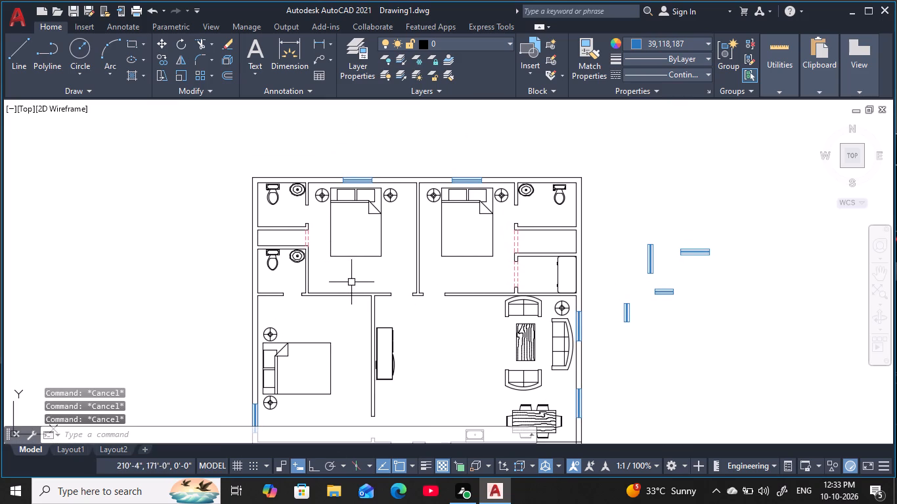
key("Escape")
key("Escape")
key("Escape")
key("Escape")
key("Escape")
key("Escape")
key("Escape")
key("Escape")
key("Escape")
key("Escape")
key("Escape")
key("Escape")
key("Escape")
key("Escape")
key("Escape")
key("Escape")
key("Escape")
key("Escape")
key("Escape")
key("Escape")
Examine the northern bedrooms, the bathrooms and the living room's outer walls against the spare window symbols.
middle_click_drag(353, 280, 414, 282)
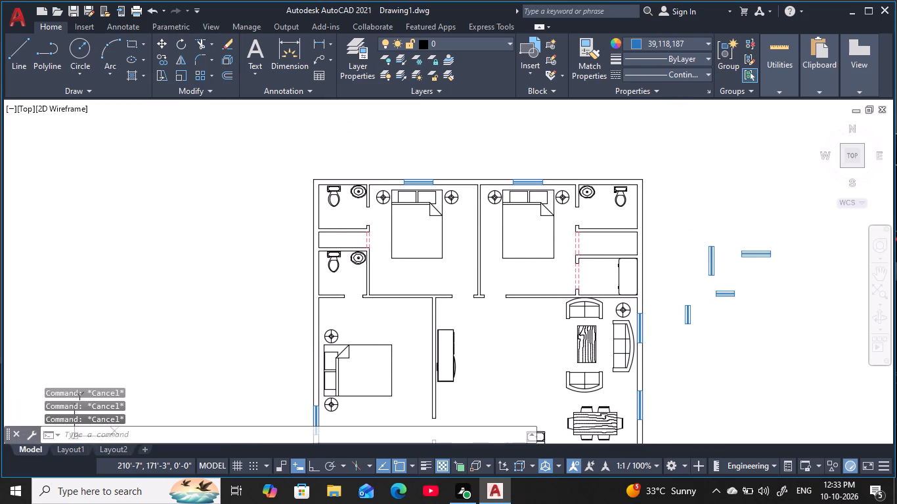
middle_click_drag(414, 282, 418, 294)
scroll(431, 290, "up", 1)
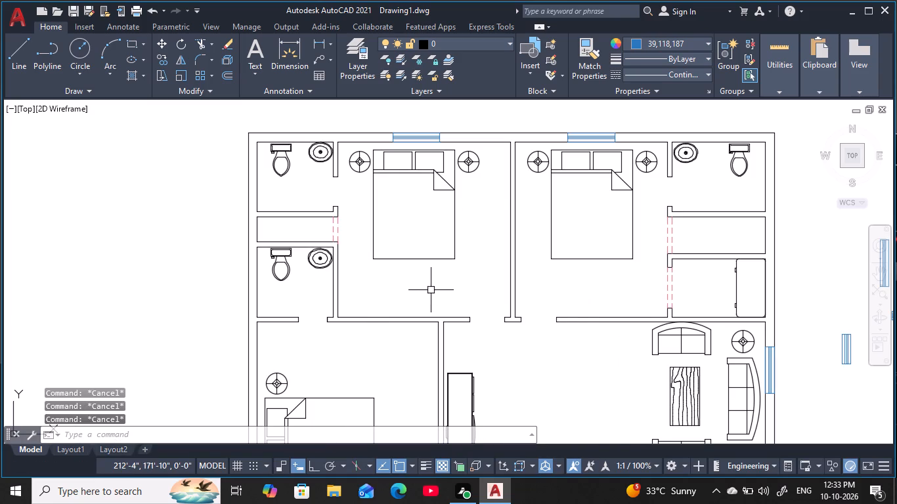
scroll(431, 290, "down", 1)
middle_click_drag(431, 290, 430, 299)
scroll(430, 299, "up", 1)
middle_click_drag(426, 295, 334, 235)
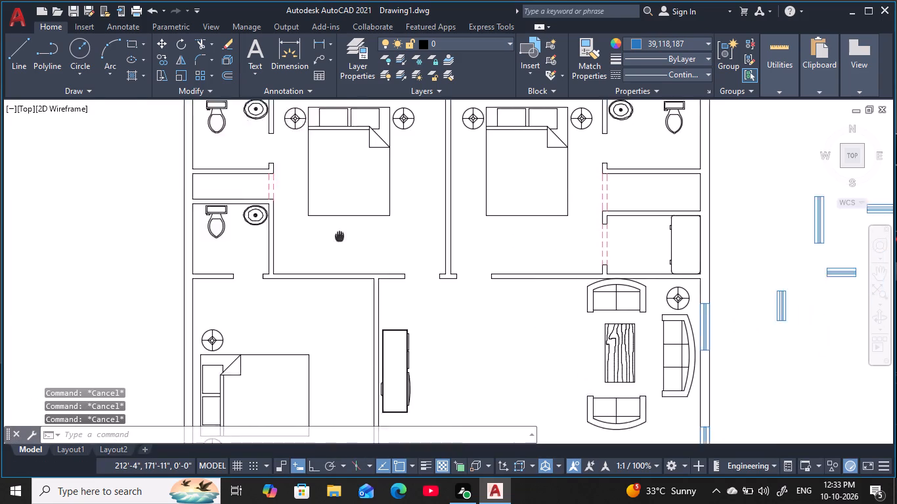
middle_click_drag(334, 235, 237, 218)
scroll(361, 264, "down", 1)
scroll(577, 276, "up", 1)
middle_click_drag(564, 256, 555, 241)
Draw a 2'6" by 6" outline with orthogonal lines below the spare symbols east of the house, with its west side about 3'9" long.
key("Escape")
key("l")
key("space")
left_click(605, 268)
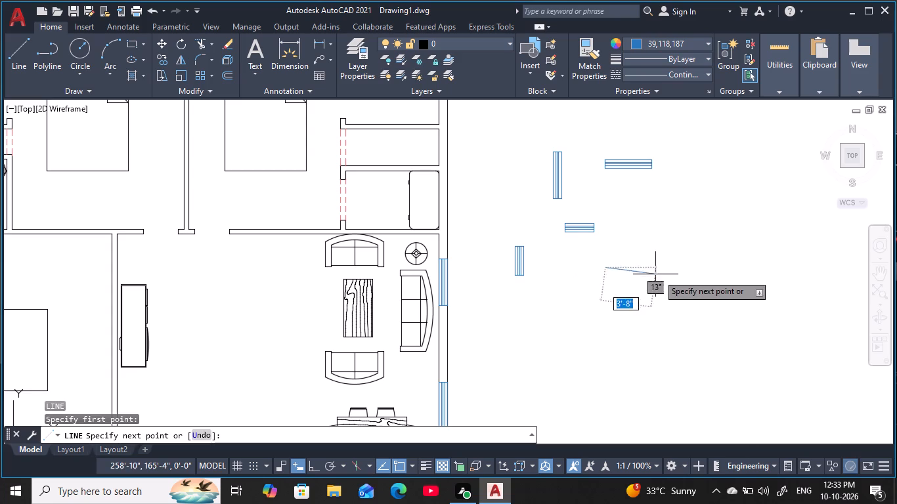
key("F8")
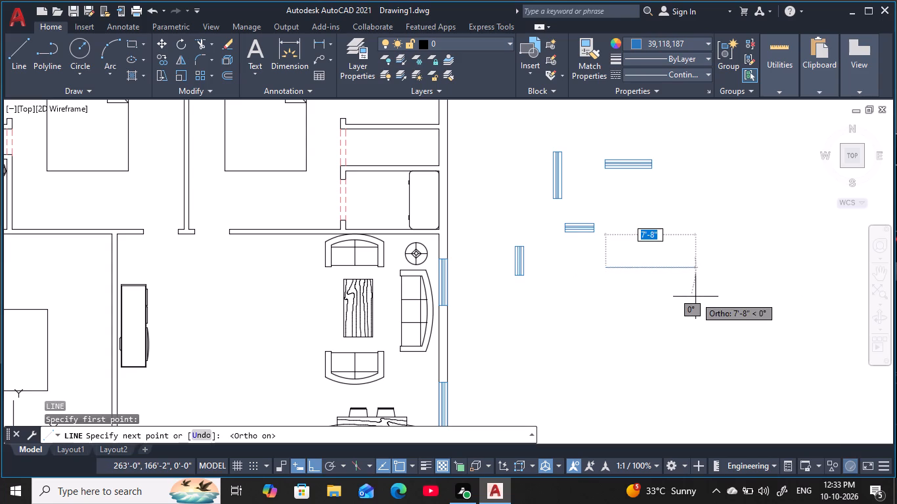
key("2")
type("'6")
key("space")
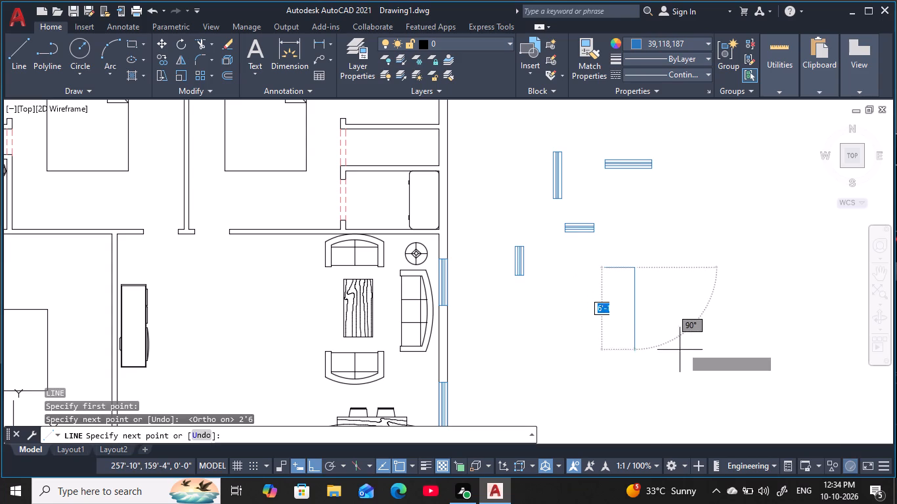
type("6")
key("space")
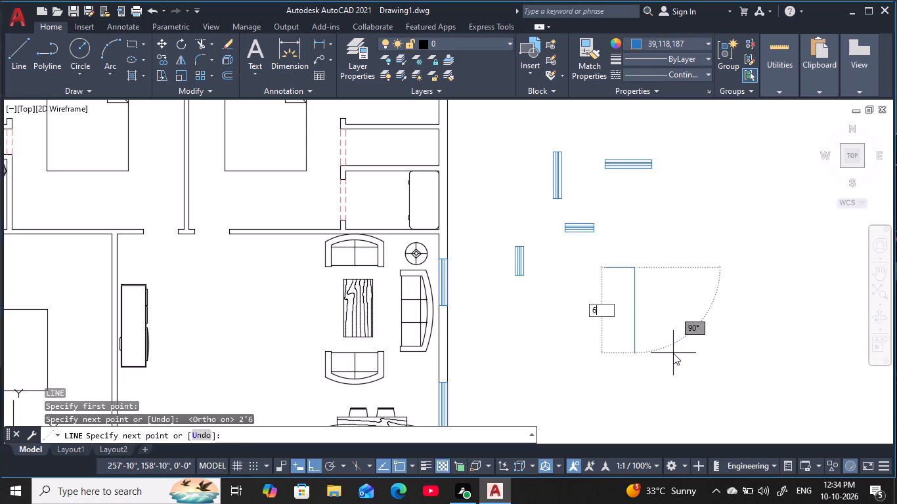
type("2'")
type("6")
key("space")
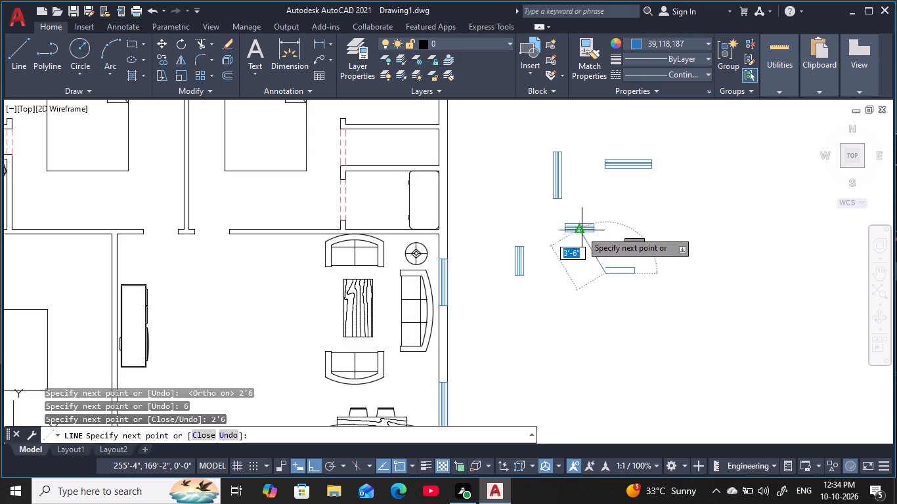
key("6")
key("space")
key("Escape")
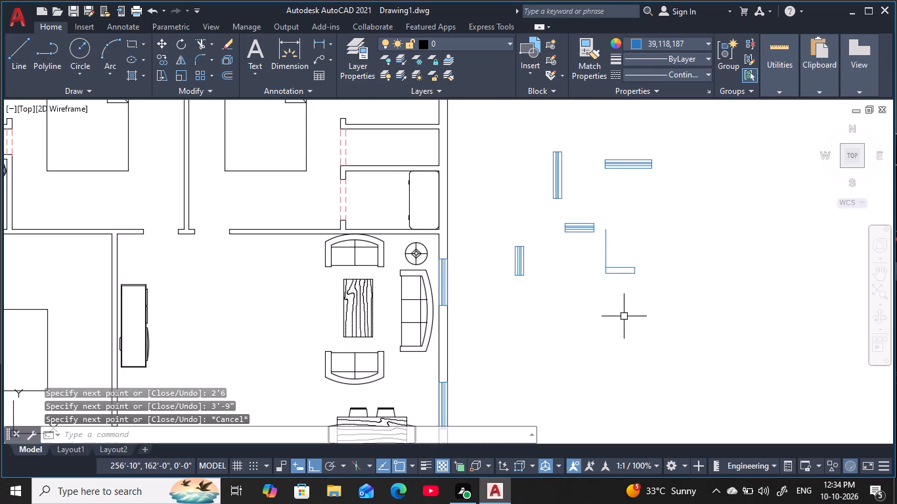
key("Escape")
key("Escape")
key("Escape")
key("Escape")
Trim the overlong west line of the new 2'6" by 6" outline back to the rectangle's upper edge.
scroll(598, 255, "up", 3)
key("Escape")
middle_click_drag(598, 255, 563, 219)
key("Escape")
key("Escape")
key("Escape")
key("Escape")
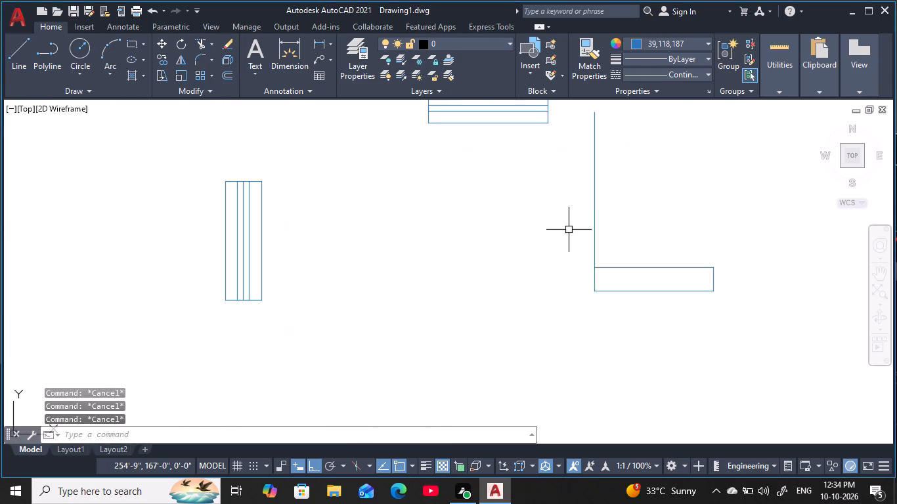
type("rt")
key("Escape")
key("Escape")
key("Escape")
key("Escape")
type("tr")
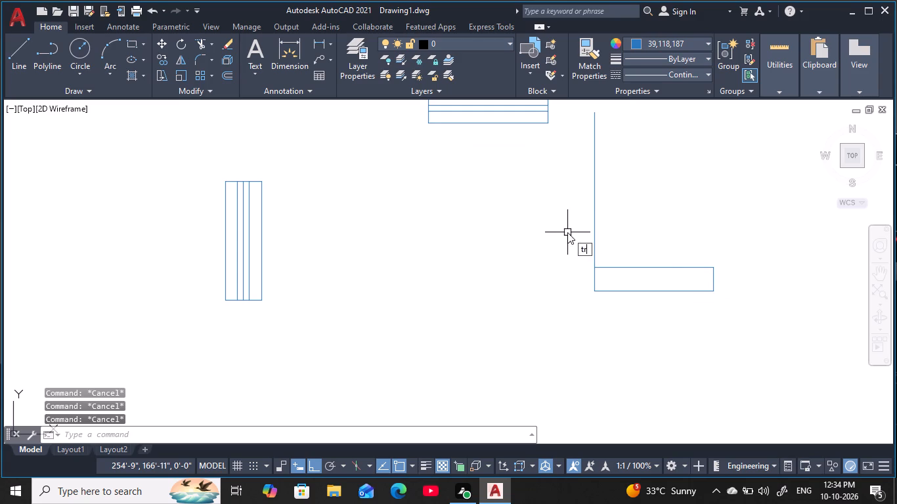
key("space")
left_click(644, 224)
left_click(567, 232)
scroll(611, 243, "down", 1)
middle_click_drag(615, 243, 569, 208)
key("Escape")
key("Escape")
scroll(605, 238, "up", 3)
key("Escape")
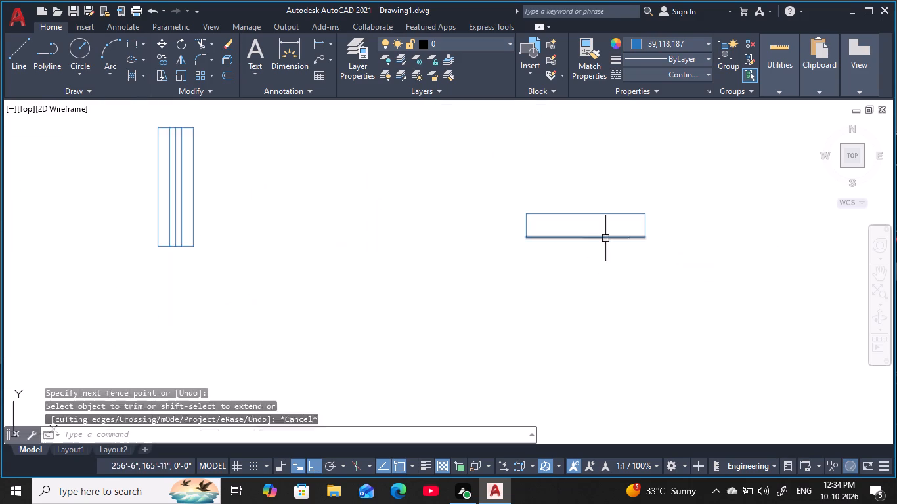
key("Escape")
middle_click(605, 238)
key("Escape")
key("Escape")
key("Escape")
Draw a centre line between the midpoints of the short sides of the new 2'6" by 6" rectangle.
type("l")
key("space")
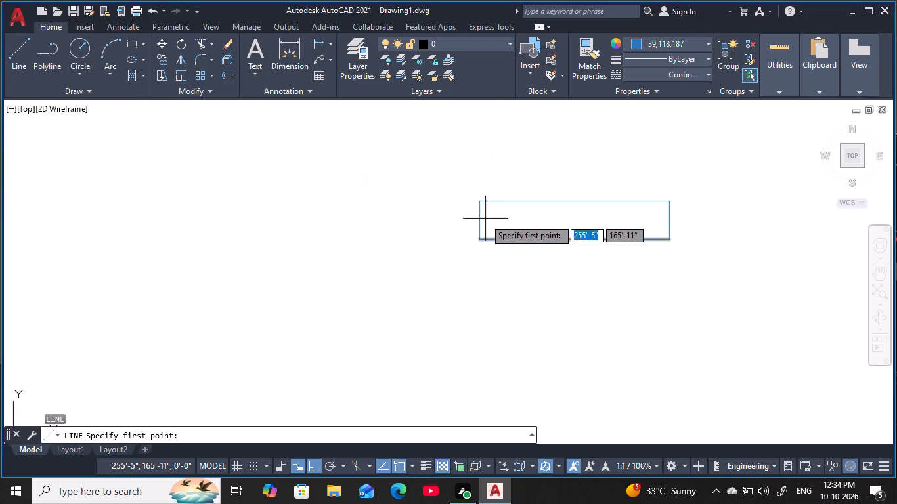
left_click(483, 220)
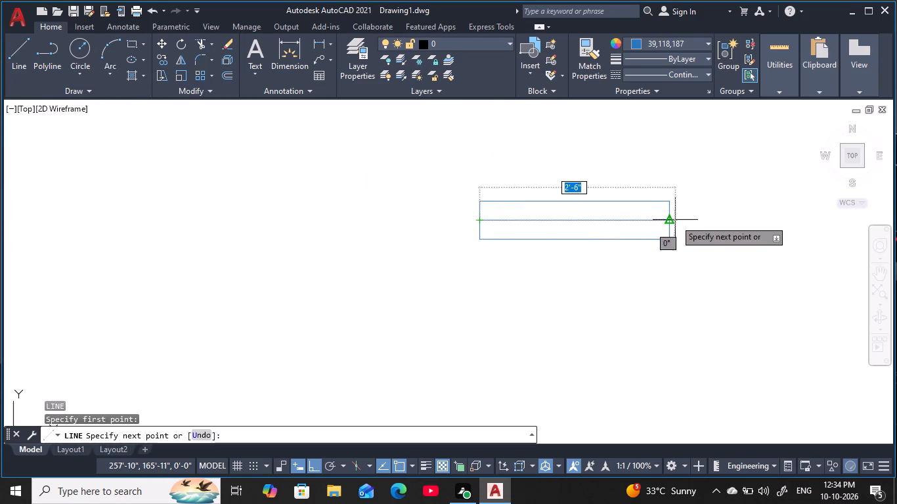
left_click(672, 220)
key("Escape")
key("Escape")
key("Escape")
key("Escape")
key("Escape")
Offset the rectangle's centre line 1" to both its north and south sides.
key("o")
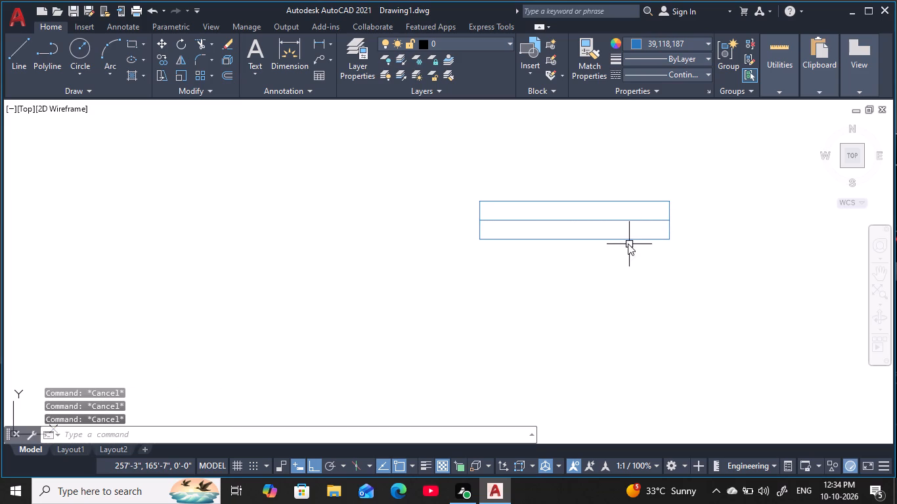
key("space")
type("1")
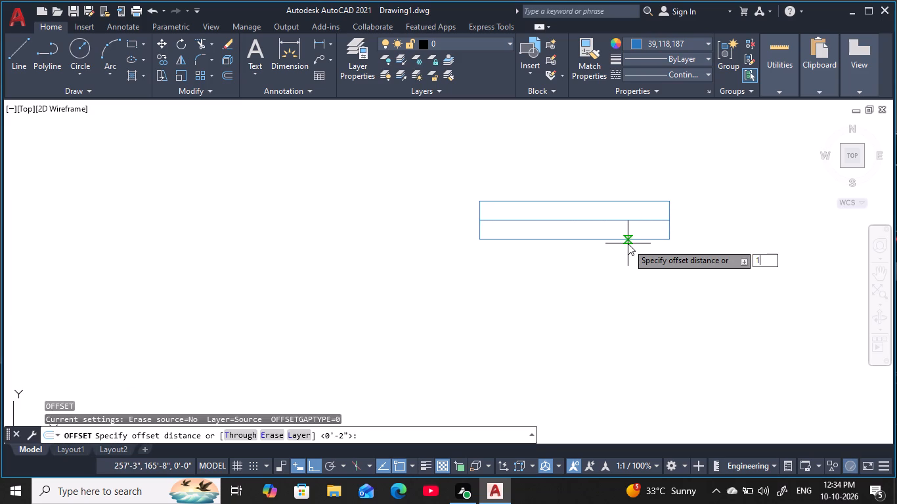
key("space")
left_click(607, 220)
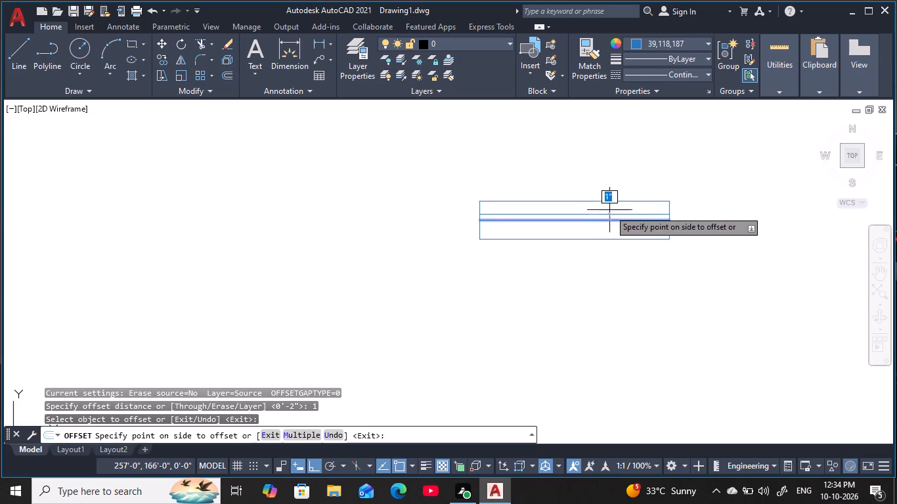
left_click(609, 207)
left_click(605, 220)
left_click(616, 278)
key("Escape")
key("Escape")
key("Escape")
key("Escape")
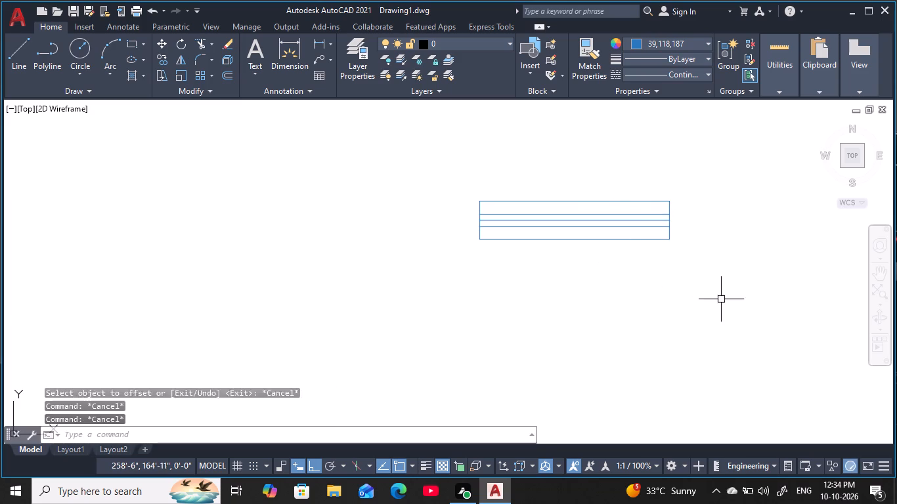
key("Escape")
Copy the complete horizontal 2'6" by 6" window symbol about 3'7" to the west.
left_click(726, 300)
left_click(422, 200)
key("c")
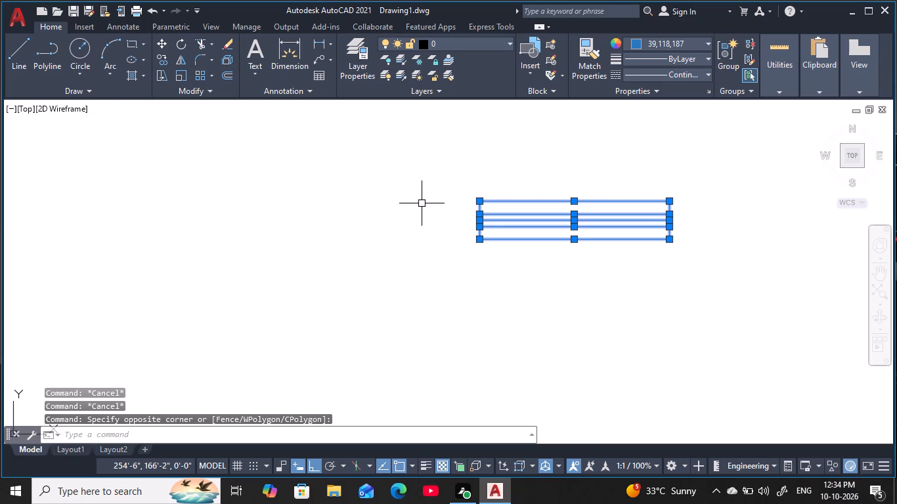
key("o")
key("space")
left_click(611, 222)
left_click(338, 242)
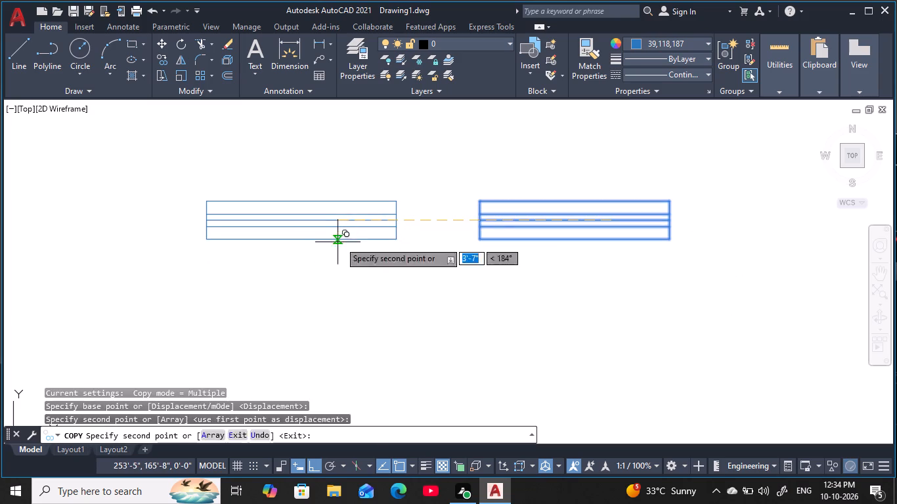
key("Escape")
key("Escape")
key("Escape")
key("Escape")
Rotate the copied 2'6" by 6" window symbol 90° so it stands vertically.
left_click_drag(123, 154, 132, 159)
left_click(420, 312)
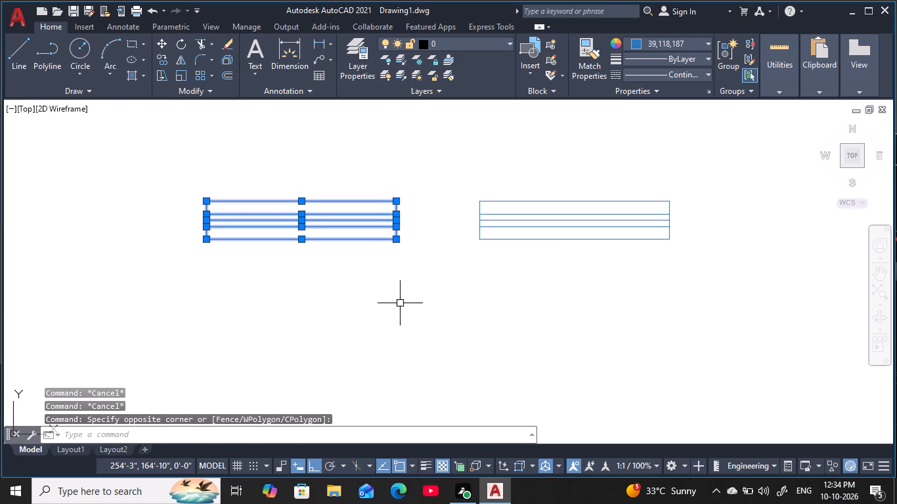
key("r")
key("o")
key("space")
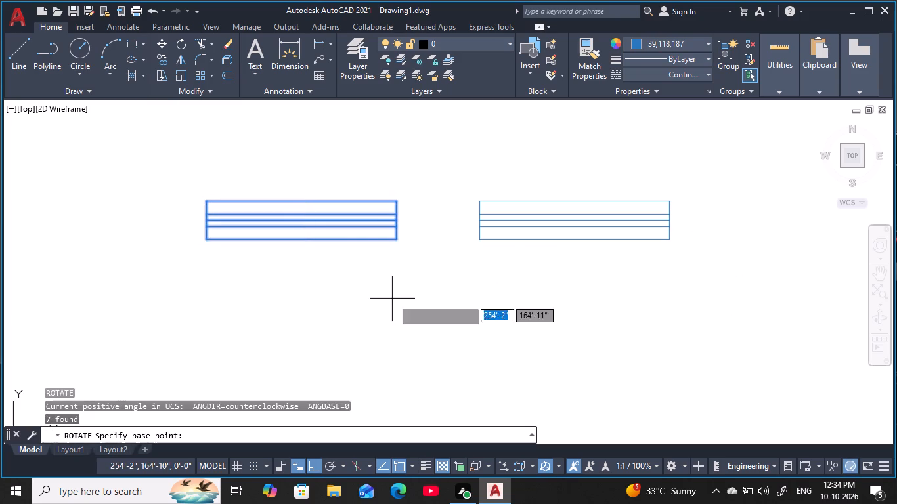
left_click(347, 234)
left_click(339, 155)
key("Escape")
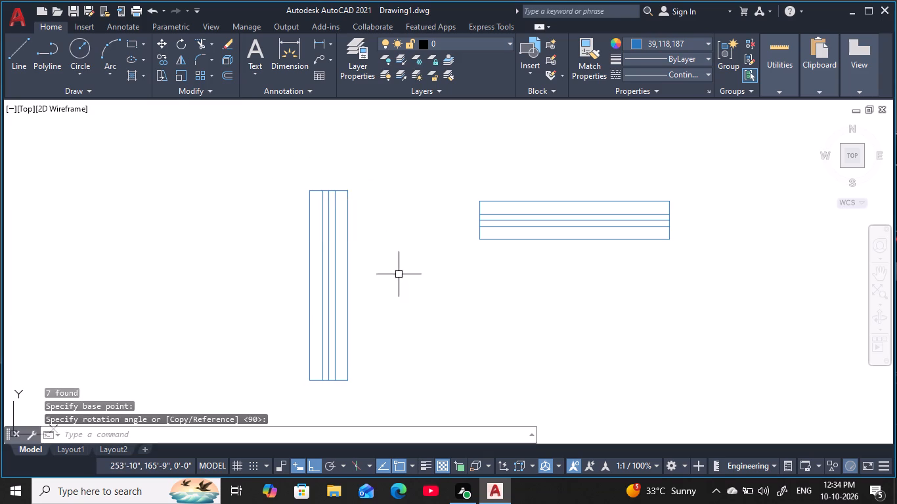
Examine the spare window symbols against the east side of the house.
scroll(399, 276, "down", 3)
middle_click_drag(454, 259, 560, 224)
key("Escape")
key("Escape")
scroll(425, 272, "down", 1)
middle_click_drag(427, 272, 519, 255)
key("Escape")
key("Escape")
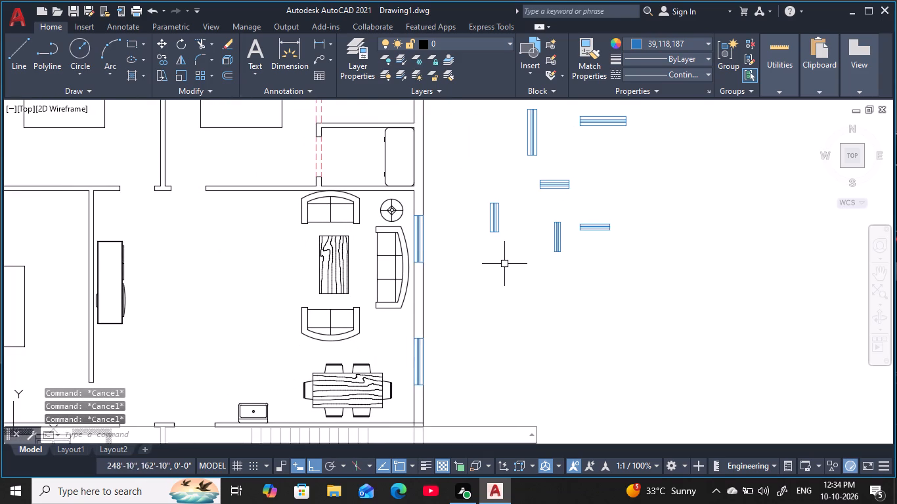
key("Escape")
key("Escape")
key("Escape")
key("Escape")
key("Escape")
key("Escape")
key("Escape")
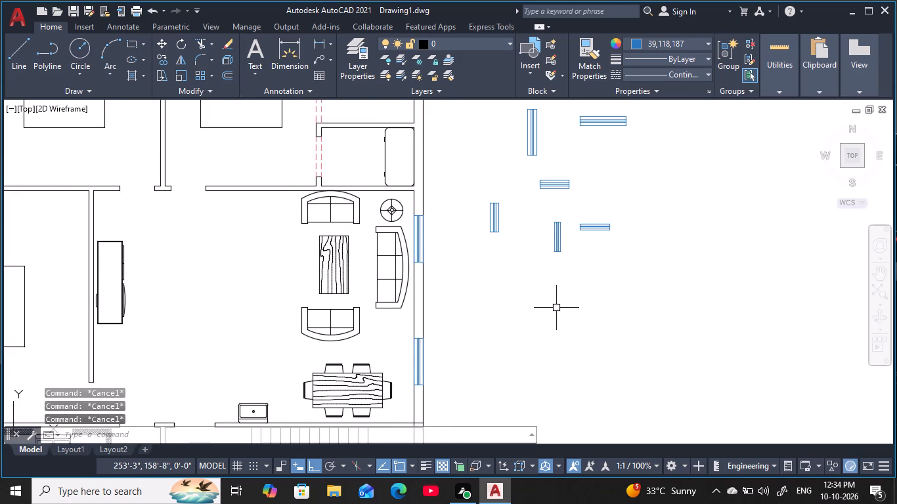
middle_click_drag(559, 306, 656, 272)
middle_click_drag(644, 278, 536, 305)
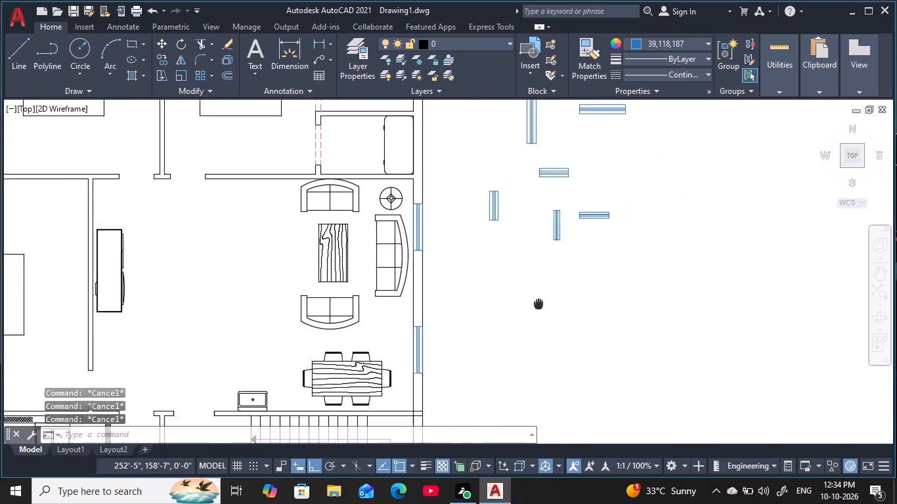
middle_click_drag(536, 305, 468, 358)
middle_click_drag(481, 317, 471, 349)
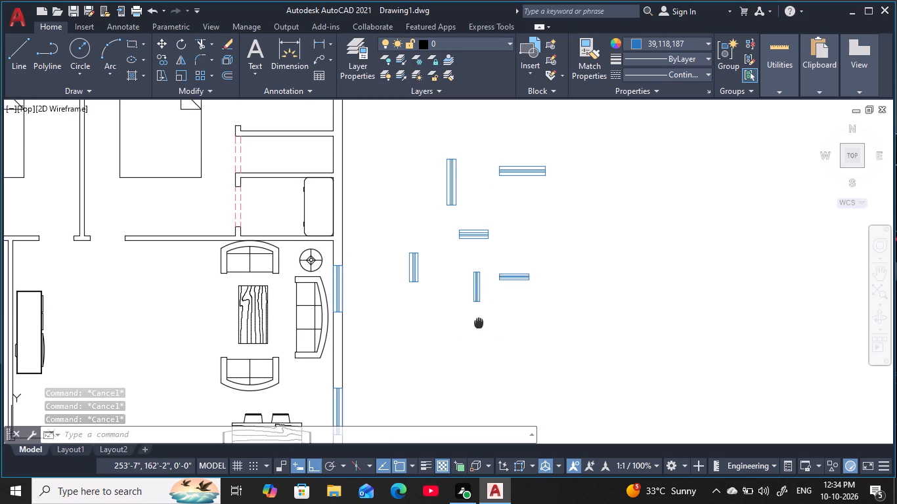
middle_click_drag(471, 349, 454, 409)
middle_click_drag(429, 349, 491, 333)
middle_click_drag(538, 362, 559, 287)
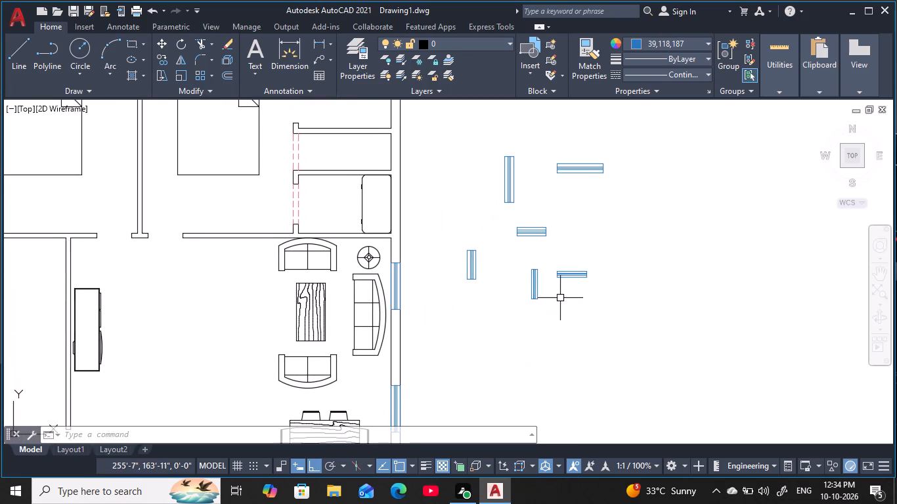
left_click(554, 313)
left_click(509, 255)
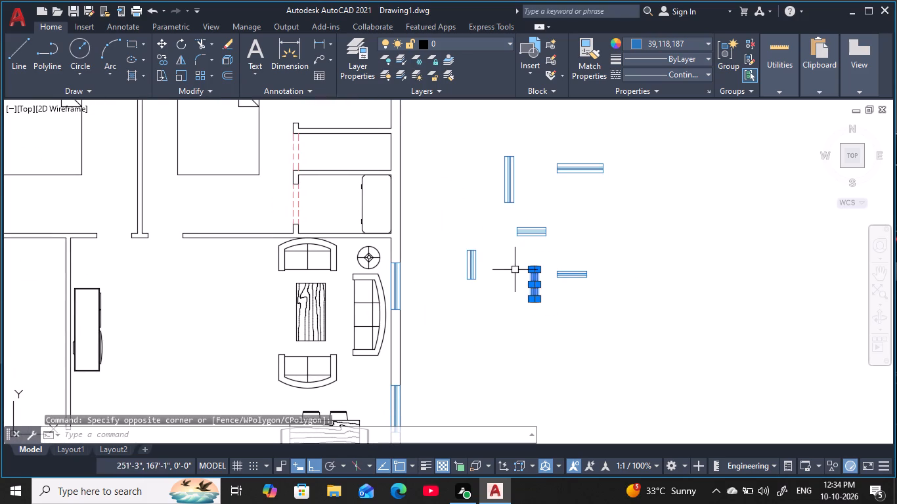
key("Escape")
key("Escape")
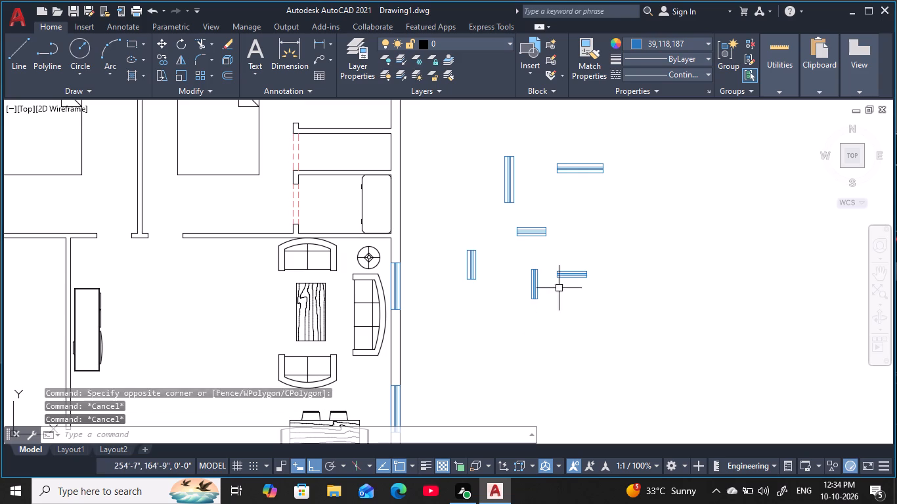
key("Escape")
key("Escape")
Copy the horizontal 2'6" by 6" window symbol, with ortho off, into the two walls bounding the narrow space between the northwest bathrooms.
left_click(614, 296)
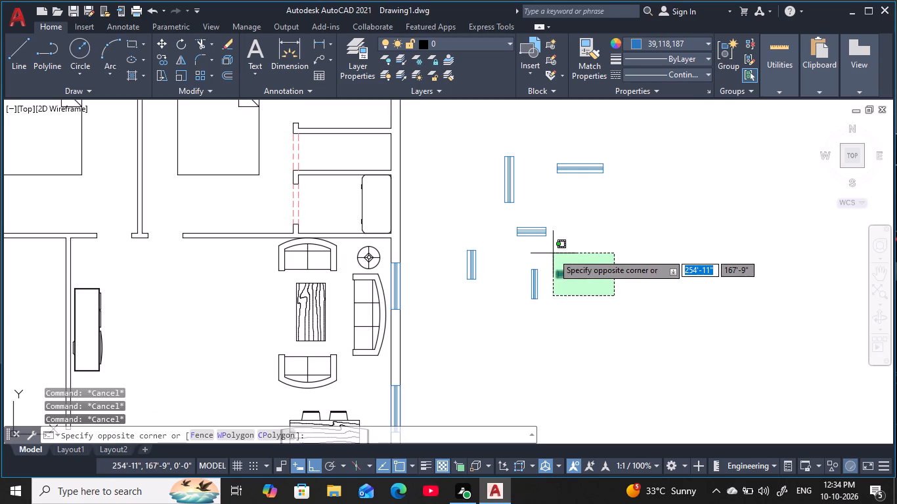
left_click(553, 253)
type("co")
key("space")
scroll(564, 274, "up", 4)
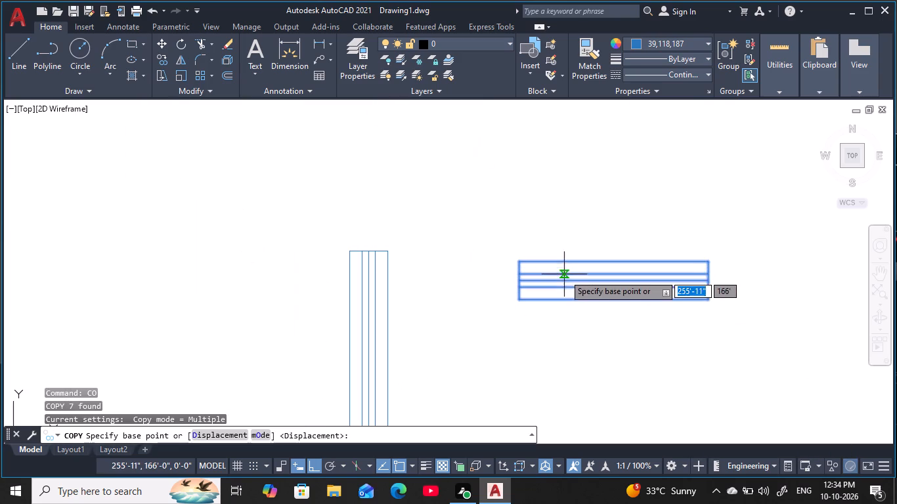
left_click(610, 259)
scroll(596, 230, "down", 3)
middle_click_drag(563, 216, 632, 325)
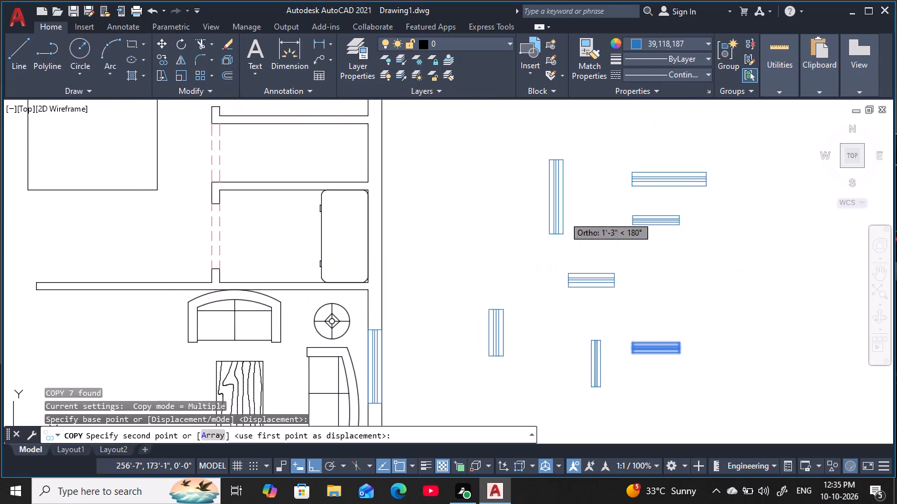
middle_click_drag(409, 244, 451, 320)
key("F8")
middle_click_drag(334, 198, 348, 229)
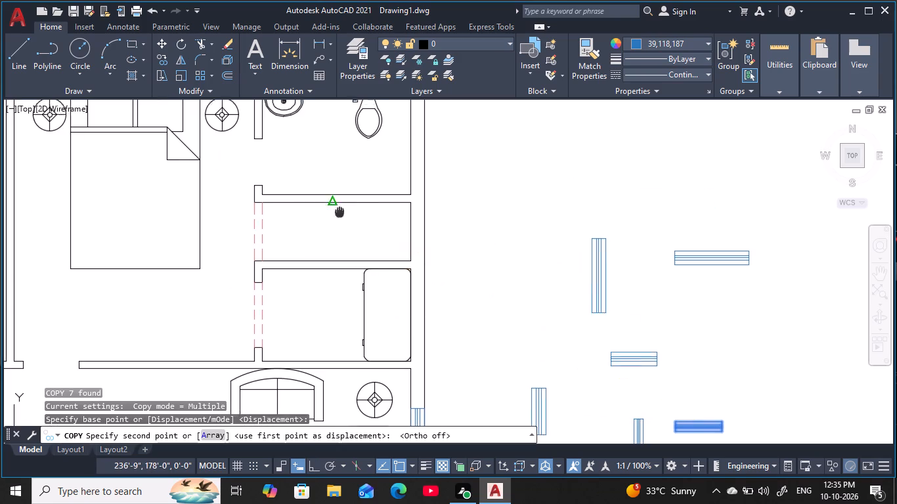
middle_click_drag(348, 229, 417, 350)
scroll(422, 236, "up", 2)
middle_click_drag(422, 241, 449, 262)
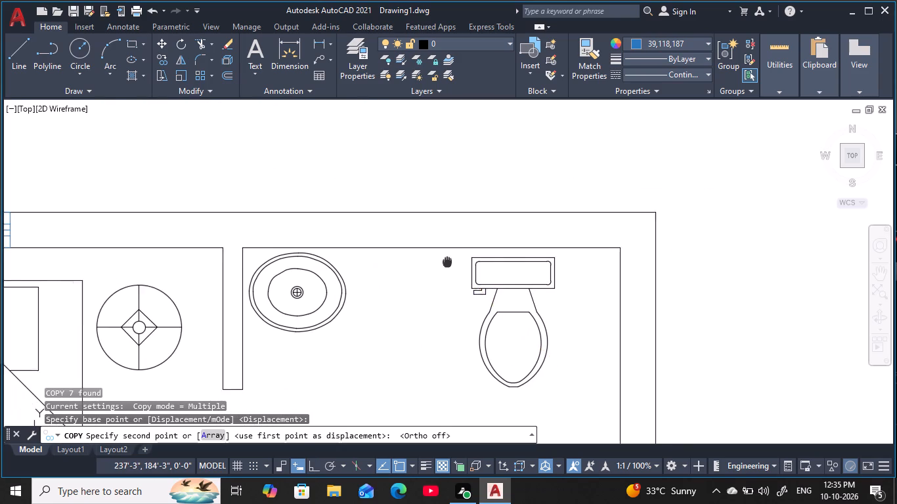
middle_click_drag(449, 262, 454, 263)
scroll(476, 296, "down", 3)
middle_click_drag(479, 299, 571, 165)
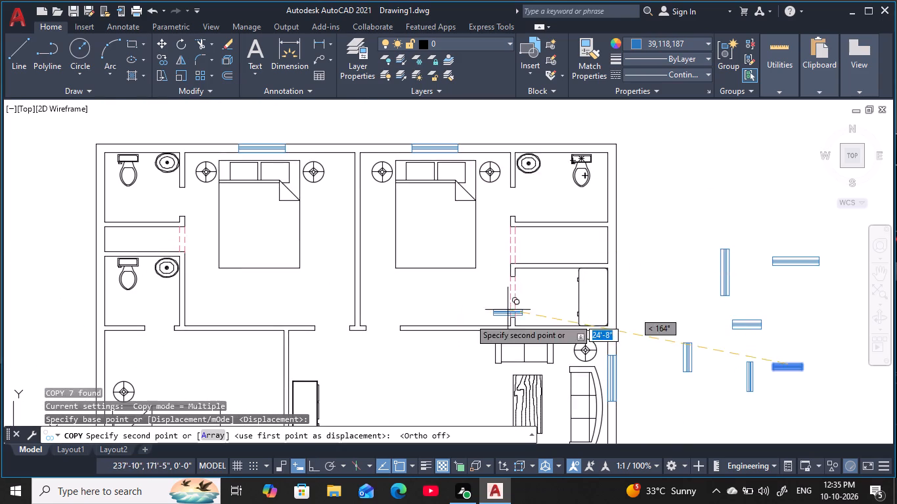
middle_click_drag(465, 318, 483, 177)
middle_click_drag(184, 279, 431, 396)
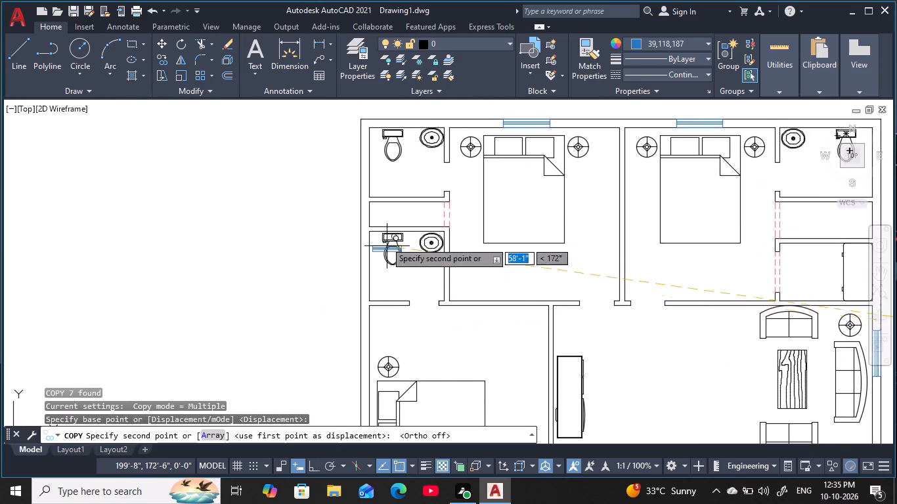
middle_click_drag(381, 222, 384, 249)
scroll(410, 245, "up", 2)
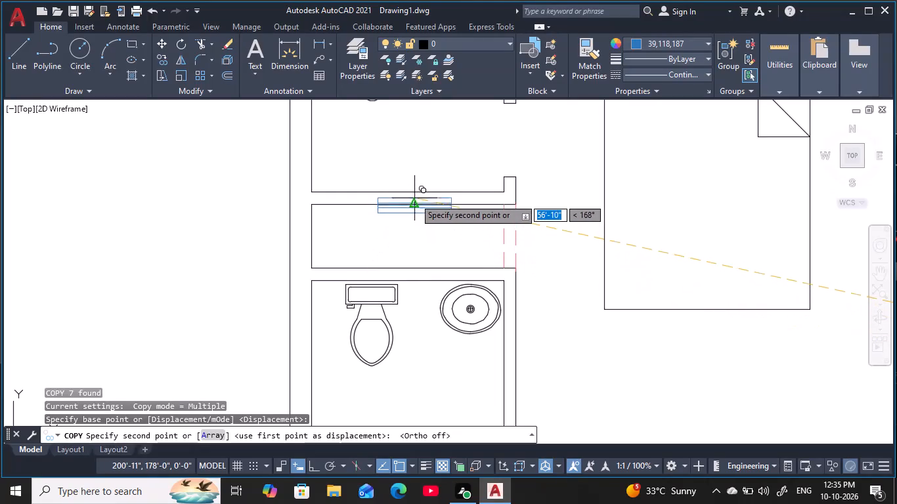
left_click(412, 193)
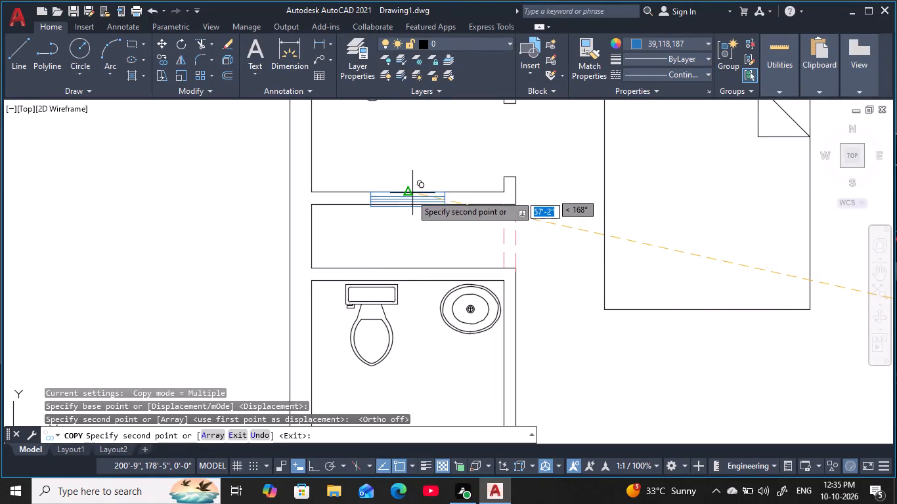
left_click(410, 267)
Examine the walls of the southern bathroom beside the kitchen for another copy of the window symbol, and end the copying.
scroll(427, 300, "down", 2)
middle_click_drag(431, 303, 431, 301)
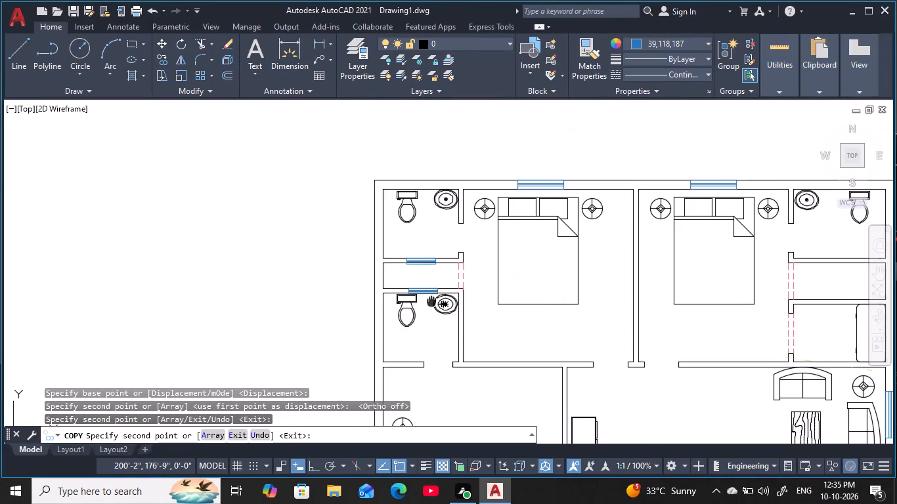
middle_click_drag(431, 301, 432, 220)
middle_click_drag(476, 355, 440, 296)
scroll(439, 308, "down", 2)
middle_click_drag(450, 347, 450, 346)
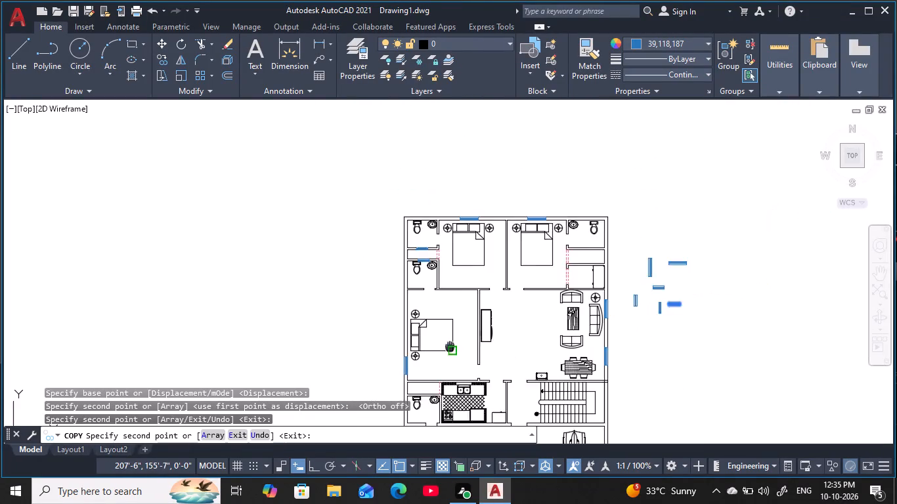
middle_click_drag(450, 346, 472, 233)
scroll(429, 278, "up", 3)
middle_click_drag(435, 279, 336, 285)
scroll(395, 289, "up", 1)
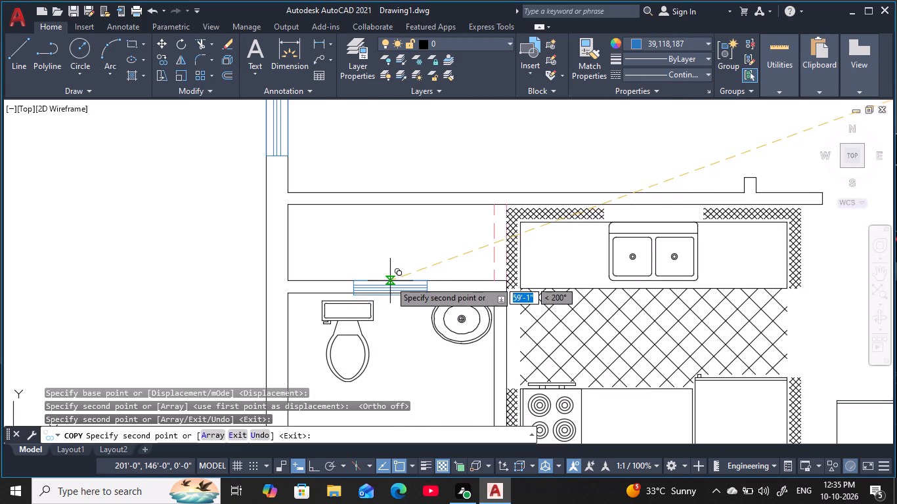
scroll(391, 282, "down", 2)
middle_click_drag(394, 274, 382, 220)
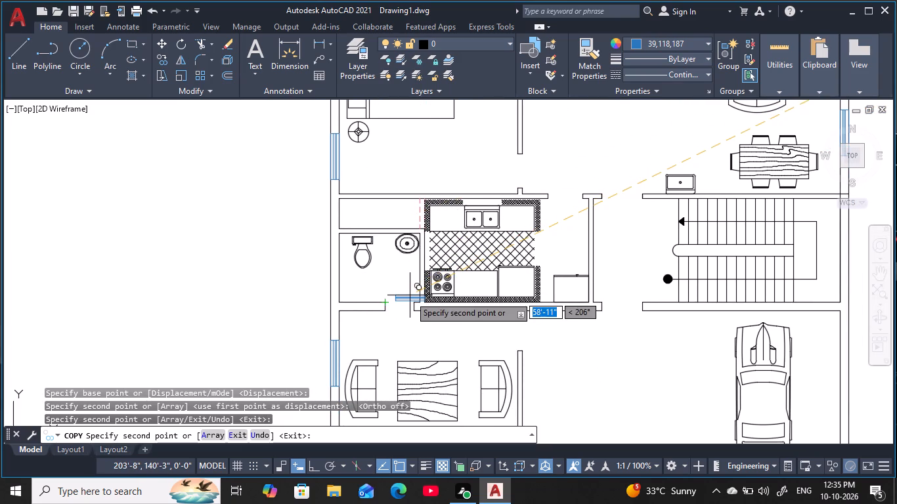
key("Escape")
key("Escape")
key("Escape")
key("Escape")
Copy the spare vertical 2'6" window symbol of full outer-wall thickness into the west wall of the southern bathroom beside the kitchen.
middle_click_drag(567, 332, 341, 266)
scroll(397, 278, "down", 1)
middle_click_drag(410, 288, 405, 333)
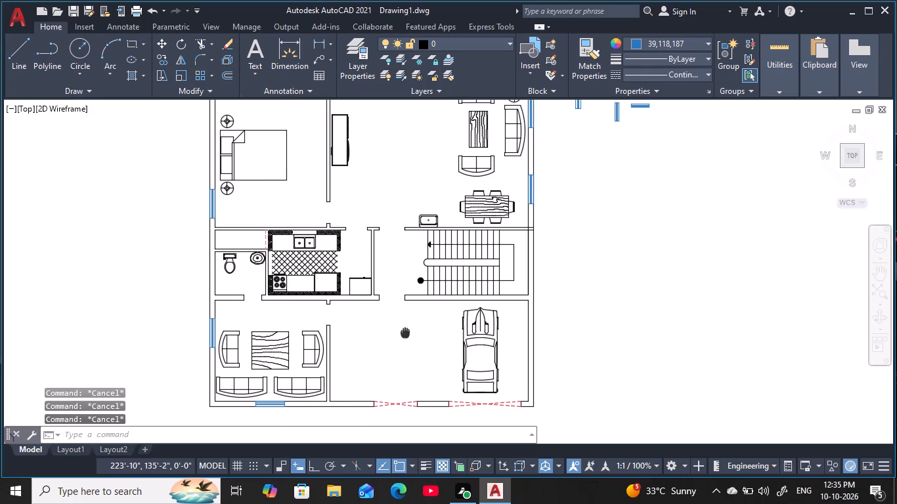
middle_click_drag(405, 333, 405, 333)
middle_click_drag(583, 171, 579, 252)
left_click(586, 199)
left_click(561, 165)
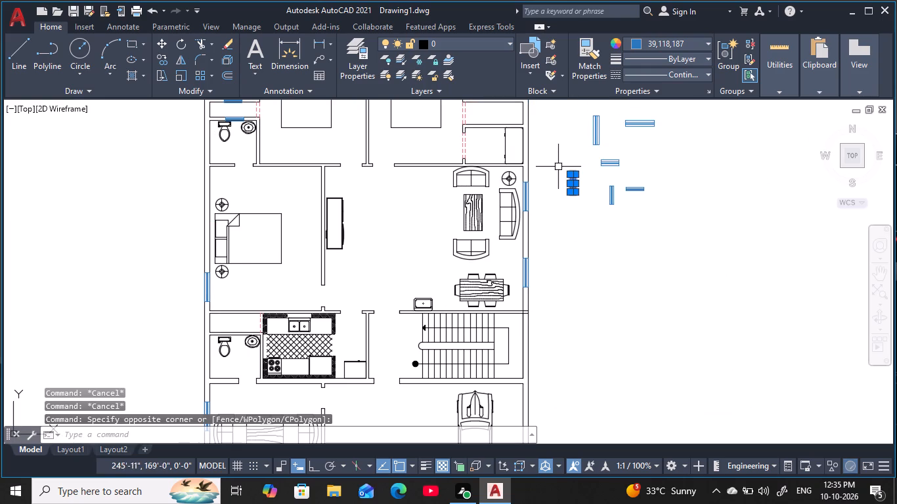
key("c")
key("o")
key("space")
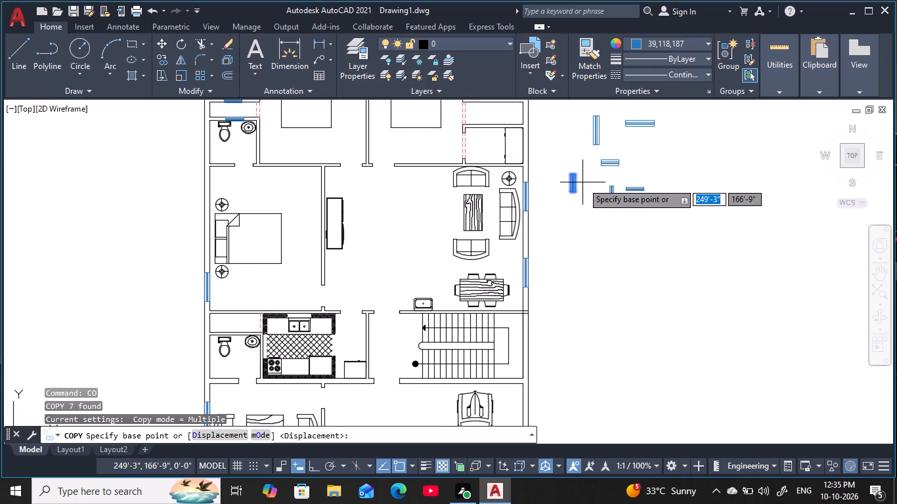
scroll(583, 182, "up", 3)
left_click(550, 187)
scroll(444, 252, "down", 2)
middle_click_drag(418, 272, 896, 138)
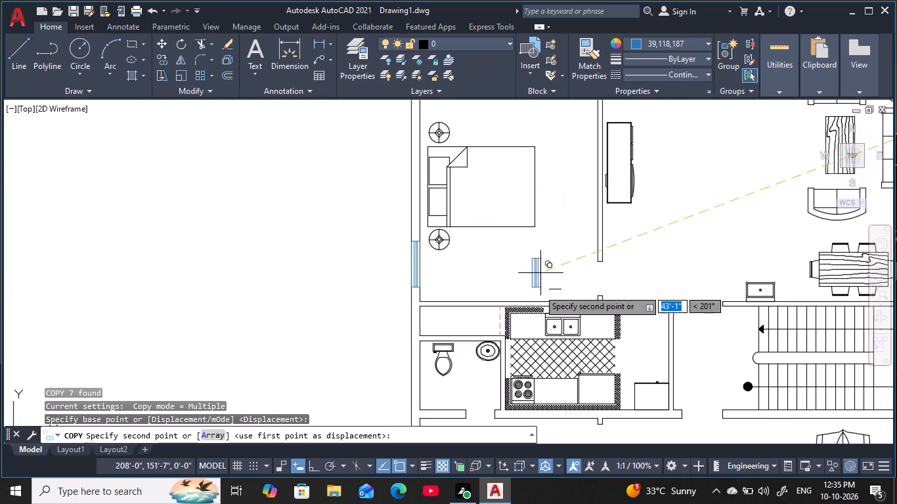
middle_click_drag(456, 362, 510, 239)
scroll(504, 249, "up", 3)
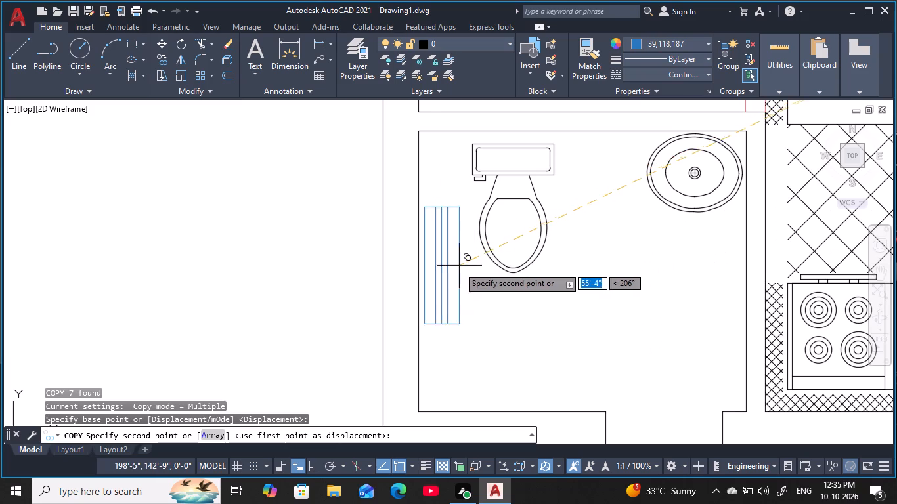
left_click(416, 273)
scroll(484, 287, "down", 3)
middle_click_drag(536, 301, 500, 278)
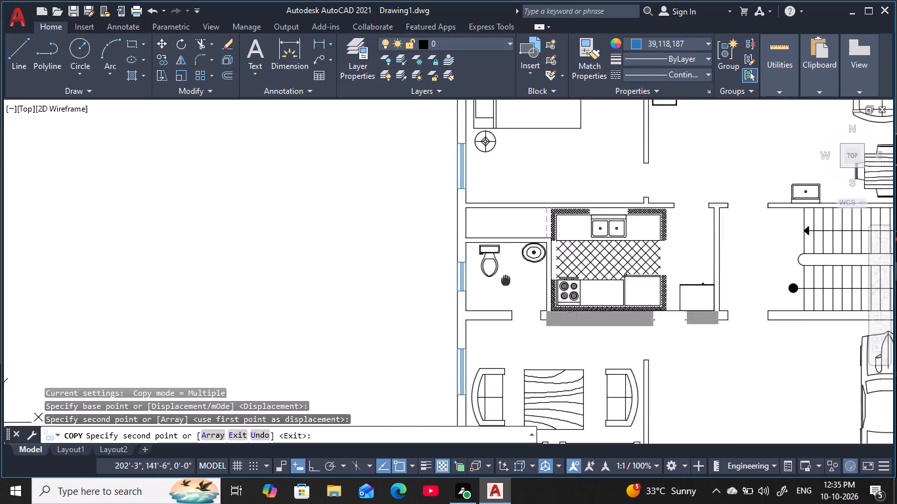
middle_click_drag(500, 278, 338, 226)
scroll(511, 309, "down", 2)
middle_click_drag(512, 314, 420, 369)
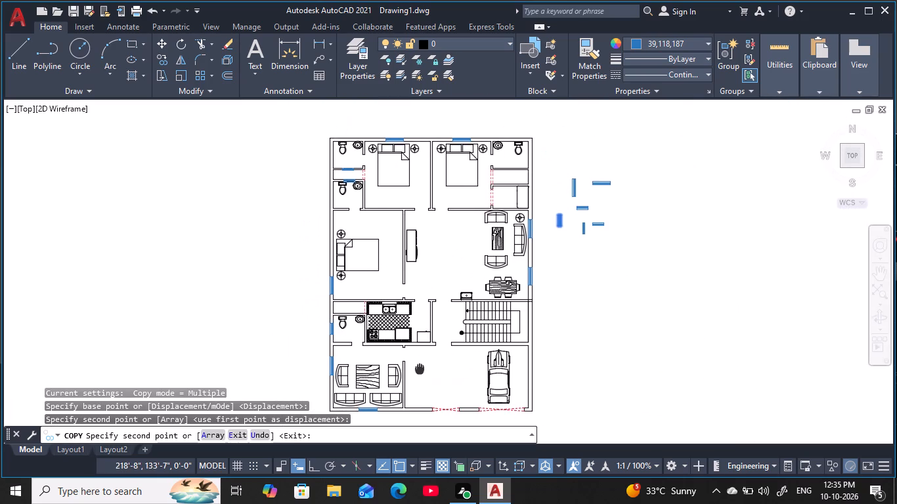
middle_click_drag(420, 369, 419, 366)
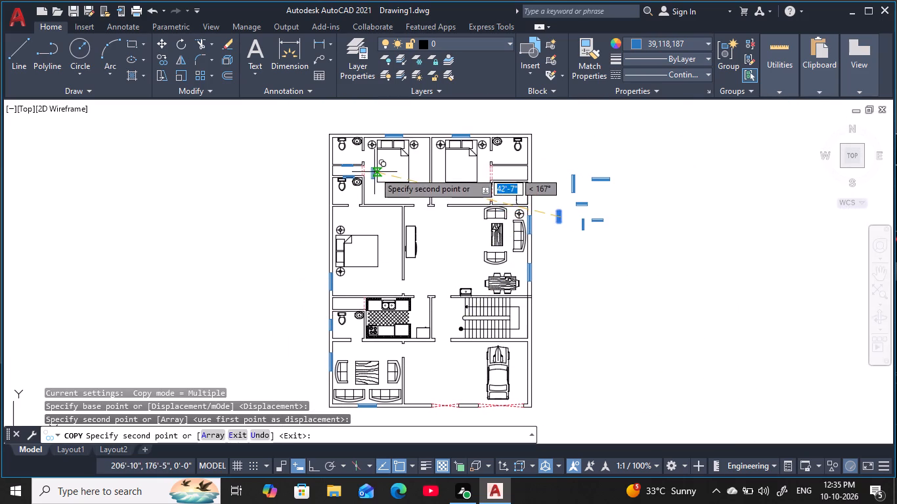
middle_click_drag(554, 131, 555, 131)
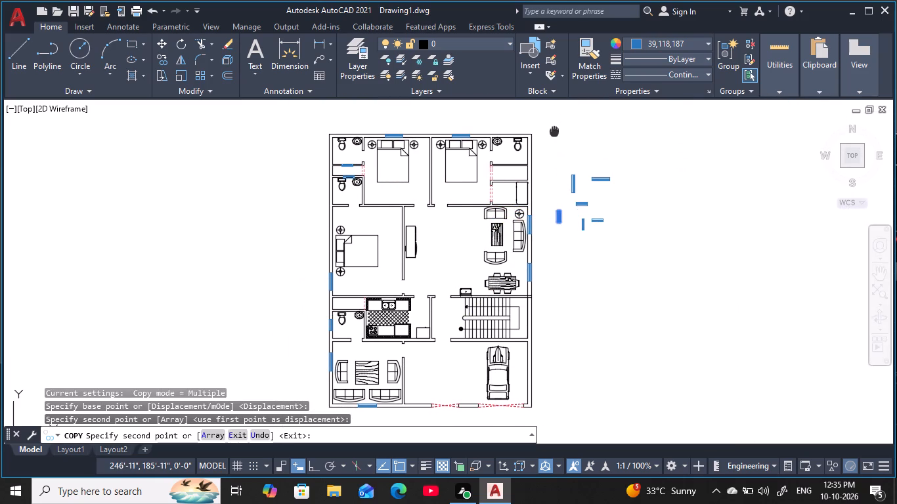
middle_click_drag(555, 131, 558, 149)
scroll(558, 149, "up", 1)
key("Escape")
key("Escape")
key("Escape")
key("Escape")
key("Escape")
key("Escape")
key("Escape")
key("Escape")
key("Escape")
key("Escape")
key("Escape")
key("Escape")
key("Escape")
key("Escape")
key("Escape")
key("Escape")
key("Escape")
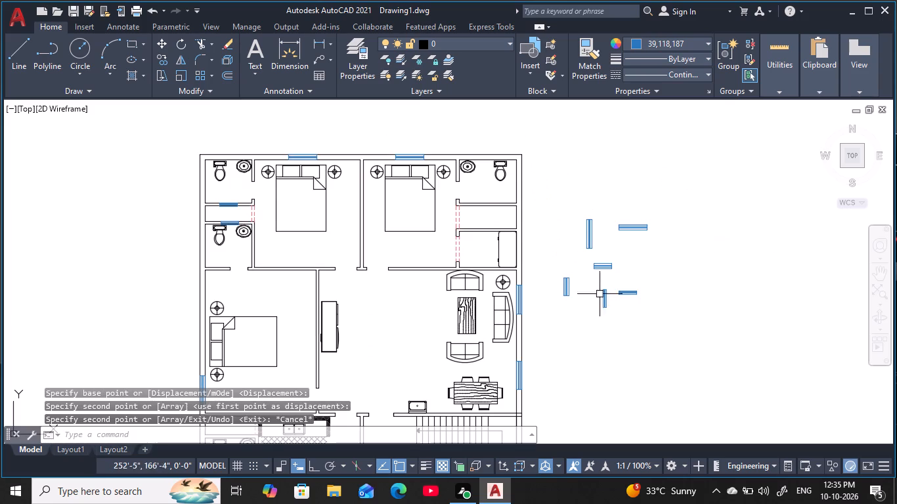
Copy the matching horizontal 2'6" window symbol into the north wall of the northeast bathroom, between the washbasin and the toilet.
left_click(631, 274)
left_click(582, 260)
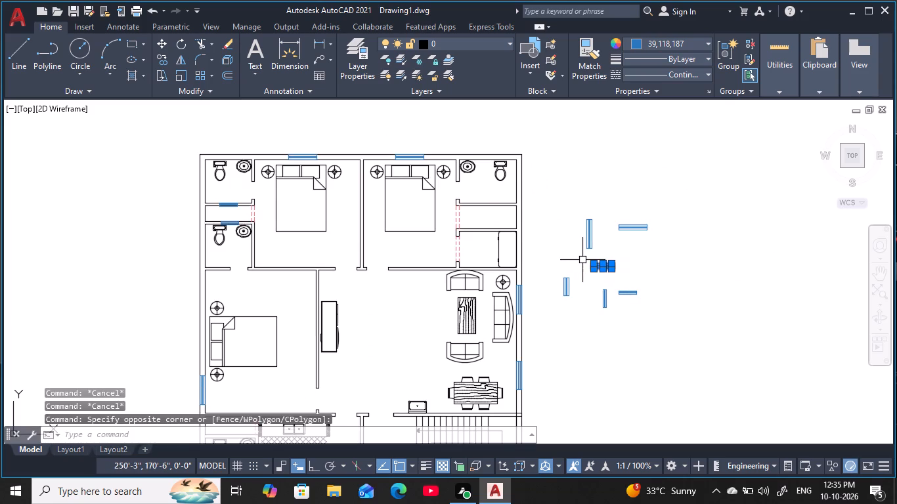
key("c")
type("o")
key("space")
scroll(604, 257, "up", 2)
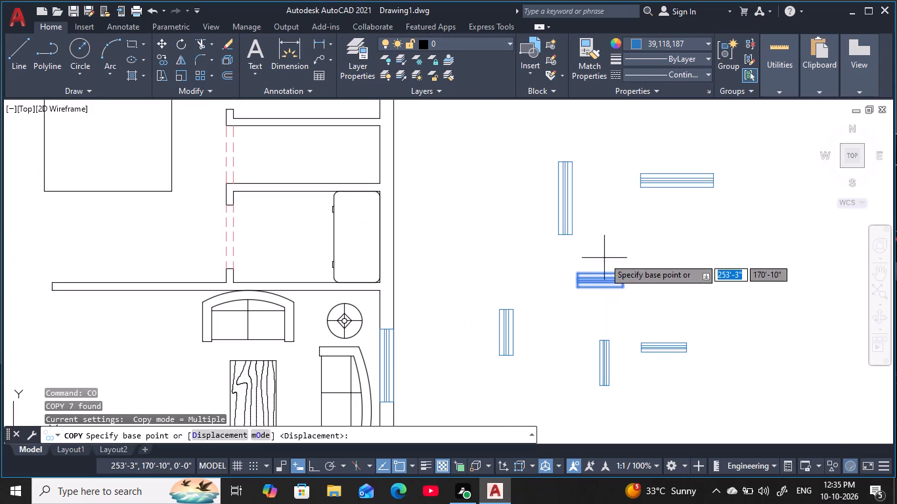
left_click(604, 272)
middle_click_drag(475, 230, 609, 326)
middle_click_drag(458, 199, 468, 248)
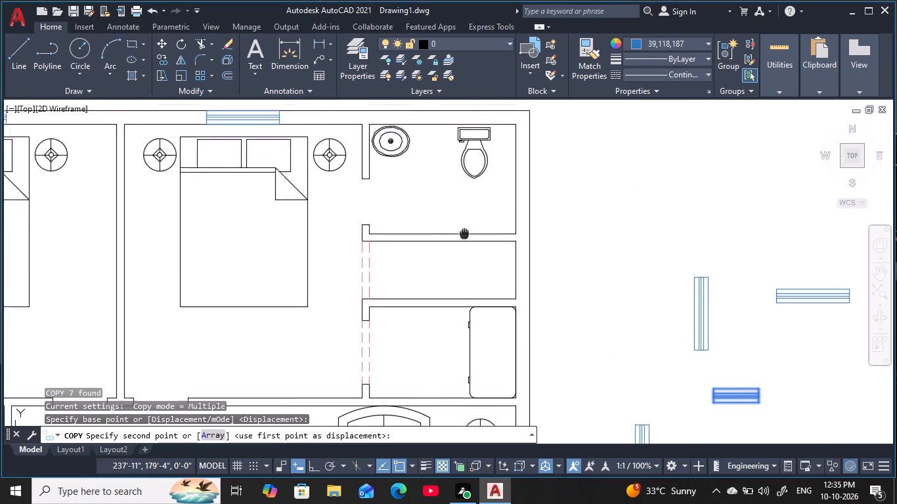
middle_click_drag(468, 248, 489, 301)
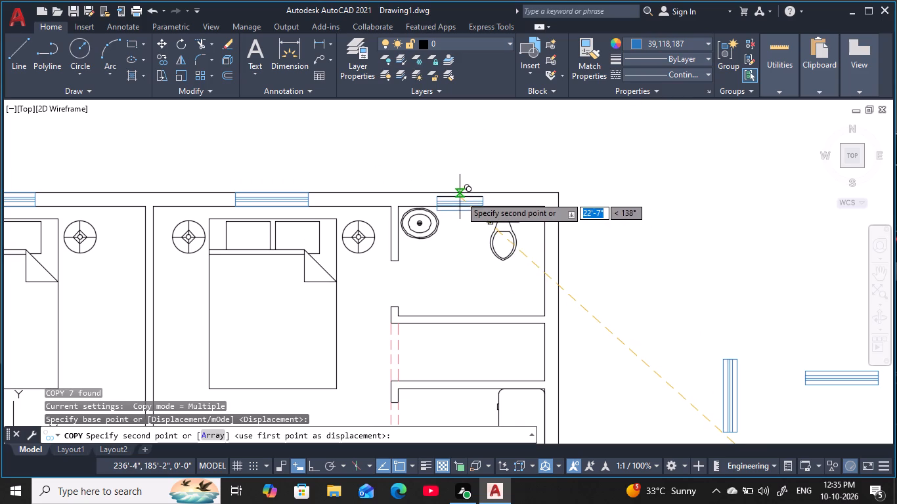
left_click(460, 195)
scroll(528, 195, "down", 1)
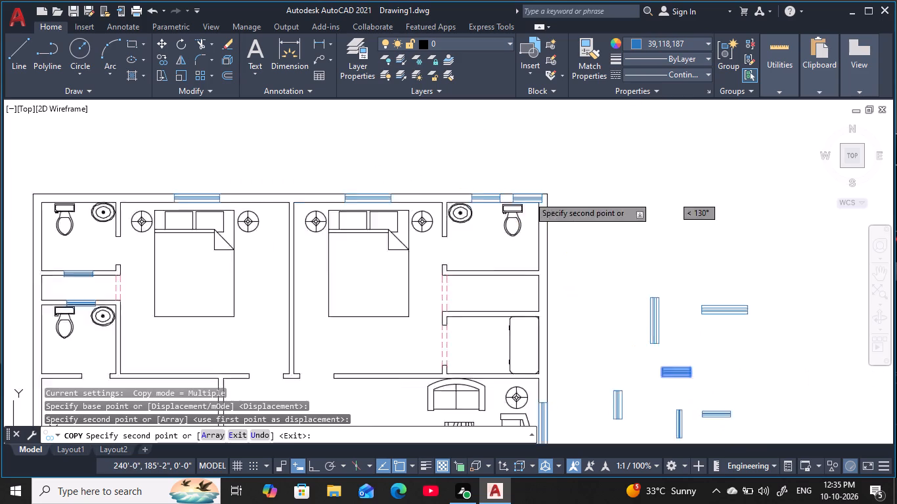
scroll(529, 197, "down", 1)
middle_click_drag(534, 205, 587, 112)
scroll(521, 232, "down", 1)
middle_click_drag(517, 219, 542, 169)
scroll(542, 169, "down", 1)
key("Escape")
key("Escape")
key("Escape")
key("Escape")
key("Escape")
scroll(500, 220, "up", 2)
key("Escape")
scroll(502, 220, "up", 1)
key("Escape")
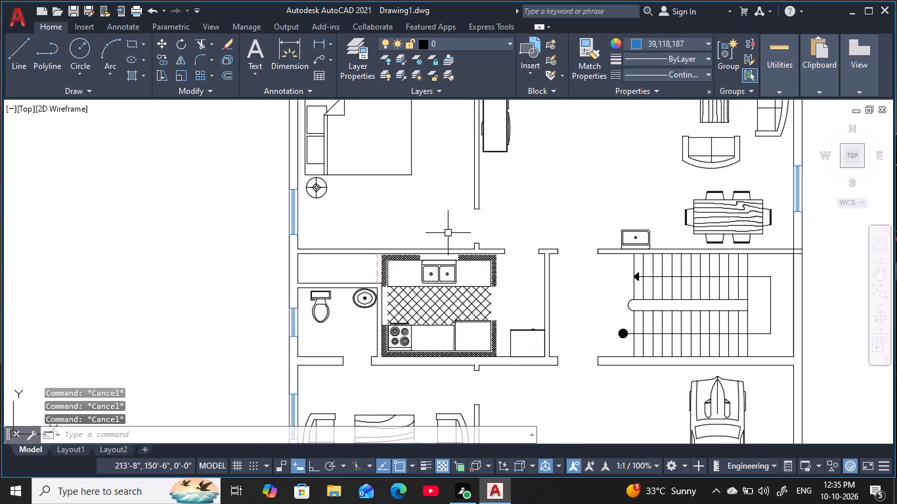
key("Escape")
Examine the window placement in the walls across the whole house plan, including the bathrooms.
middle_click_drag(406, 218, 416, 257)
scroll(415, 259, "down", 1)
middle_click_drag(414, 259, 412, 308)
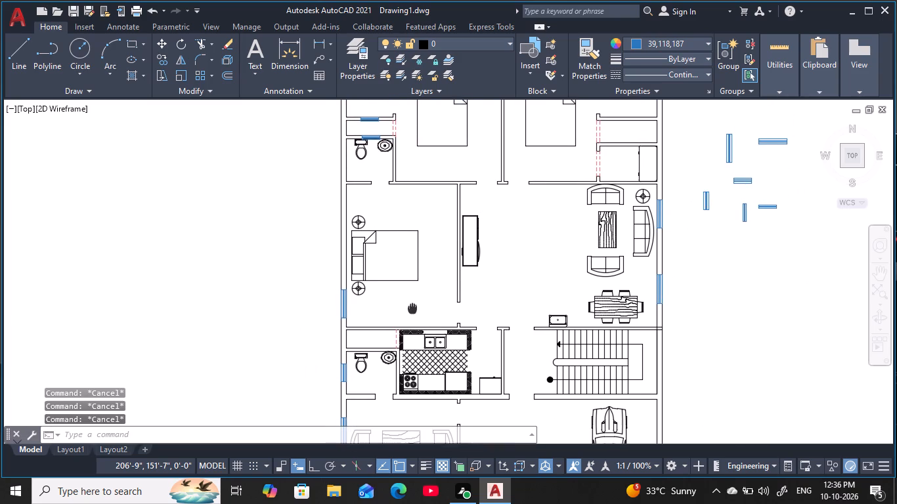
middle_click_drag(412, 308, 396, 331)
middle_click_drag(362, 287, 346, 335)
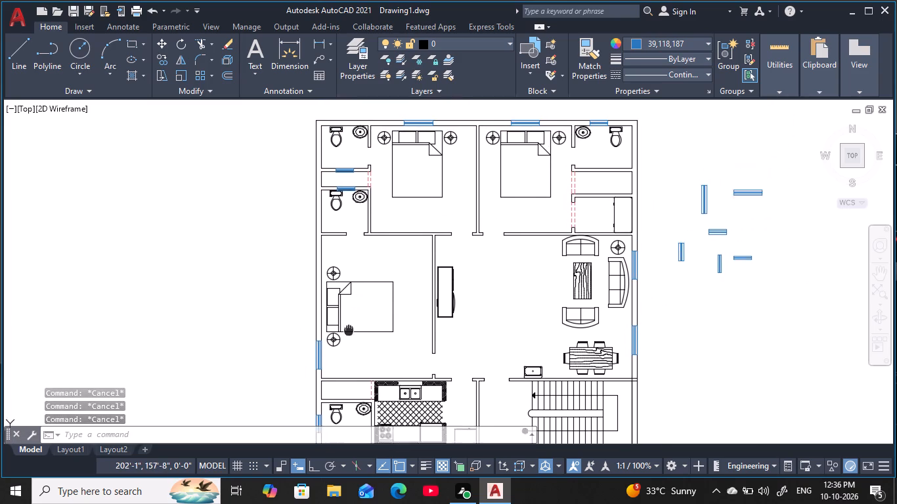
middle_click_drag(346, 335, 343, 347)
key("Escape")
key("Escape")
key("Escape")
scroll(391, 313, "down", 1)
key("Escape")
middle_click_drag(394, 313, 383, 272)
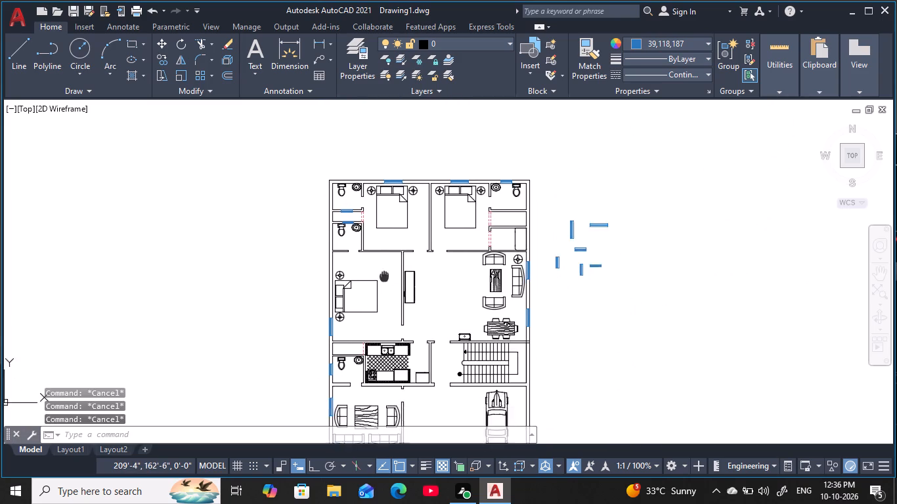
middle_click_drag(383, 272, 373, 195)
key("Escape")
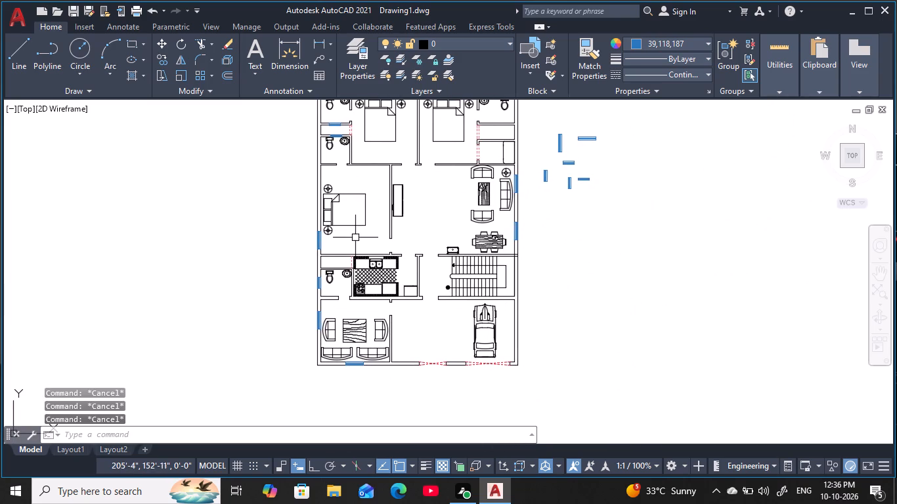
key("Escape")
key("Escape")
key("Escape")
key("Escape")
key("Escape")
Erase both window symbols from the walls bounding the narrow space between the northwest bathrooms.
middle_click_drag(328, 151, 329, 237)
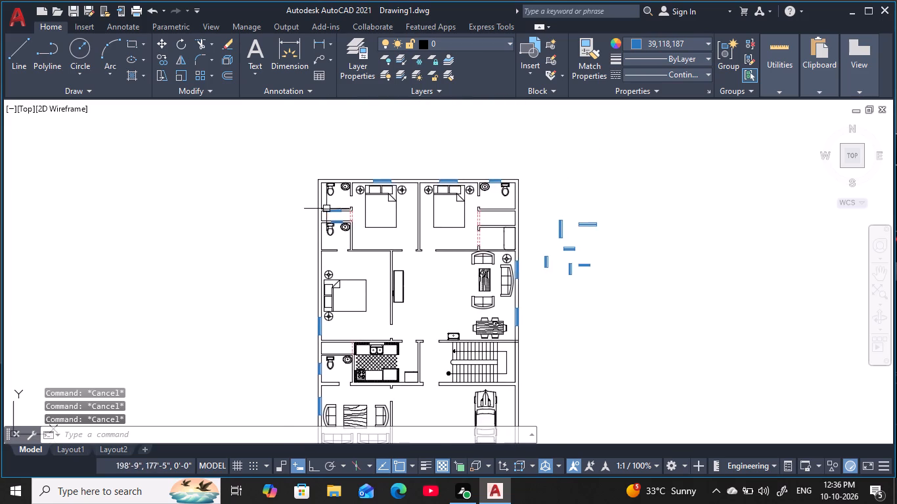
scroll(328, 206, "up", 4)
key("Escape")
key("Escape")
left_click(311, 205)
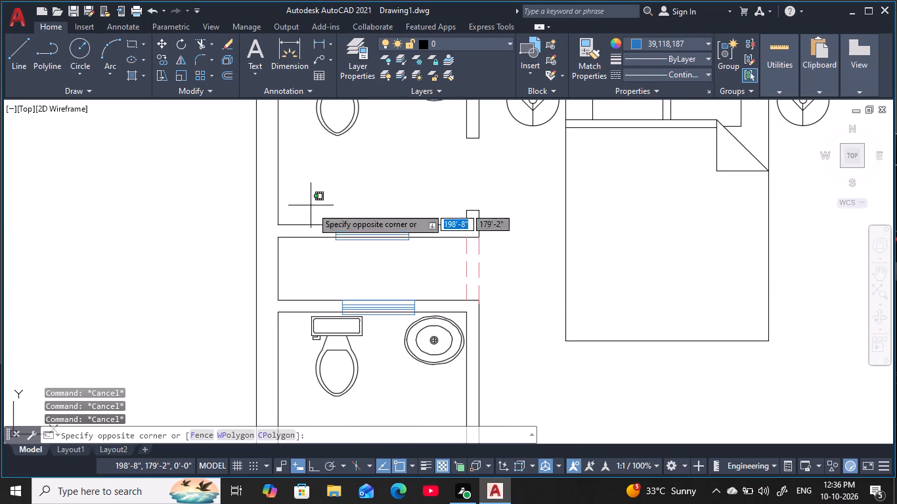
left_click(429, 283)
type("e")
key("space")
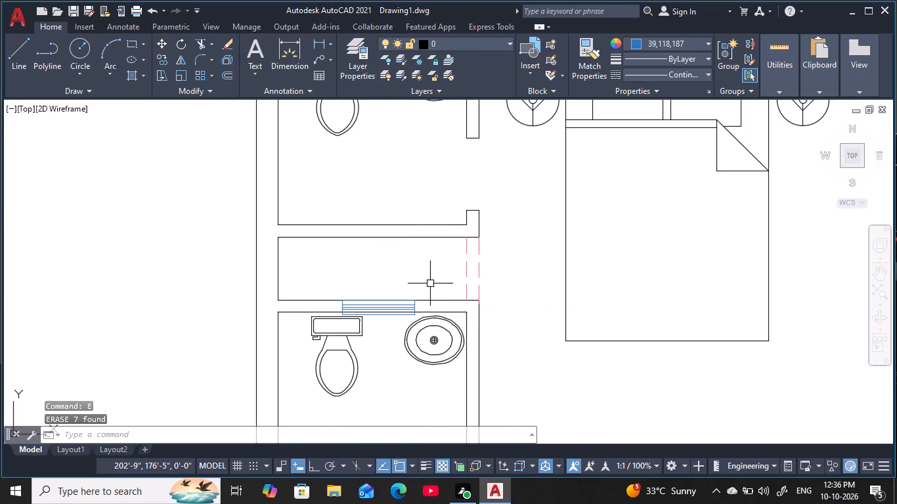
middle_click_drag(391, 284, 406, 227)
scroll(367, 262, "up", 4)
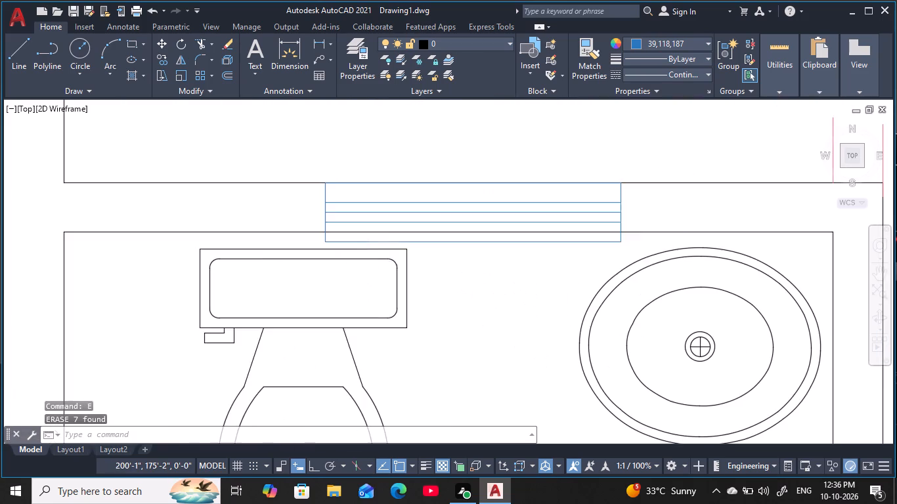
middle_click_drag(367, 262, 372, 281)
left_click(281, 132)
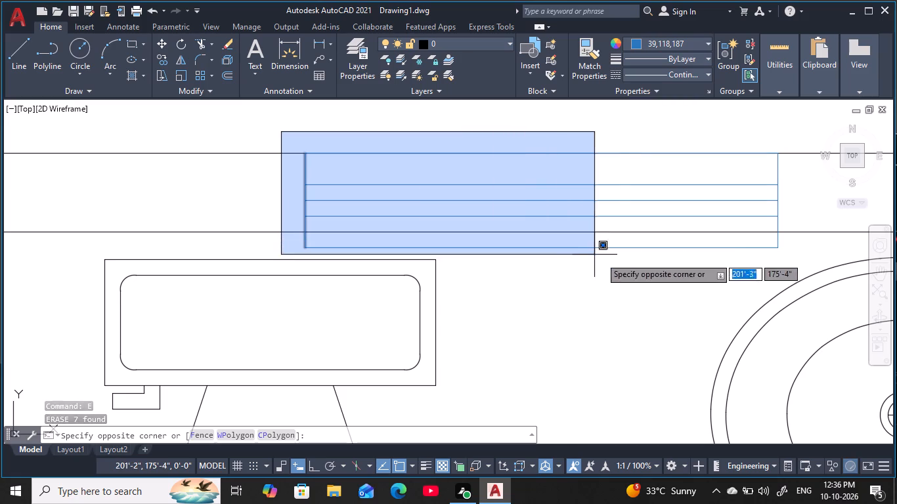
left_click(816, 257)
key("space")
Copy the southern bathroom's vertical west window, from its inner edge midpoint, into the west wall of the northernmost west-side bathroom.
scroll(760, 275, "down", 2)
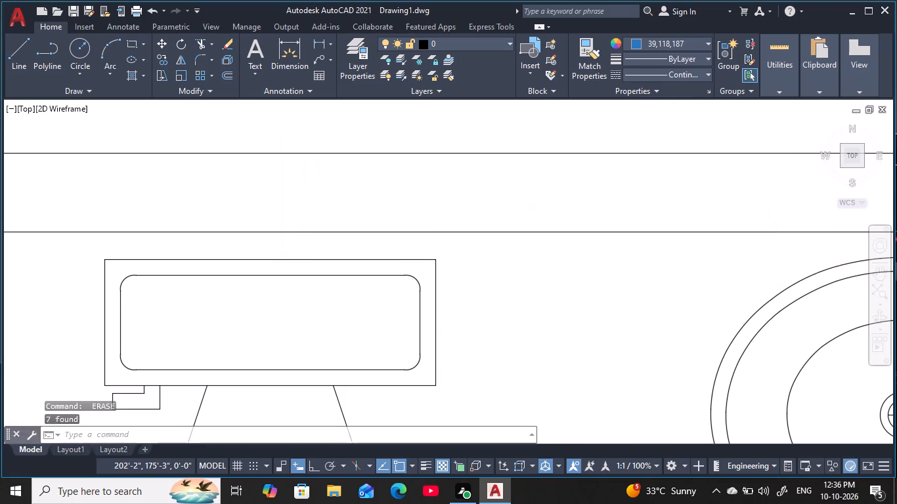
scroll(756, 276, "down", 4)
middle_click_drag(716, 255, 700, 232)
scroll(707, 247, "down", 4)
middle_click_drag(728, 280, 452, 184)
scroll(476, 216, "up", 3)
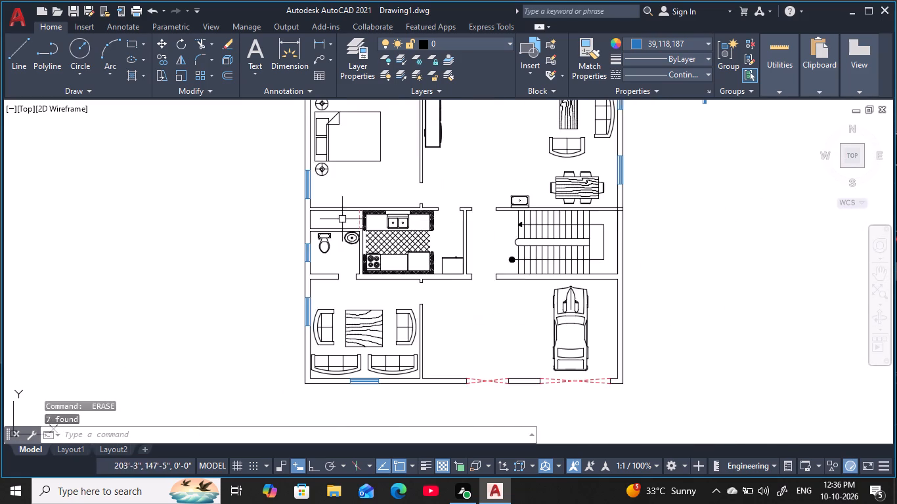
scroll(333, 219, "up", 1)
middle_click_drag(307, 211, 397, 271)
middle_click_drag(420, 327, 488, 198)
scroll(476, 211, "up", 1)
scroll(407, 205, "up", 3)
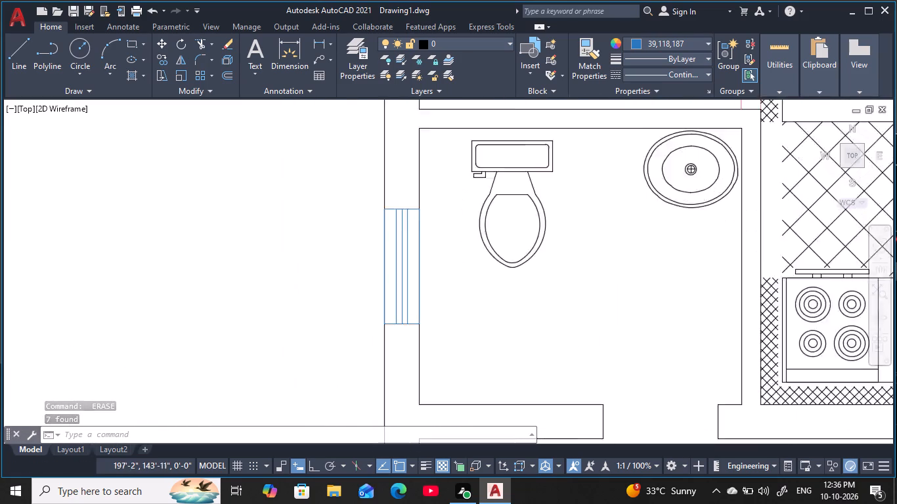
middle_click(420, 206)
scroll(456, 243, "up", 1)
middle_click_drag(458, 243, 498, 169)
scroll(498, 169, "down", 1)
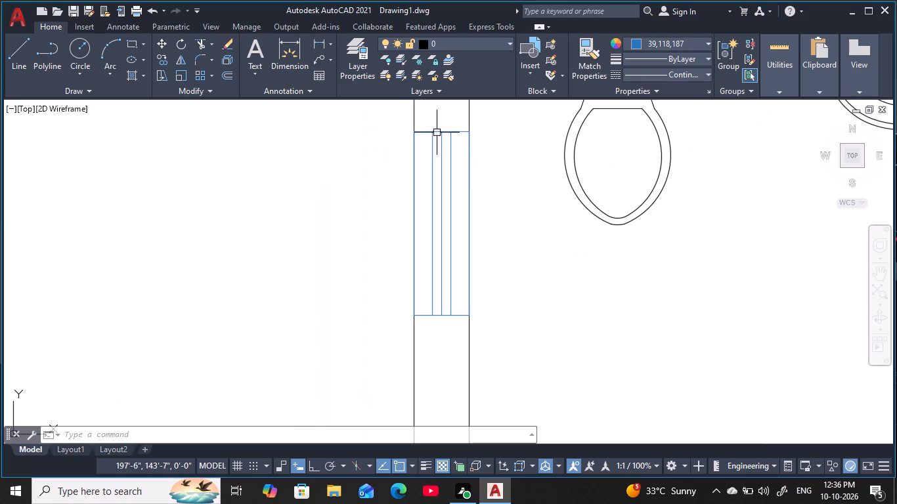
left_click(399, 115)
left_click(491, 331)
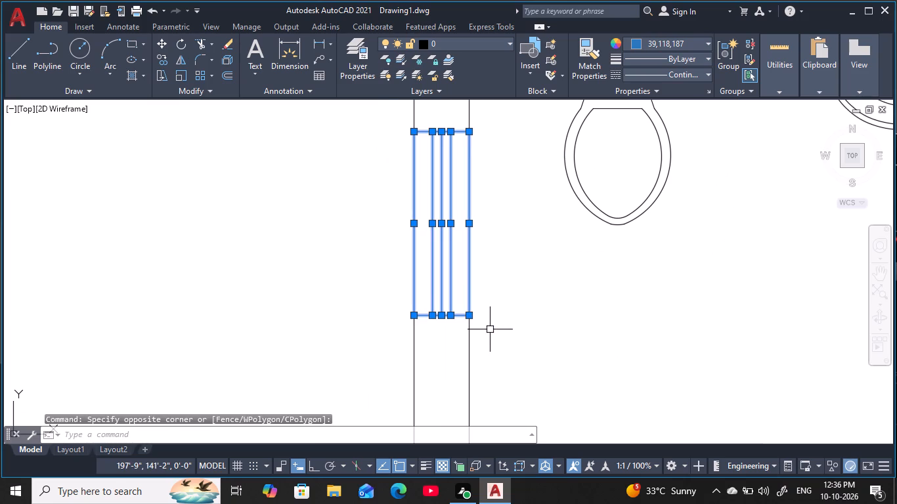
key("c")
key("o")
key("space")
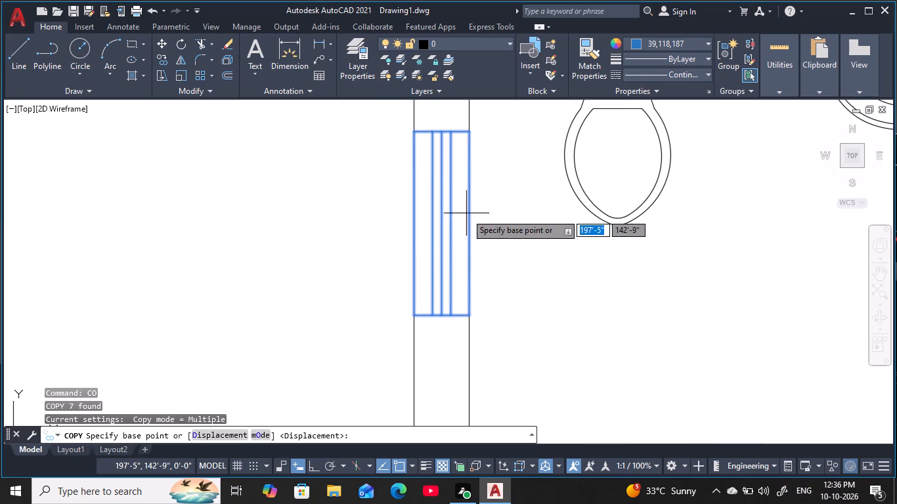
left_click(468, 223)
scroll(477, 208, "down", 4)
middle_click_drag(478, 196, 427, 416)
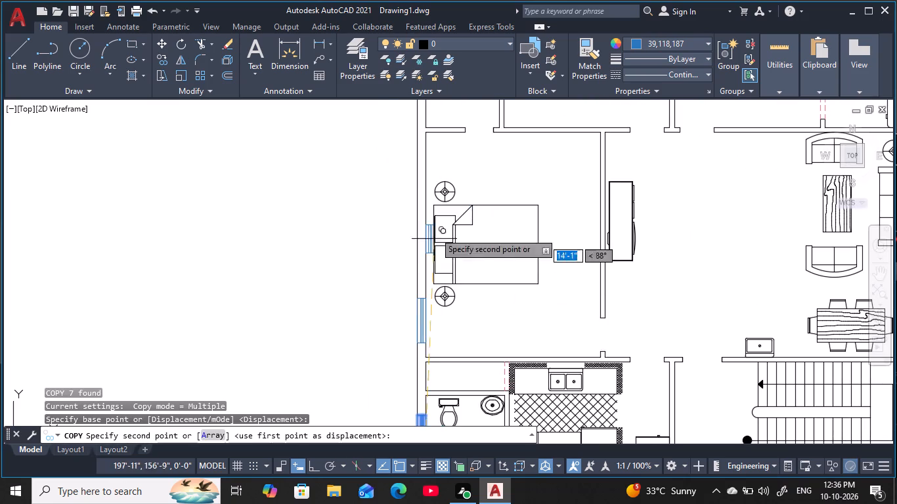
middle_click_drag(423, 174, 374, 455)
scroll(382, 283, "up", 3)
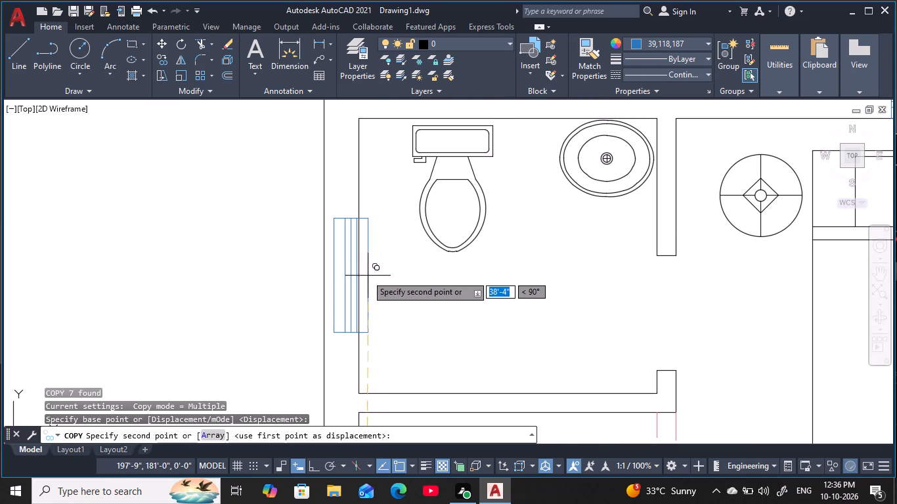
left_click(358, 326)
Place another copy of the vertical window in the west wall of the second northwest bathroom, centred on the room's inner wall face.
scroll(405, 334, "down", 2)
middle_click_drag(409, 339, 445, 173)
middle_click_drag(430, 278, 413, 197)
scroll(405, 219, "up", 2)
scroll(408, 283, "up", 1)
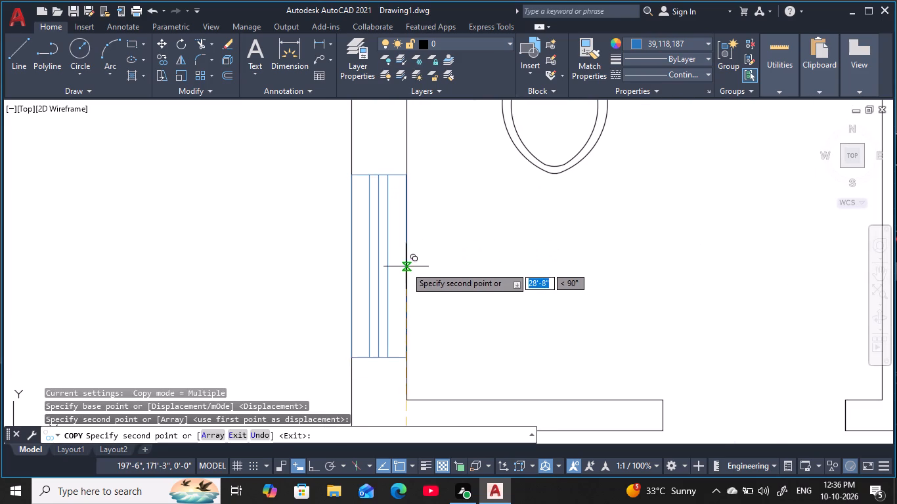
scroll(410, 259, "down", 3)
middle_click_drag(410, 259, 414, 282)
scroll(416, 262, "up", 1)
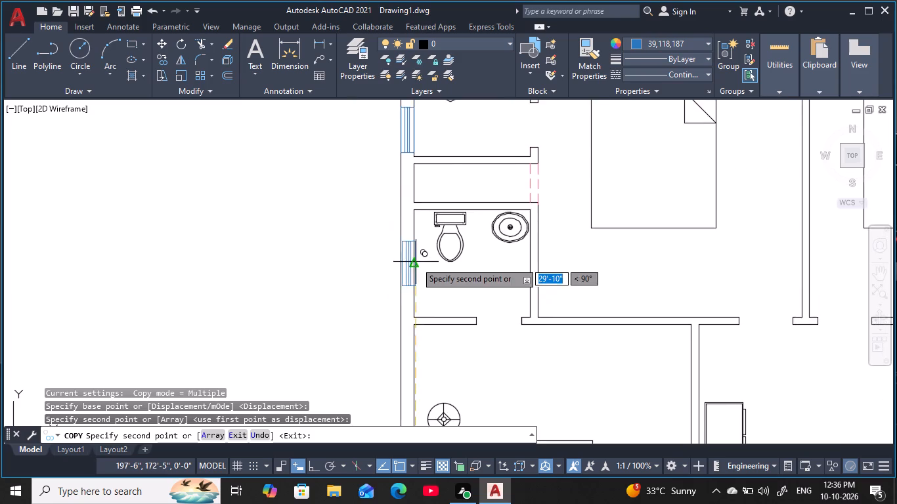
scroll(416, 262, "up", 1)
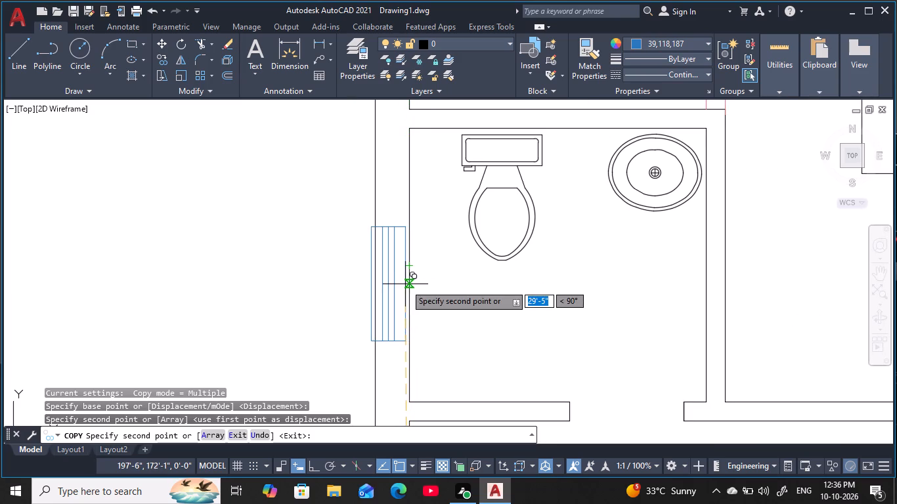
left_click(408, 266)
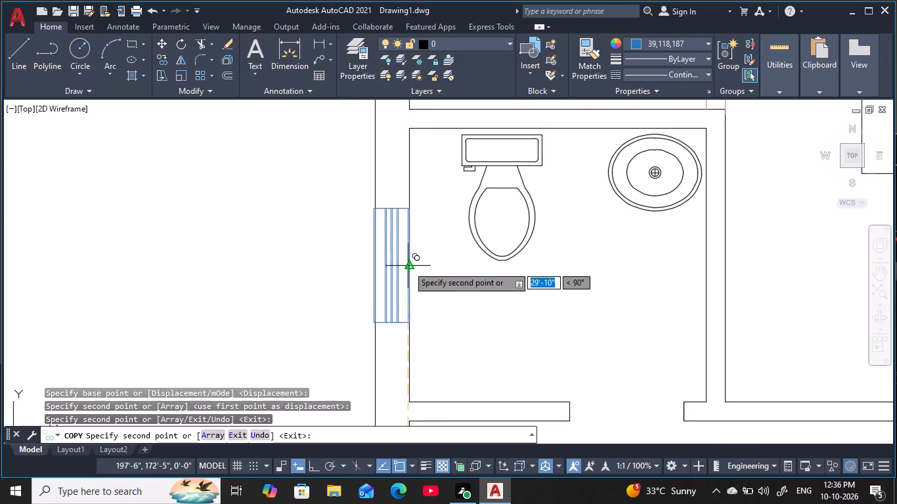
scroll(445, 297, "down", 3)
middle_click_drag(448, 301, 410, 238)
key("Escape")
key("Escape")
key("Escape")
key("Escape")
middle_click_drag(479, 268, 429, 217)
key("Escape")
Examine the window placement in the outer walls across the whole house plan.
scroll(418, 246, "down", 1)
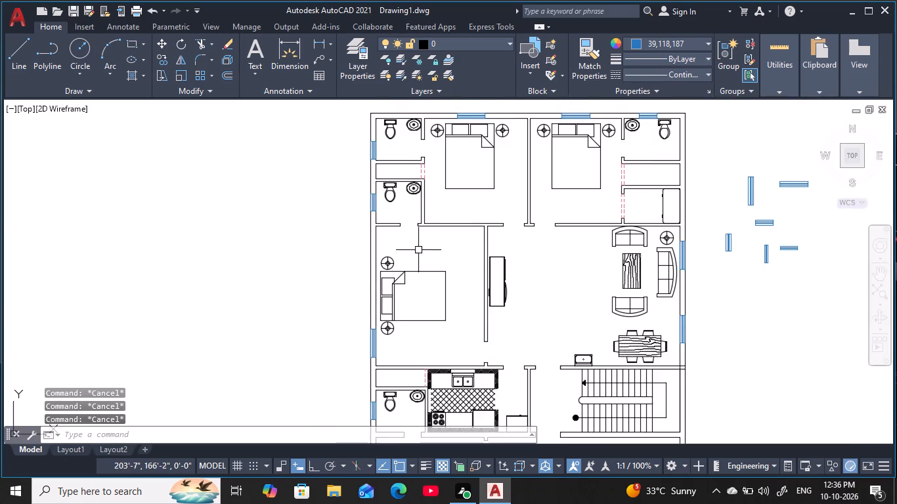
key("Escape")
middle_click_drag(419, 251, 341, 201)
scroll(363, 245, "down", 2)
middle_click_drag(364, 245, 341, 234)
scroll(341, 235, "up", 1)
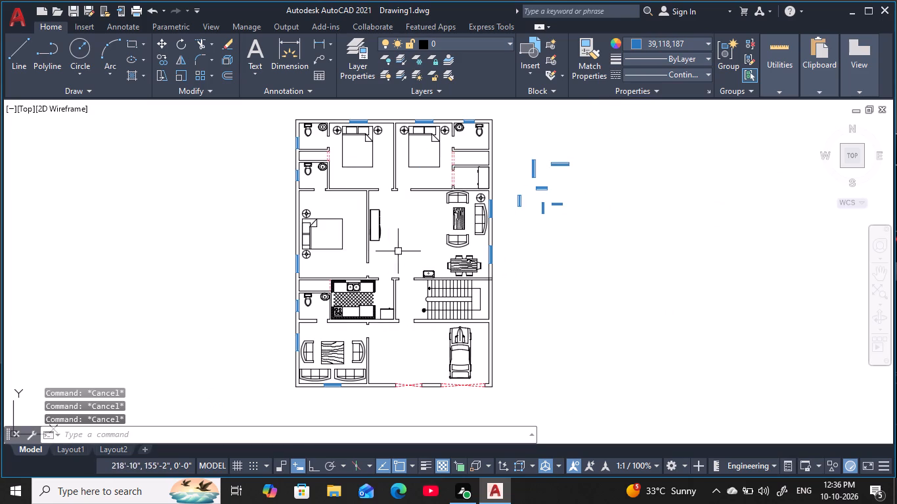
middle_click_drag(429, 237, 380, 248)
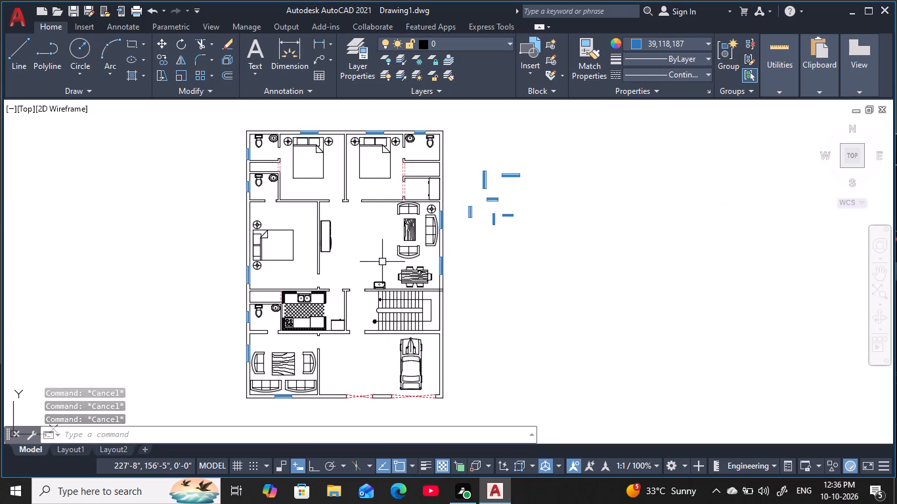
middle_click_drag(391, 256, 399, 233)
key("Escape")
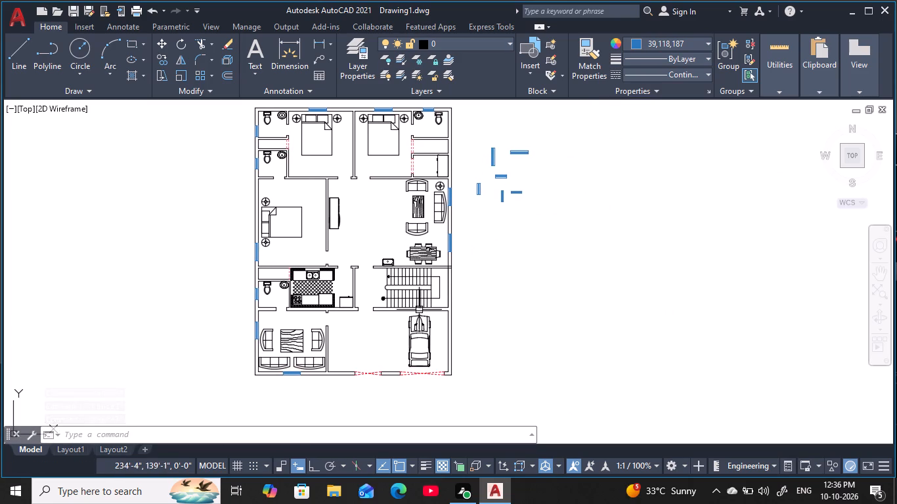
key("Escape")
key("Escape")
key("Escape")
key("Escape")
key("Escape")
key("Escape")
middle_click_drag(368, 236, 383, 242)
key("Escape")
key("Escape")
scroll(382, 245, "up", 1)
key("Escape")
key("Escape")
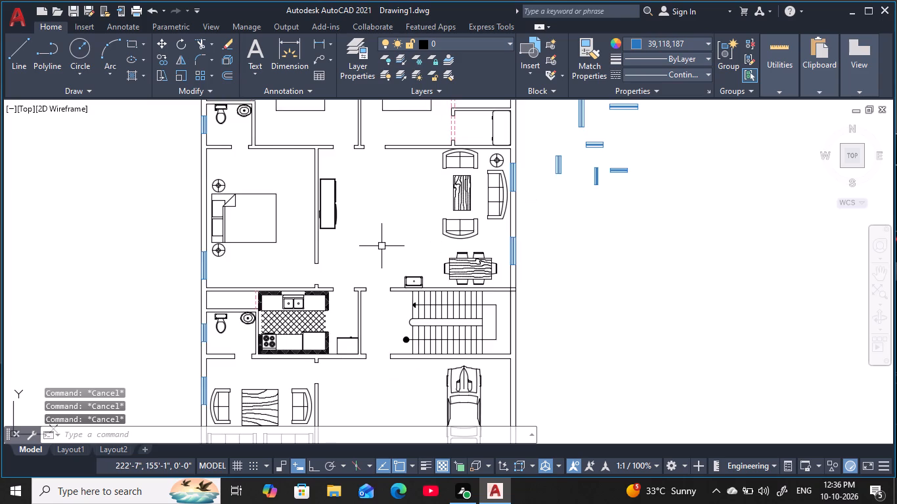
scroll(382, 246, "down", 2)
middle_click_drag(382, 246, 394, 234)
scroll(395, 235, "up", 1)
key("Escape")
key("Escape")
key("Escape")
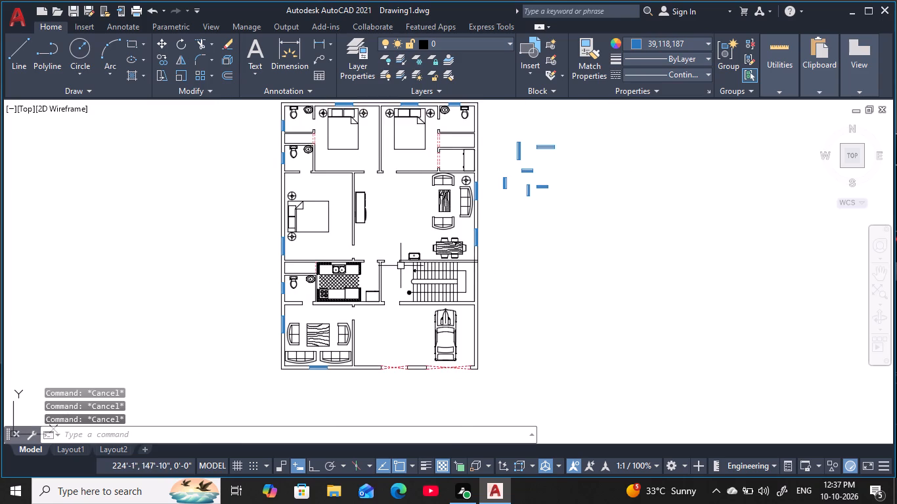
middle_click_drag(402, 251, 416, 278)
scroll(380, 207, "up", 1)
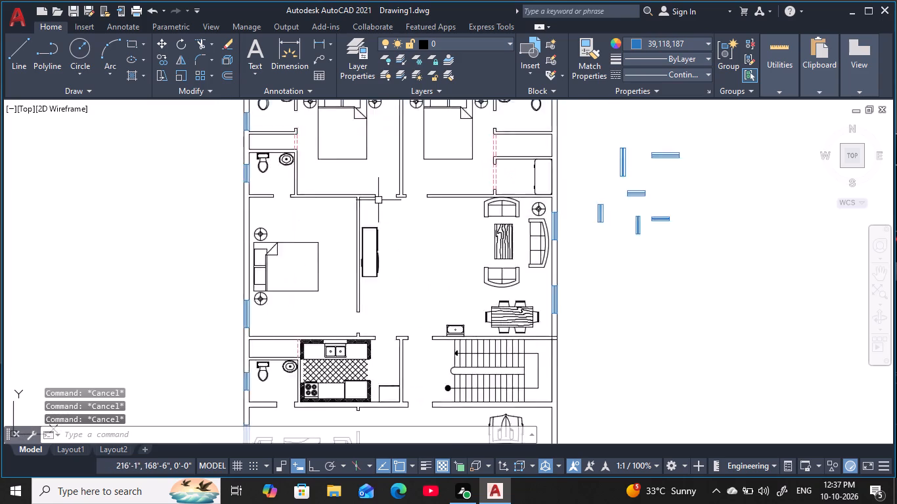
Add a vertical linear dimension from the north wall to the south wall of the northwest bedroom, placed beside its east wall.
scroll(378, 200, "up", 1)
middle_click_drag(381, 203, 488, 364)
middle_click_drag(320, 238, 352, 260)
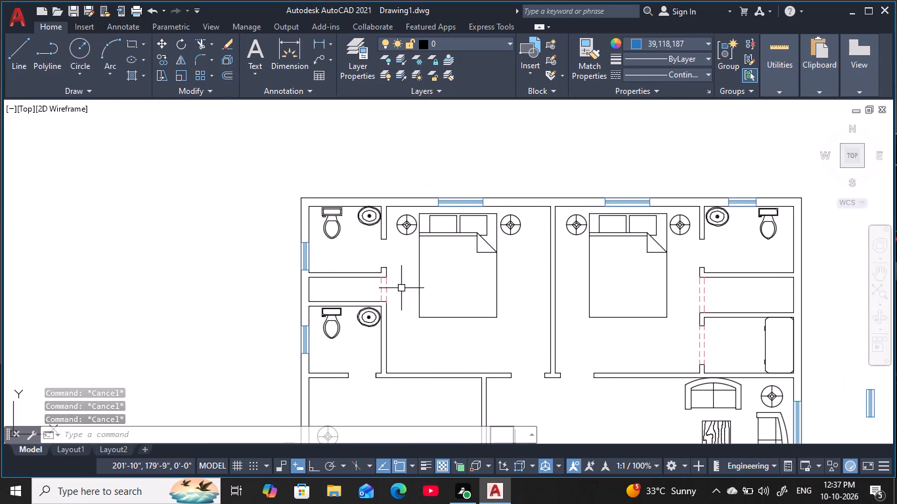
middle_click_drag(477, 346, 456, 308)
key("Escape")
key("Escape")
key("Escape")
key("Escape")
key("Escape")
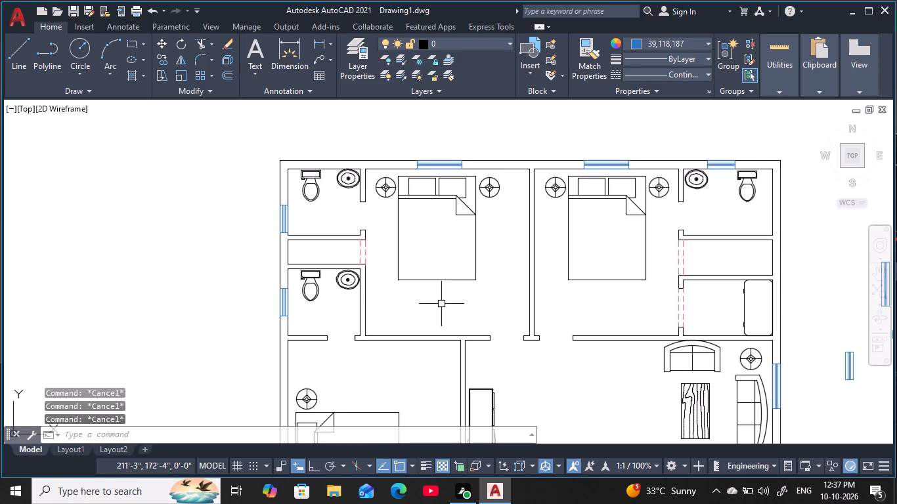
key("d")
key("Escape")
key("Escape")
key("Escape")
type("dli")
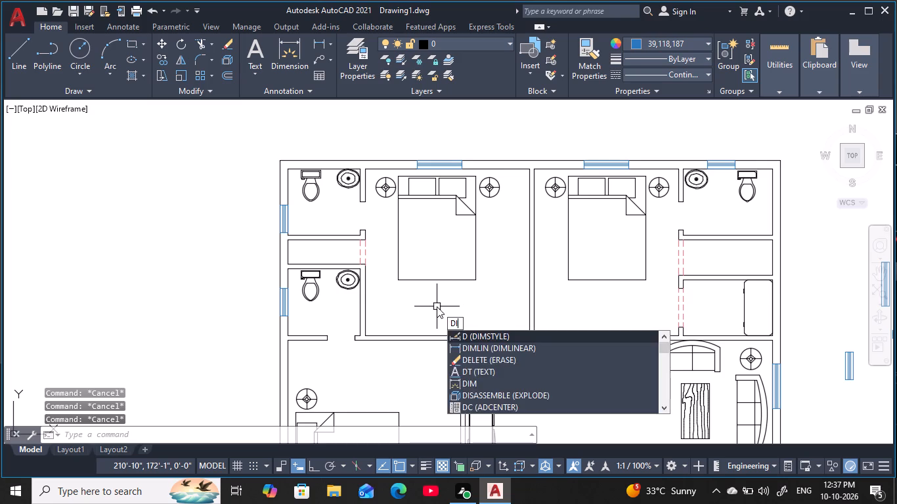
key("space")
left_click(519, 173)
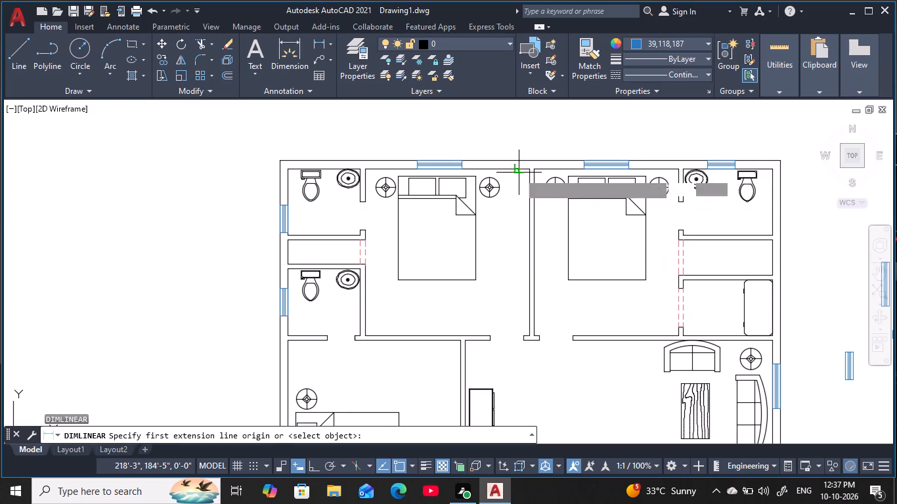
scroll(526, 329, "up", 3)
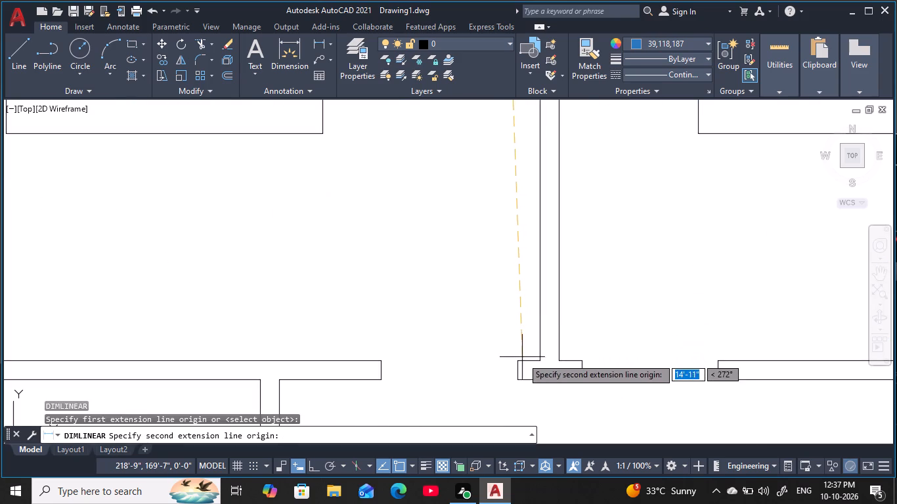
left_click(521, 361)
scroll(495, 303, "down", 2)
middle_click_drag(495, 303, 495, 304)
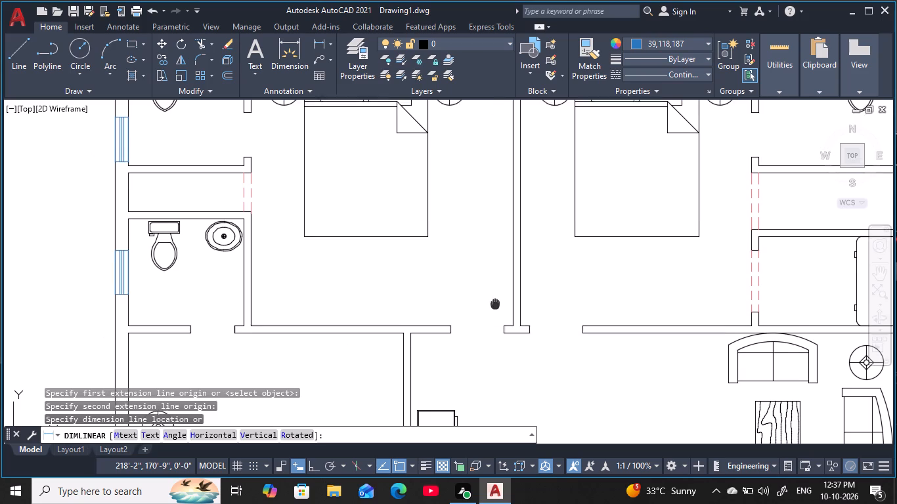
middle_click_drag(495, 304, 498, 321)
left_click(504, 334)
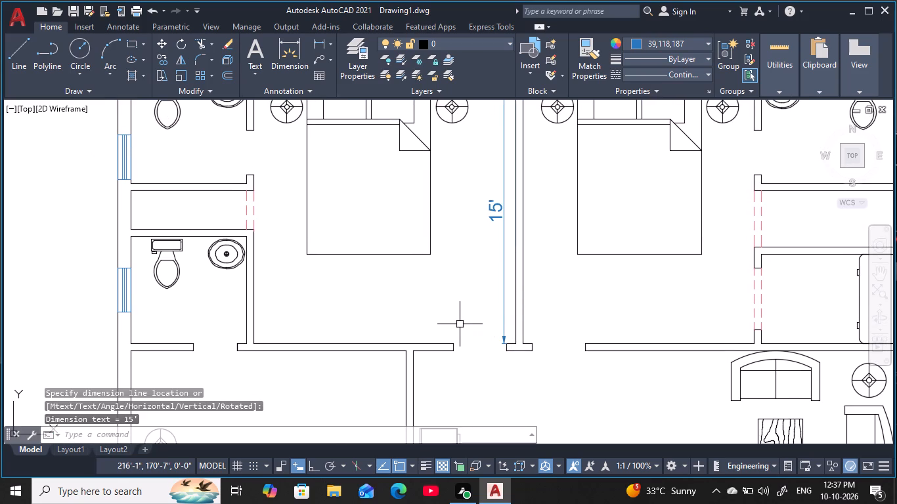
Add a horizontal linear dimension between the northwest bedroom's west and east walls, placed just above its south wall.
key("space")
left_click(256, 310)
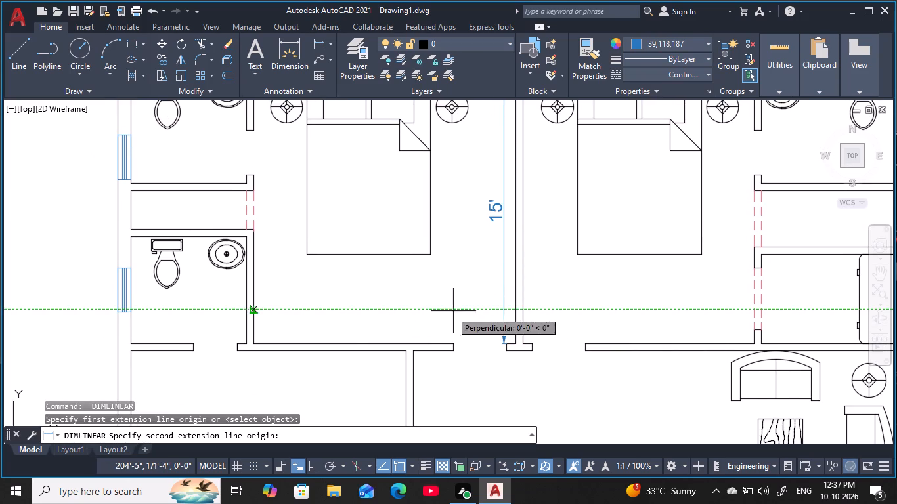
left_click(514, 307)
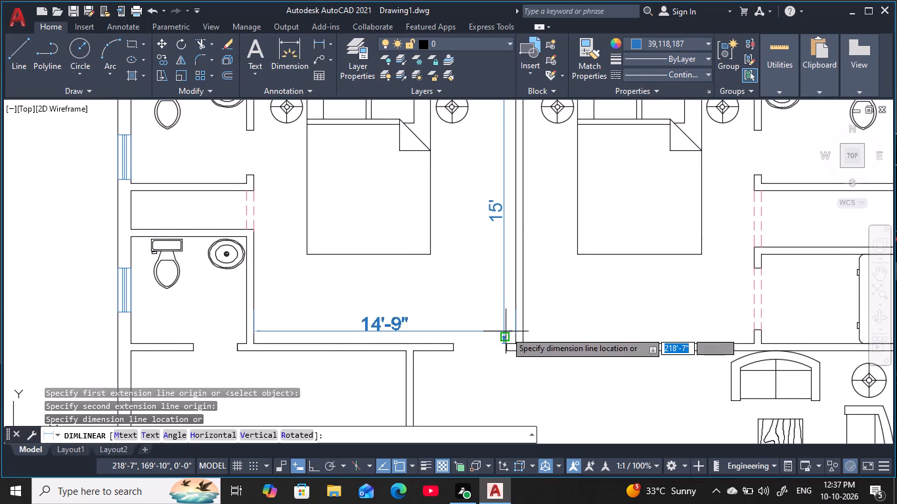
left_click(506, 335)
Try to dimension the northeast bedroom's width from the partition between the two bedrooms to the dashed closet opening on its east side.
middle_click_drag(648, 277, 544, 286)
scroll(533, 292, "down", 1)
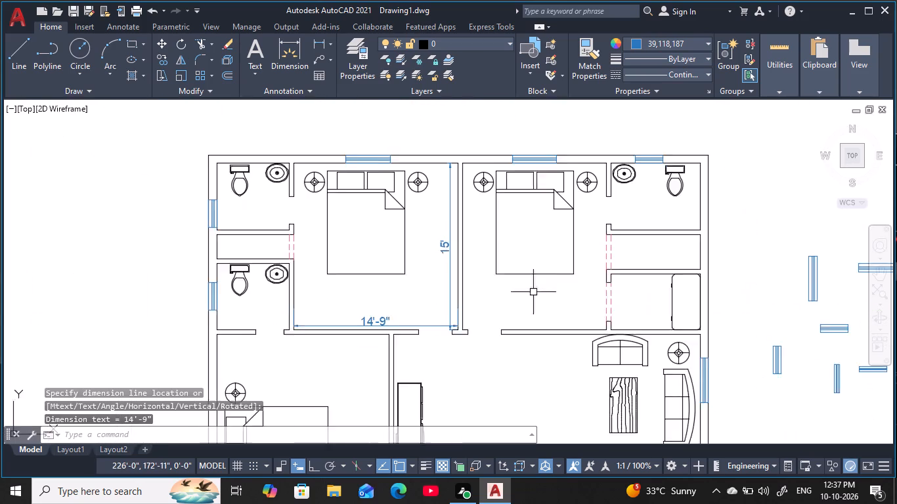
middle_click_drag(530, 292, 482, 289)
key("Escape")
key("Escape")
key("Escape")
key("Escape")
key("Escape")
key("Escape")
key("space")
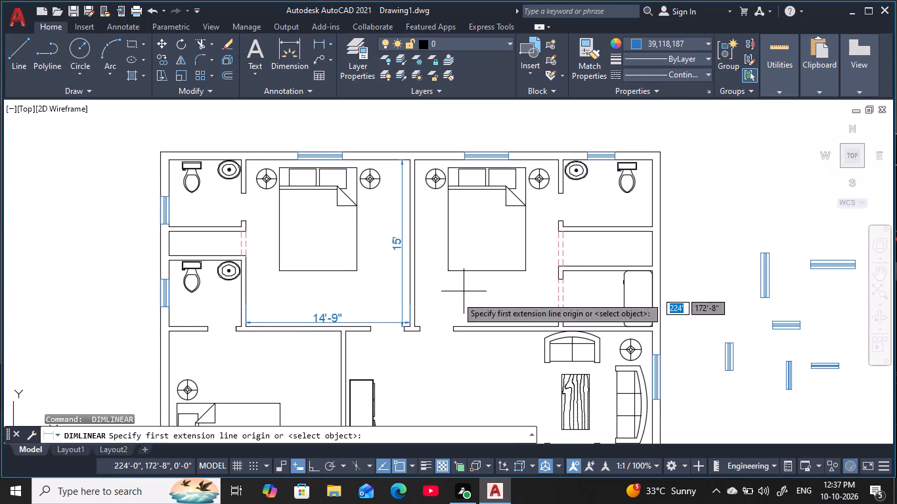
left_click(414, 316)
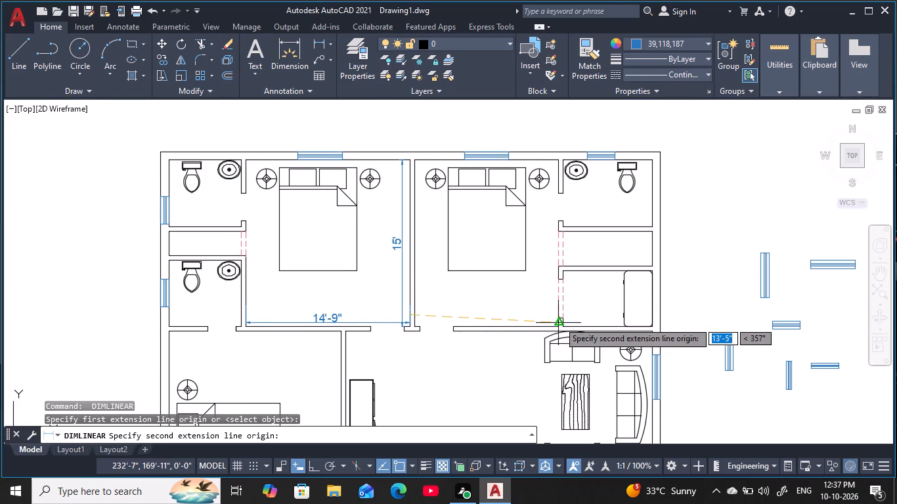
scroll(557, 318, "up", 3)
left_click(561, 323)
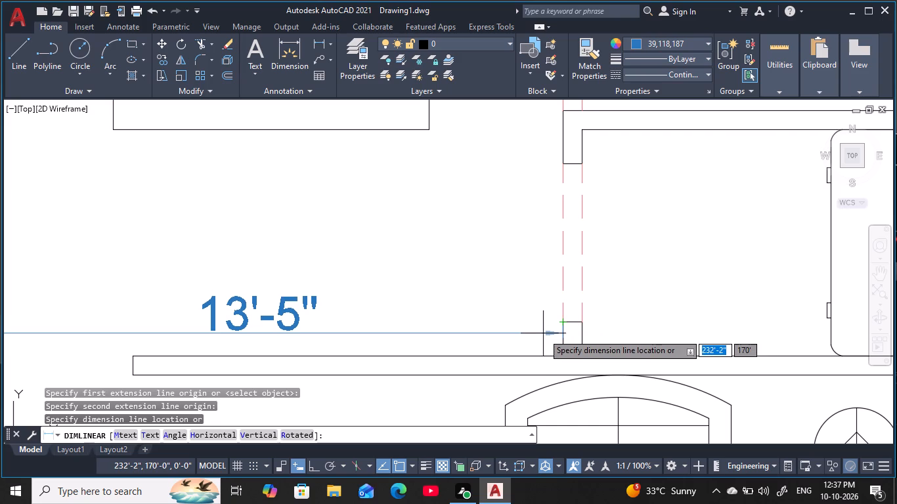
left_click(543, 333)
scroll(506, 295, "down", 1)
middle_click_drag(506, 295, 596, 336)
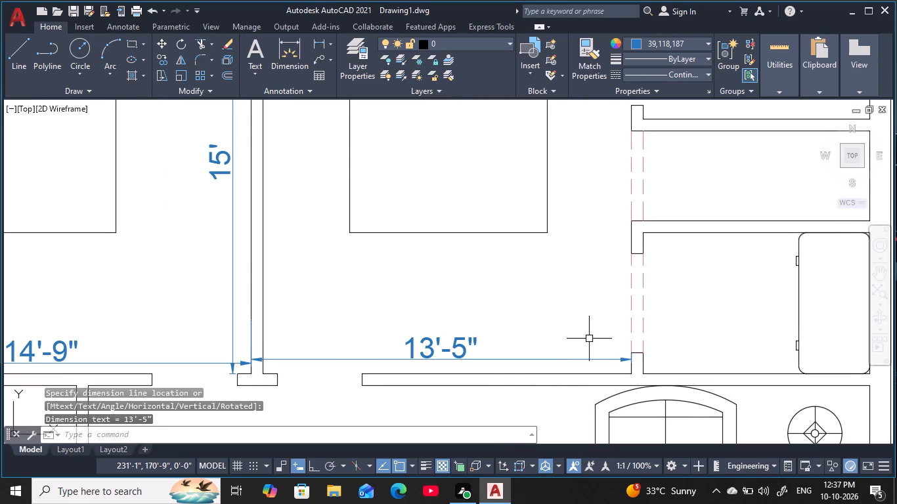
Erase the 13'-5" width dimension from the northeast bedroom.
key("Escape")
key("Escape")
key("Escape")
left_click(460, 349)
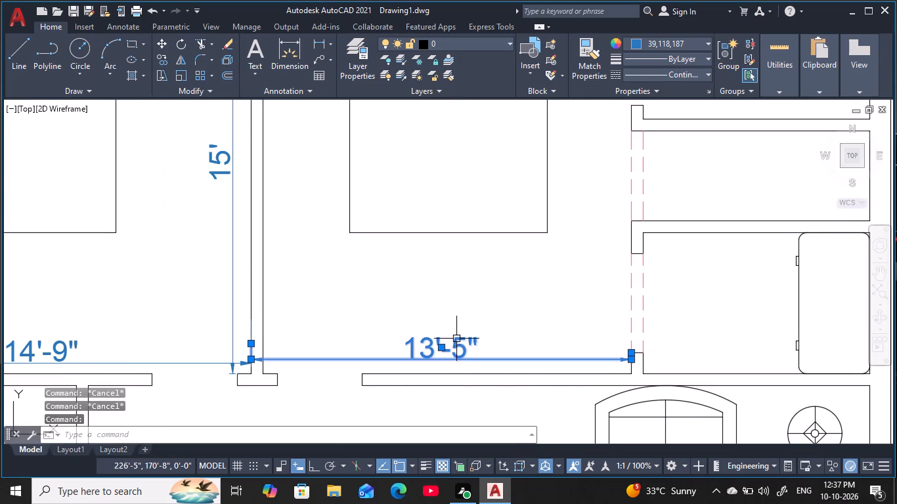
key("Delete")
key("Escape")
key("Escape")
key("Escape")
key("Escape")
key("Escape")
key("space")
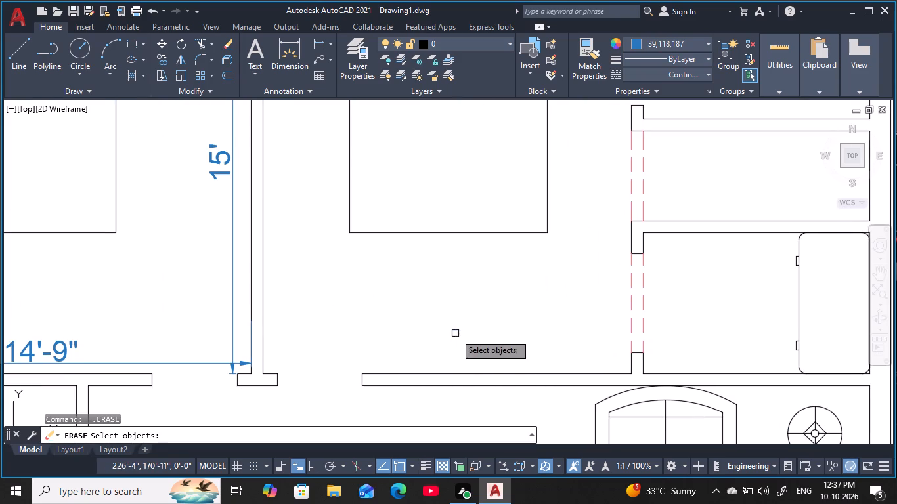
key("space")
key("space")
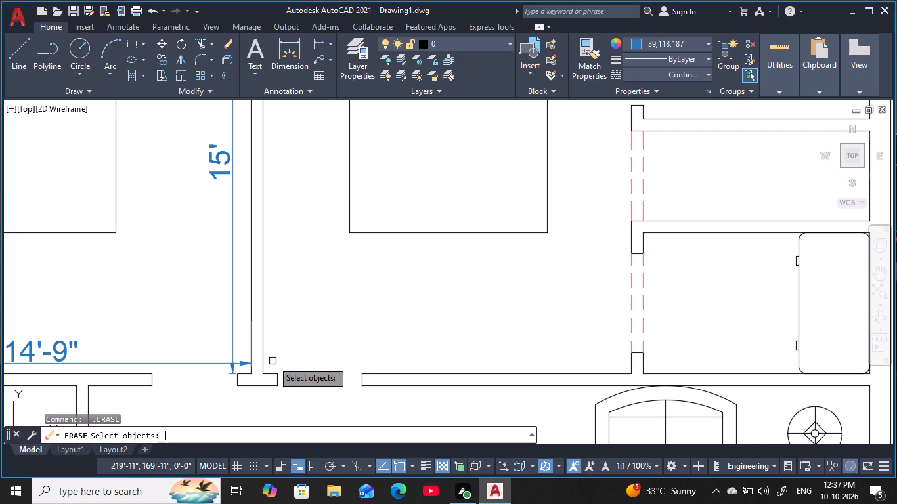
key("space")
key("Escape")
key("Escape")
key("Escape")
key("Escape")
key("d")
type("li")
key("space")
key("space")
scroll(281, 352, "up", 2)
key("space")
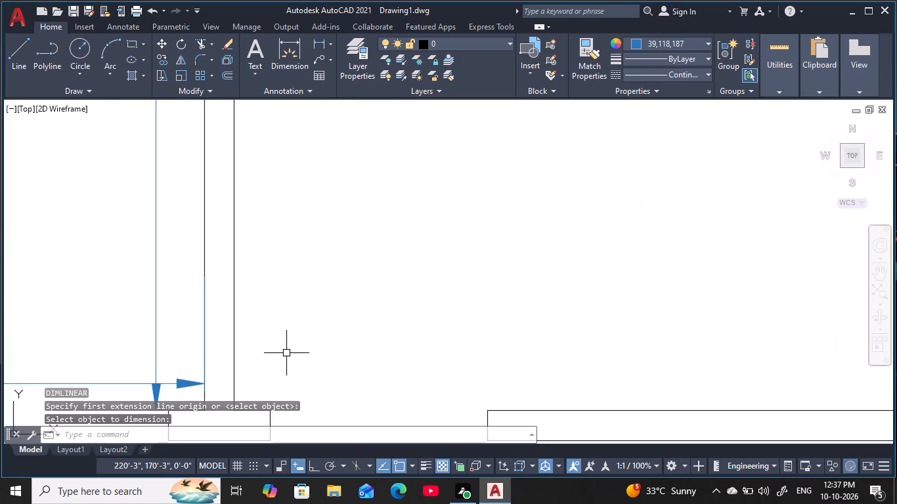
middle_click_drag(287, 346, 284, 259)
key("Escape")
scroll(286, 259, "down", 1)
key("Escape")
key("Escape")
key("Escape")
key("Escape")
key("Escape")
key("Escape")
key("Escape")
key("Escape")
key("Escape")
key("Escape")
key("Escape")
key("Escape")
Add a horizontal linear dimension between the northeast bedroom's inner west and east wall faces, placed just above its south wall.
type("dli")
key("space")
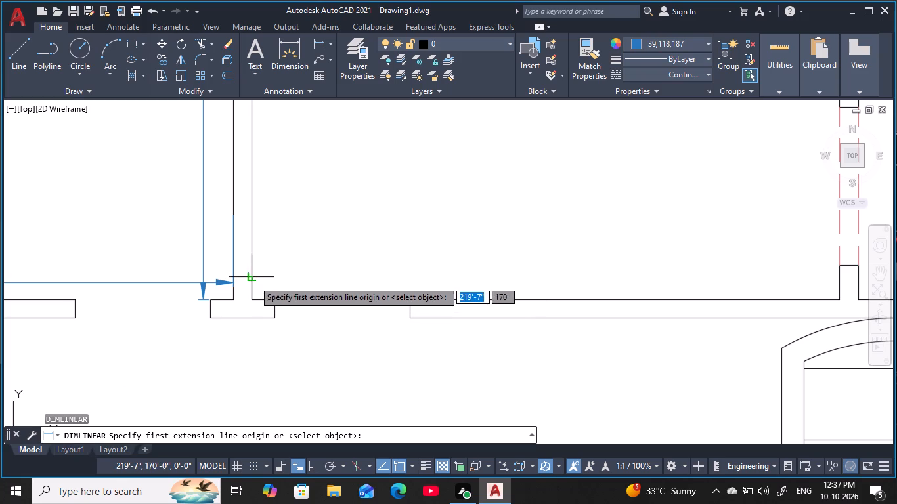
left_click(253, 280)
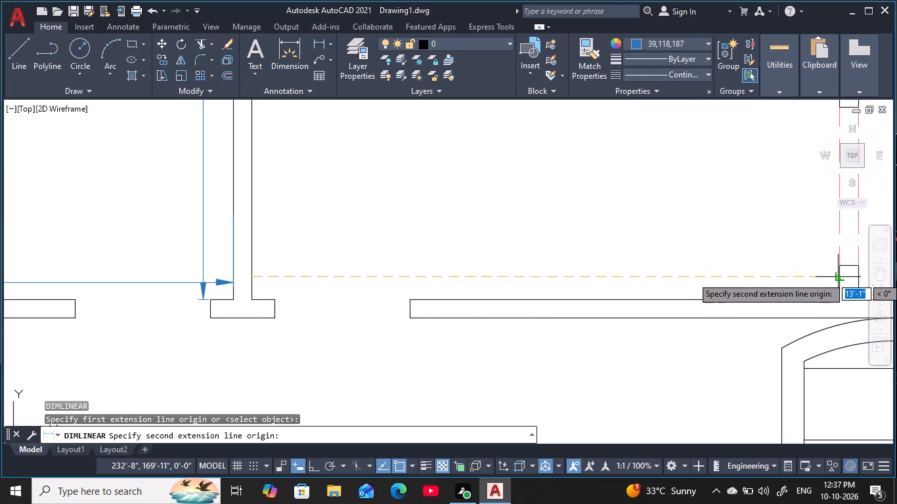
left_click(838, 277)
left_click(829, 282)
Add a vertical linear dimension between the northeast bedroom's north and south walls, placed just east of the partition between the bedrooms.
middle_click_drag(732, 218, 730, 242)
scroll(730, 242, "down", 1)
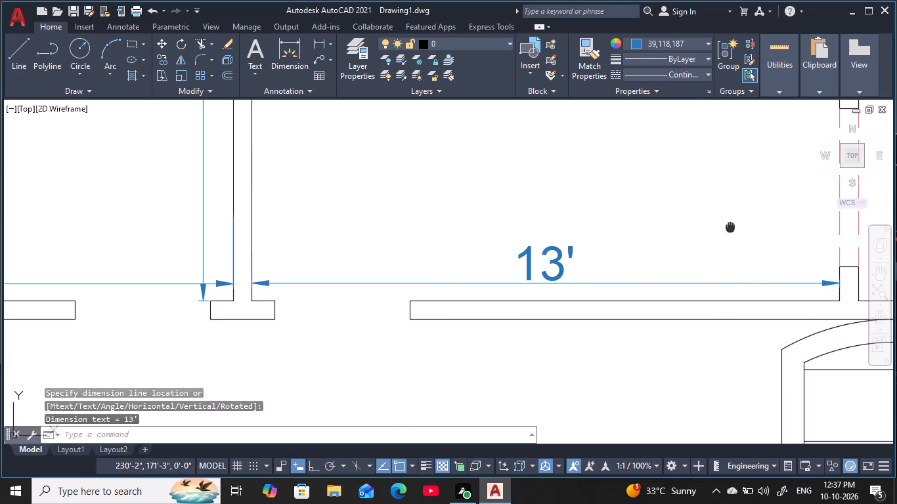
middle_click_drag(730, 242, 732, 285)
scroll(730, 242, "down", 2)
middle_click_drag(707, 264, 651, 282)
key("space")
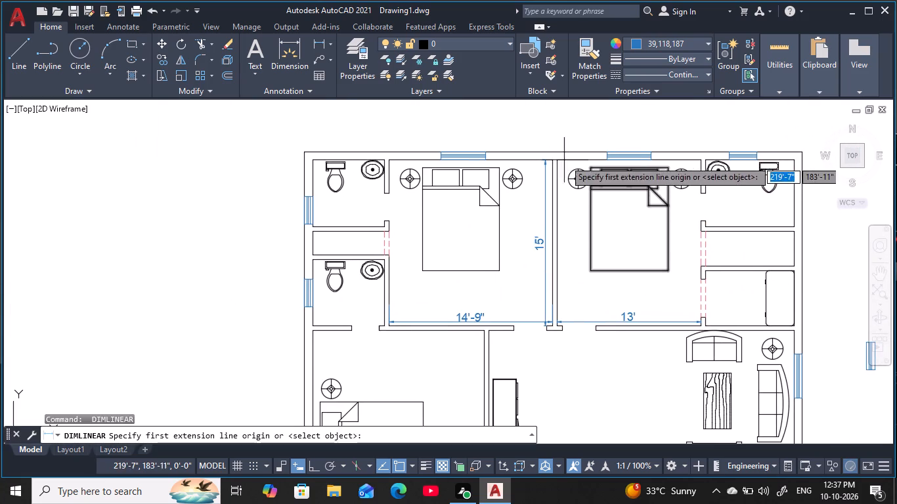
scroll(567, 159, "up", 3)
left_click(542, 163)
middle_click_drag(566, 330, 565, 330)
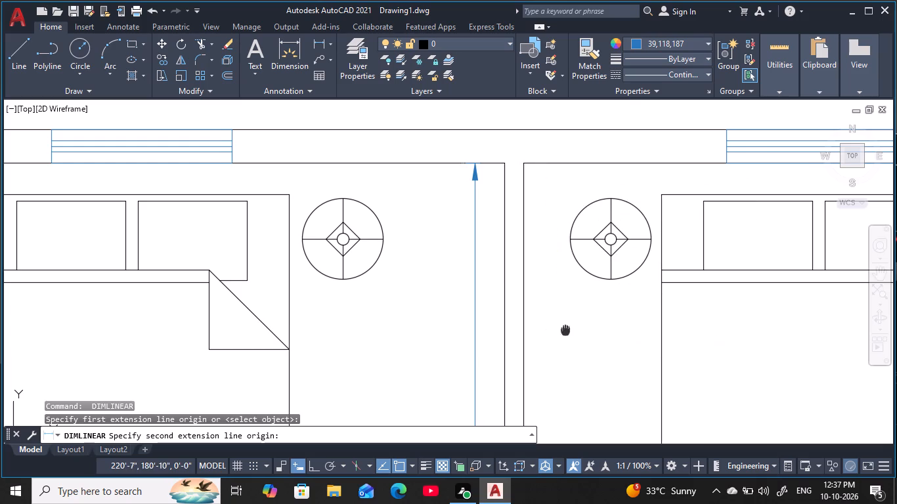
middle_click_drag(565, 330, 517, 143)
scroll(515, 128, "up", 1)
middle_click_drag(537, 377, 526, 227)
scroll(530, 212, "down", 3)
middle_click_drag(541, 304, 531, 244)
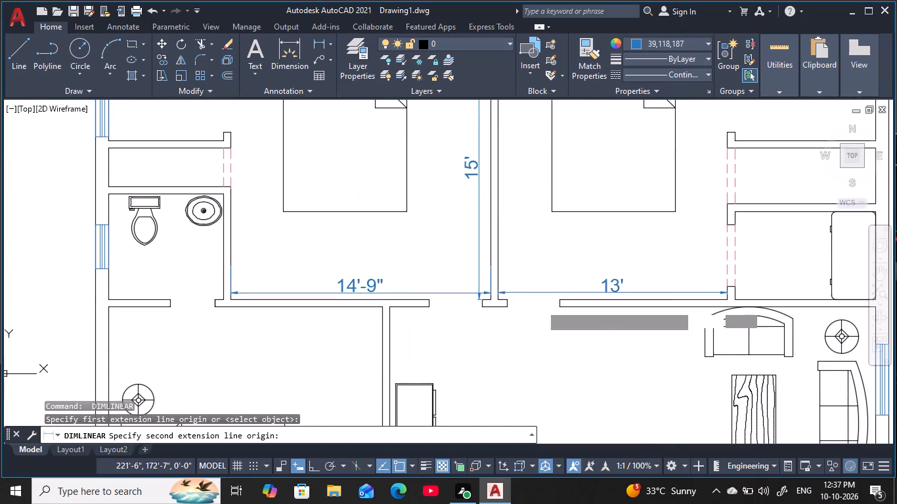
scroll(517, 293, "up", 4)
left_click(449, 341)
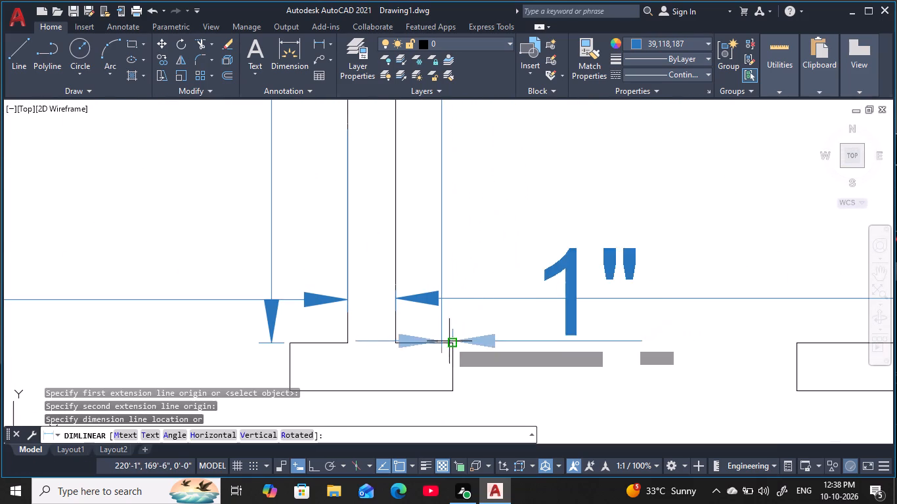
scroll(472, 237, "down", 3)
middle_click_drag(472, 237, 489, 377)
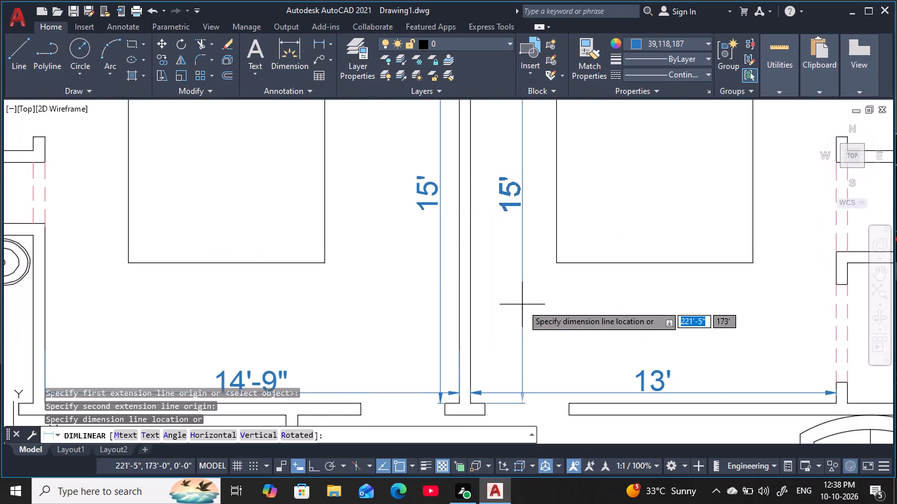
left_click(508, 301)
Add a vertical linear dimension between the northeast bathroom's north and south walls, placed close to its east wall.
scroll(575, 312, "down", 4)
middle_click_drag(569, 297, 556, 238)
scroll(562, 264, "up", 1)
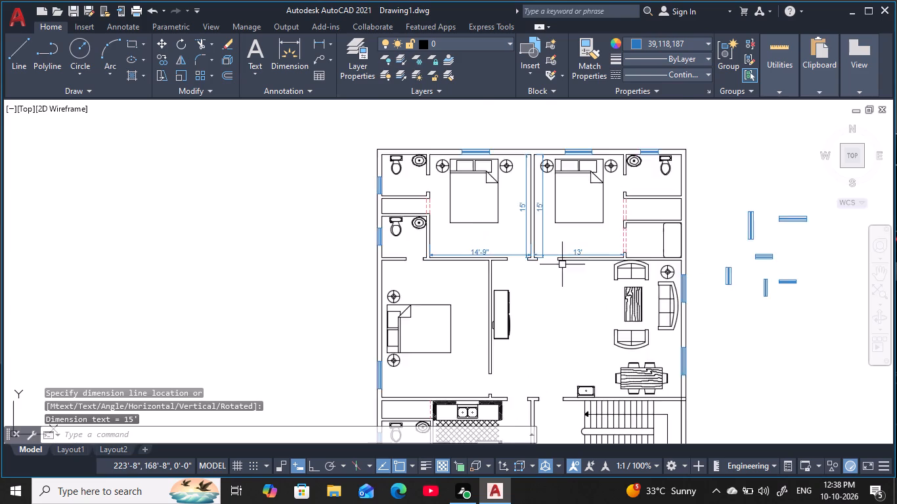
scroll(562, 264, "up", 1)
middle_click_drag(555, 271, 446, 432)
scroll(554, 273, "up", 1)
middle_click_drag(639, 226, 548, 275)
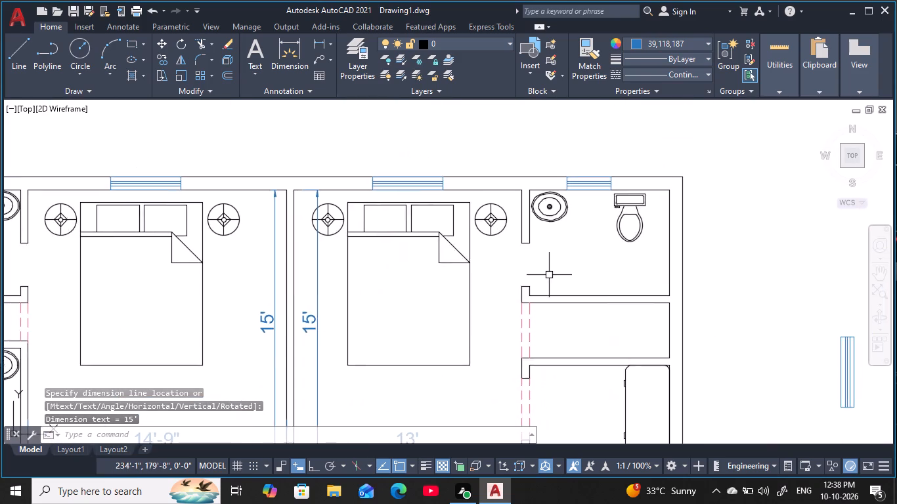
scroll(550, 276, "down", 1)
middle_click_drag(550, 276, 556, 253)
key("space")
scroll(583, 221, "up", 1)
middle_click_drag(565, 223, 559, 223)
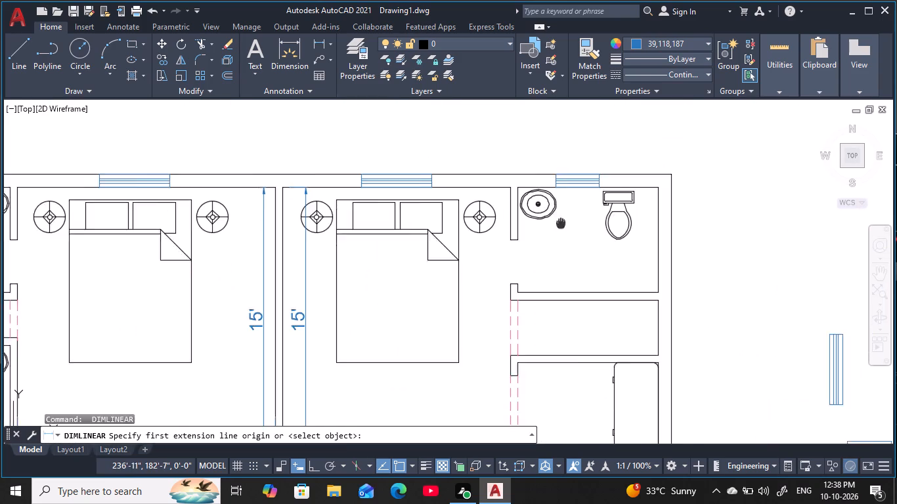
middle_click_drag(559, 223, 485, 225)
scroll(489, 215, "up", 2)
middle_click_drag(488, 213, 460, 220)
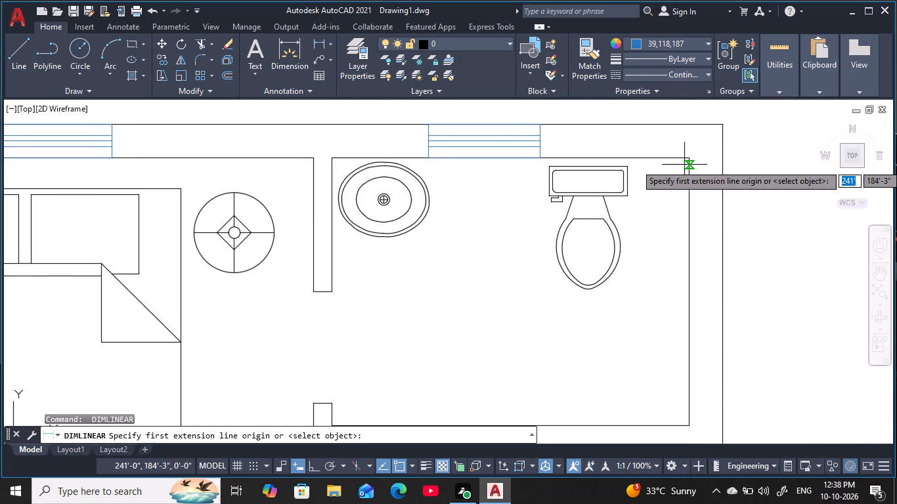
left_click(674, 159)
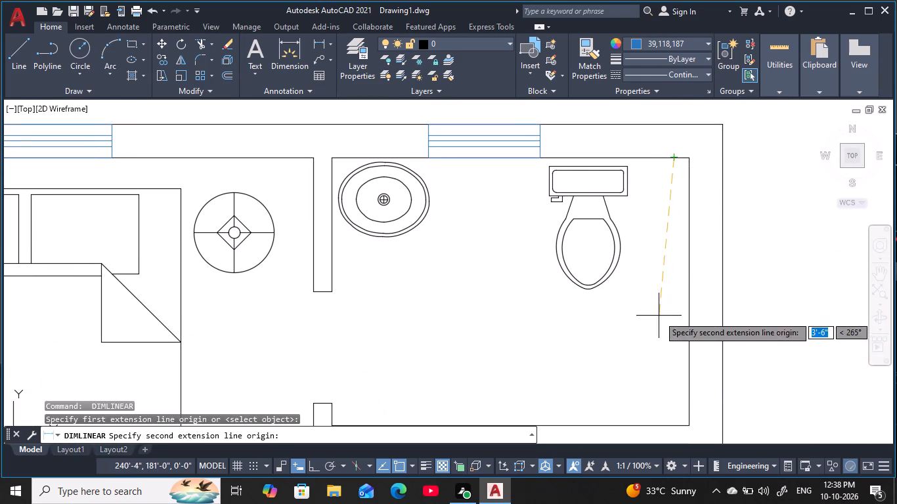
middle_click_drag(657, 315, 637, 212)
left_click(654, 322)
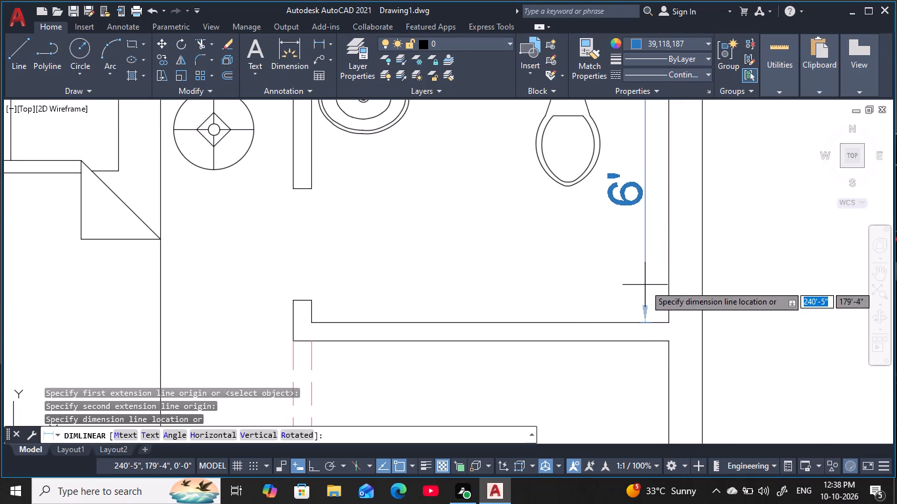
left_click(648, 283)
Add a horizontal linear dimension between the northeast bathroom's inner west and east wall faces, placed just above its south wall.
key("space")
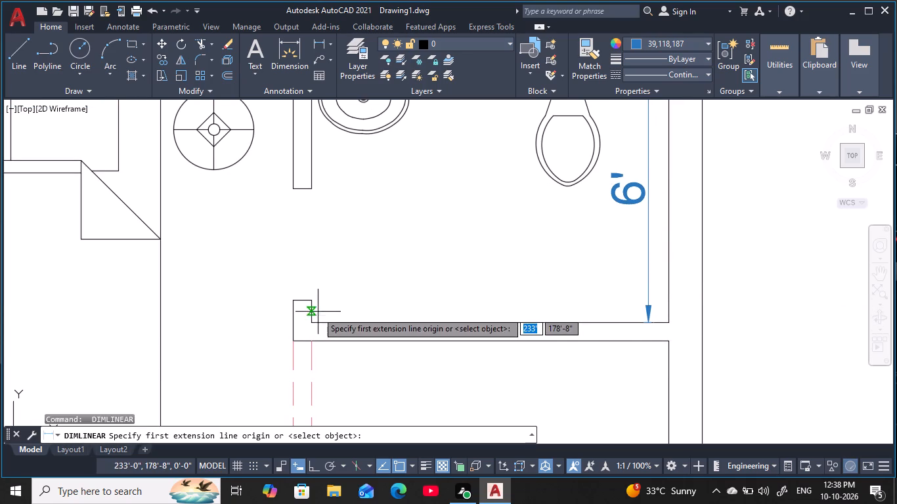
left_click(311, 309)
left_click(669, 299)
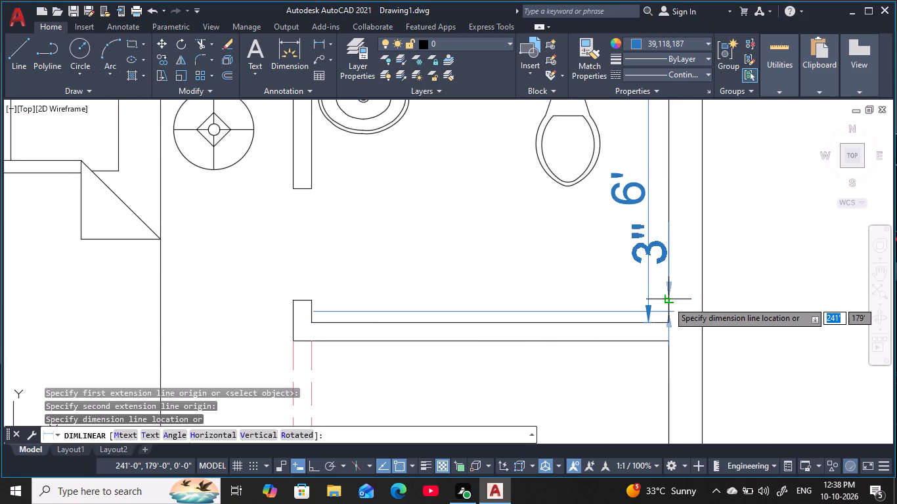
left_click(644, 295)
Add a vertical linear dimension between the north and south walls of the closet below the northeast bathroom, placed near its east wall.
scroll(586, 274, "down", 2)
middle_click_drag(586, 274, 592, 247)
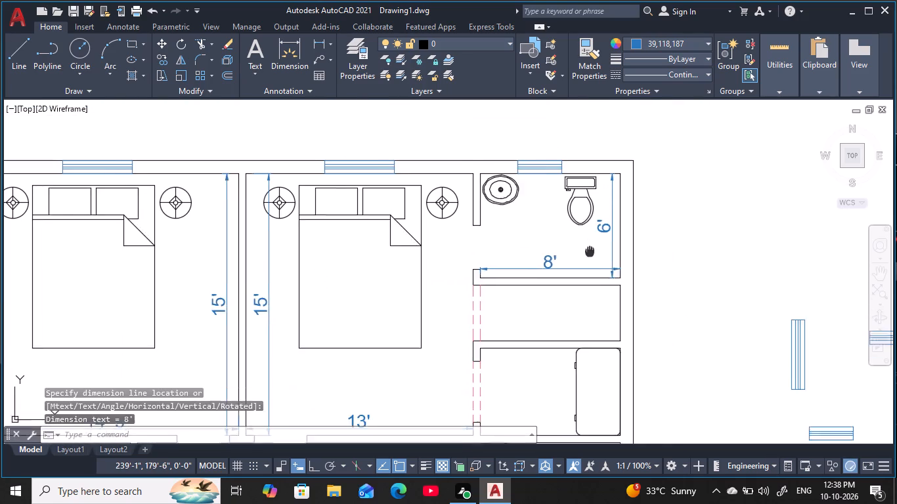
middle_click_drag(592, 247, 600, 230)
key("space")
middle_click_drag(570, 284, 501, 236)
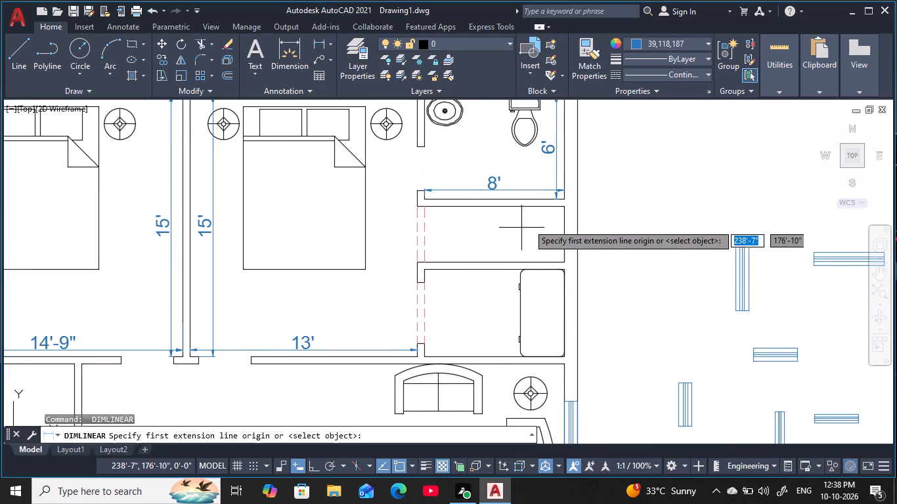
scroll(529, 222, "up", 2)
left_click(563, 185)
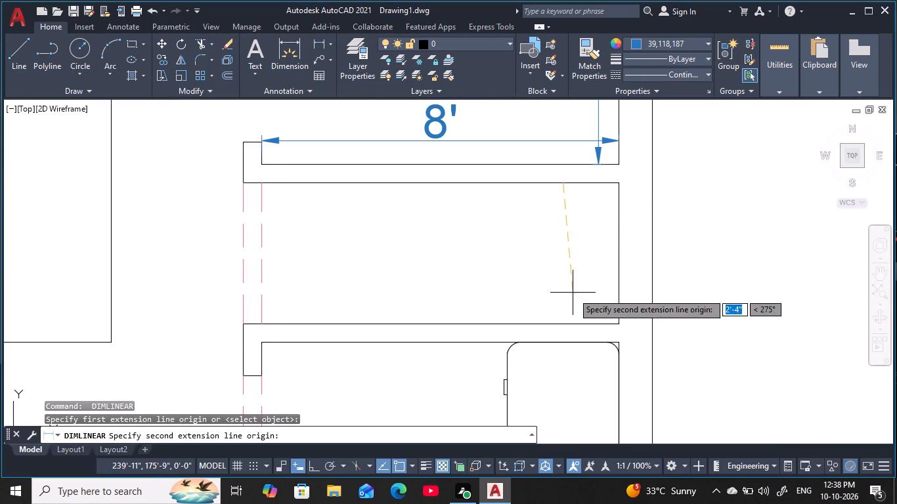
left_click(564, 321)
left_click(605, 299)
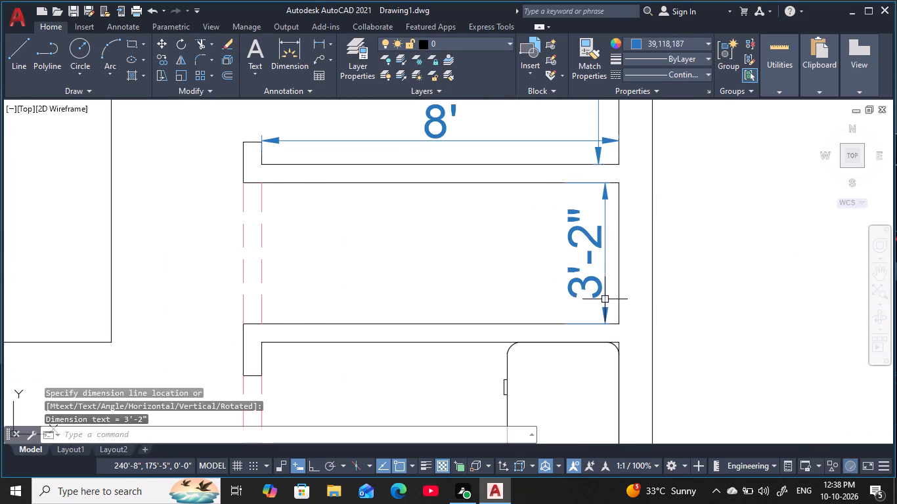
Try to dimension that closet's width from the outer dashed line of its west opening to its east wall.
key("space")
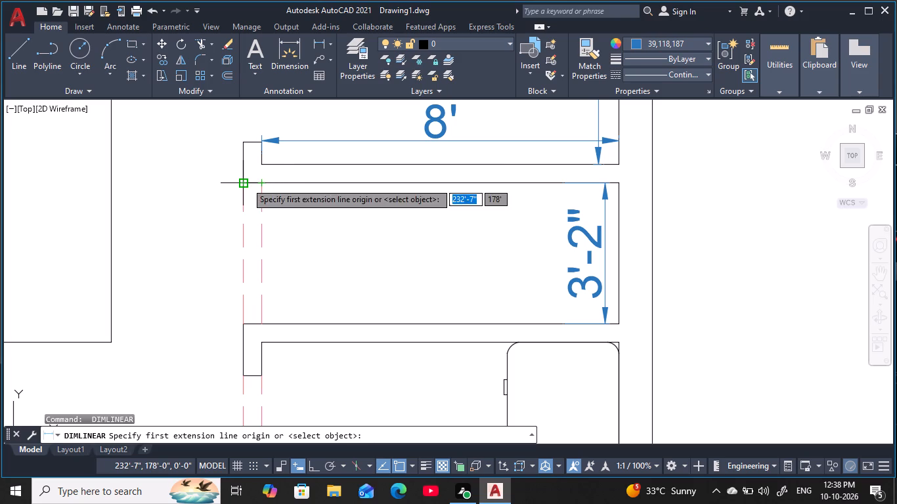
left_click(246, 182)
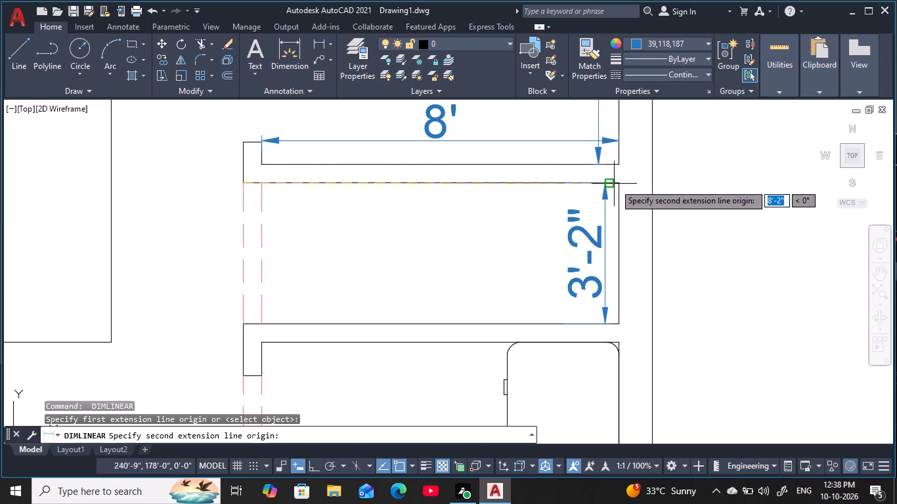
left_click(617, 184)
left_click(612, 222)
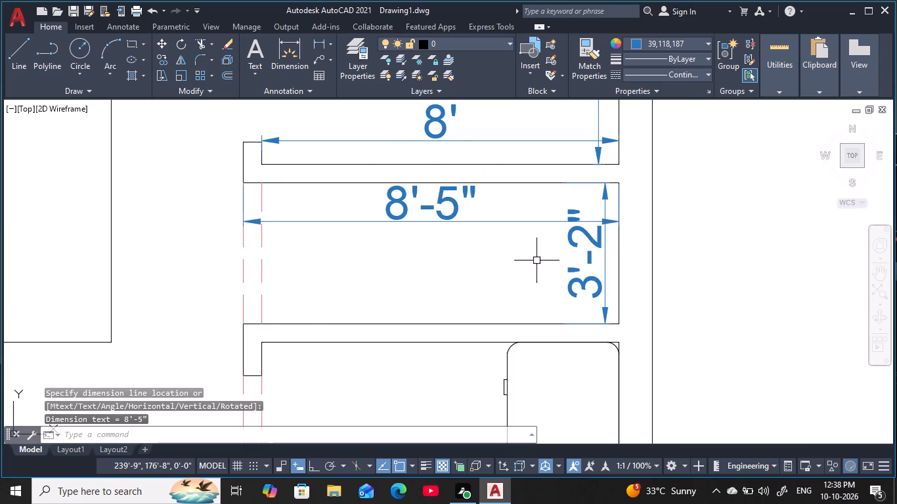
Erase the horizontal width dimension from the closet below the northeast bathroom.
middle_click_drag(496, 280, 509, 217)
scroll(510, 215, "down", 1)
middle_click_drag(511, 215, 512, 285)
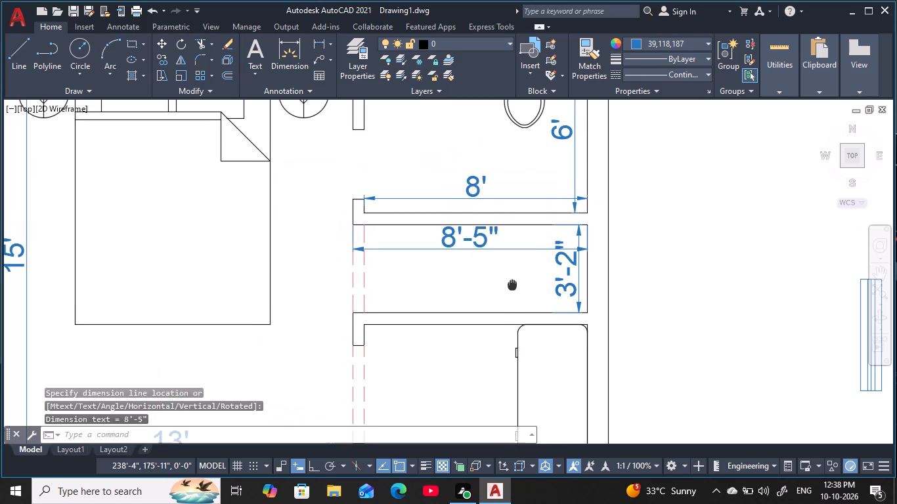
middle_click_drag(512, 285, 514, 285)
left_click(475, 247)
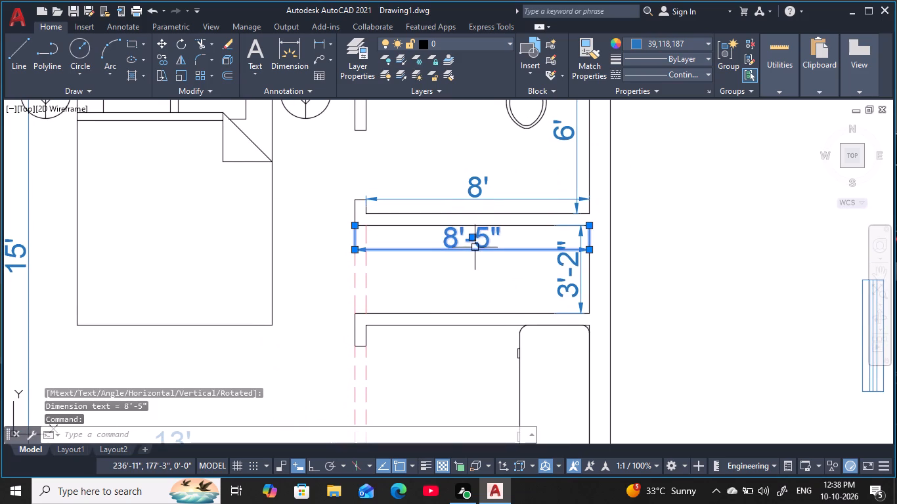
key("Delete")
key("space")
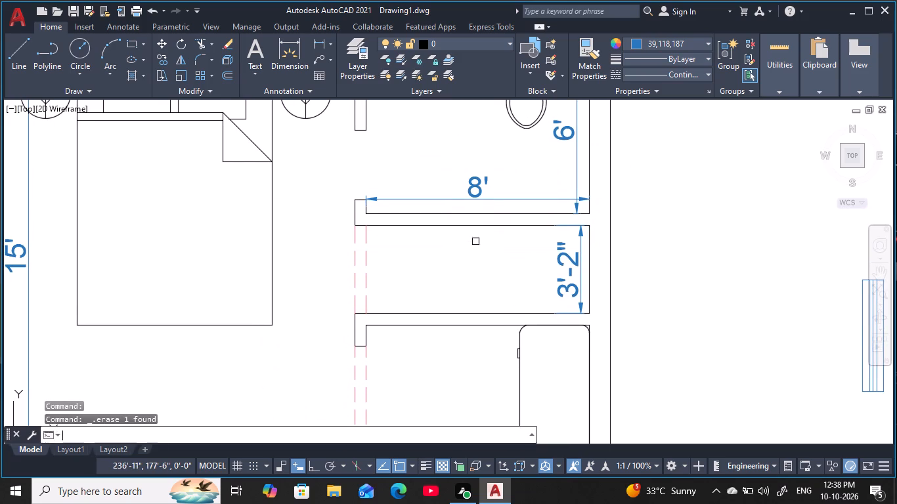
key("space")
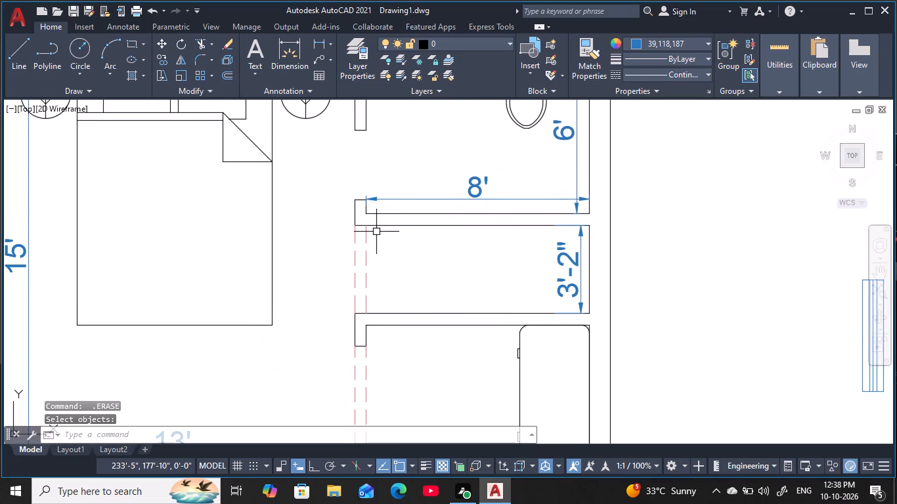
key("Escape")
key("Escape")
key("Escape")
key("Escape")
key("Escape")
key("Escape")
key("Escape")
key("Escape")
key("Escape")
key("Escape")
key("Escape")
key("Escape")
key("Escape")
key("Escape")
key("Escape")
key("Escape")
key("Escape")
Add a horizontal linear dimension across the same closet from the inner dashed line of its opening to its east wall, below its north wall.
type("dli")
key("space")
scroll(444, 243, "up", 1)
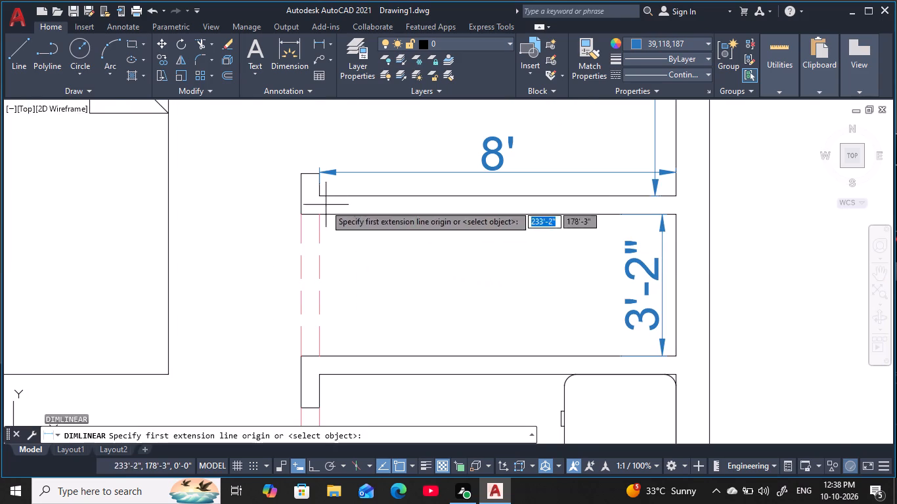
left_click(320, 218)
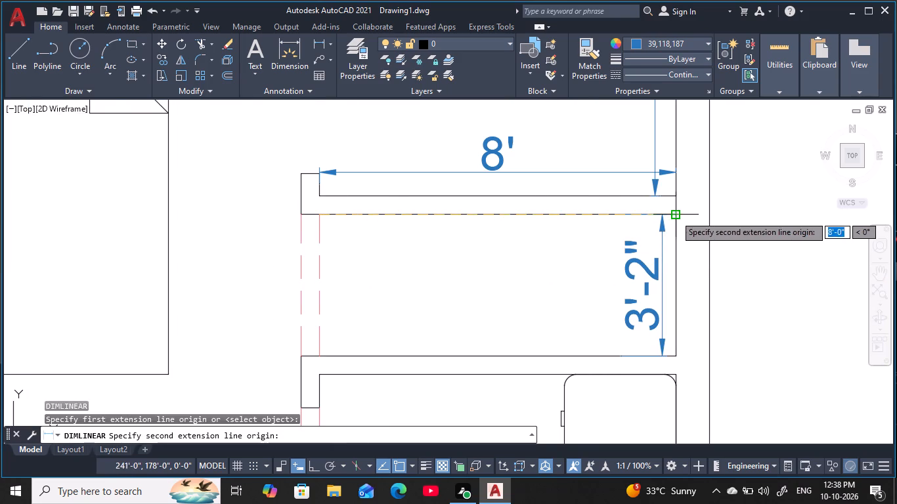
left_click(675, 215)
left_click(655, 254)
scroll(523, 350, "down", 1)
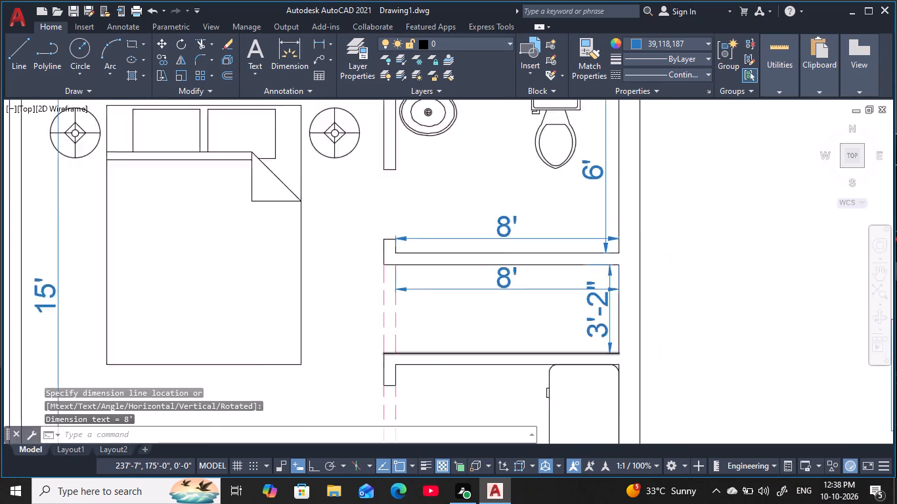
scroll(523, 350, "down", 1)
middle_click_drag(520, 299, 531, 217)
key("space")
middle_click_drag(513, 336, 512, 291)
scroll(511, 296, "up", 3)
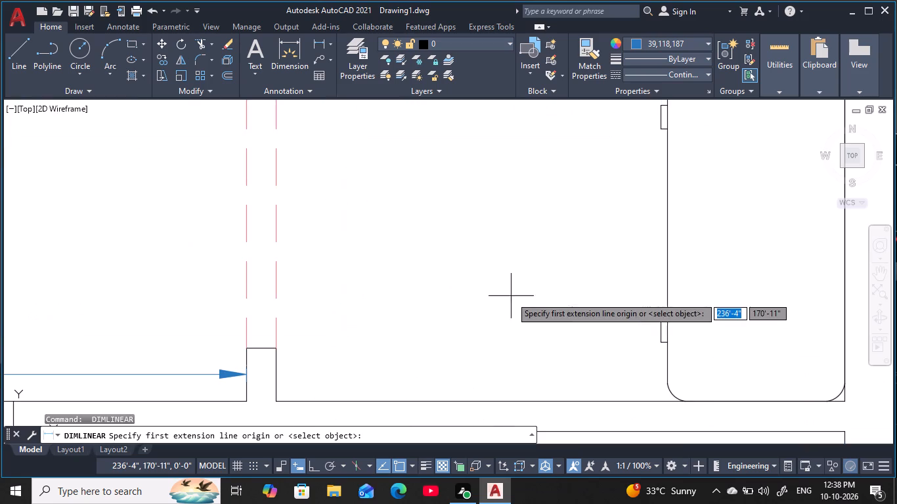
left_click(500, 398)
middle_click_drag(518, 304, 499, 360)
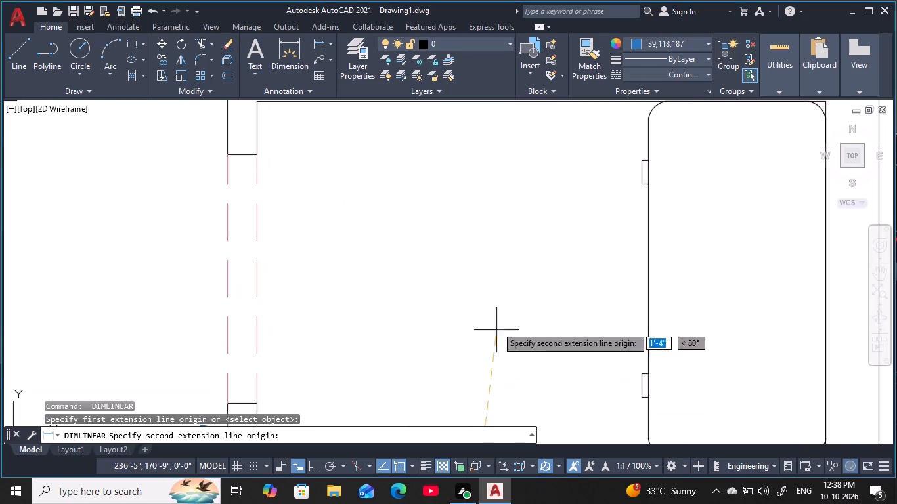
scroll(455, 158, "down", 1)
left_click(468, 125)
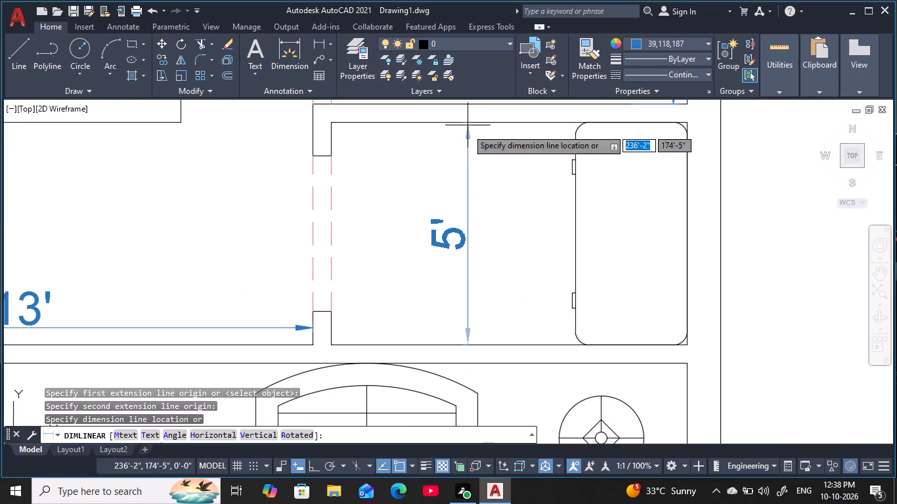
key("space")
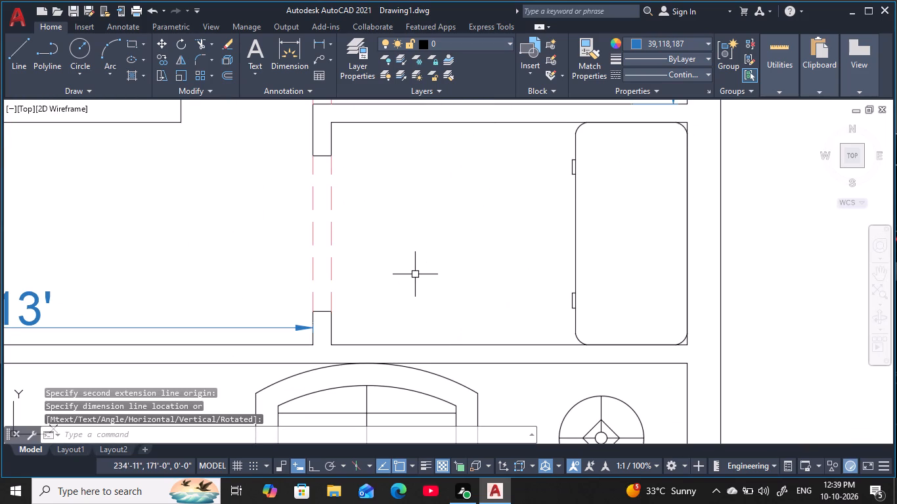
Add a vertical linear dimension between the south and north walls of the wardrobe room north of the living area, placed across the wardrobe.
key("space")
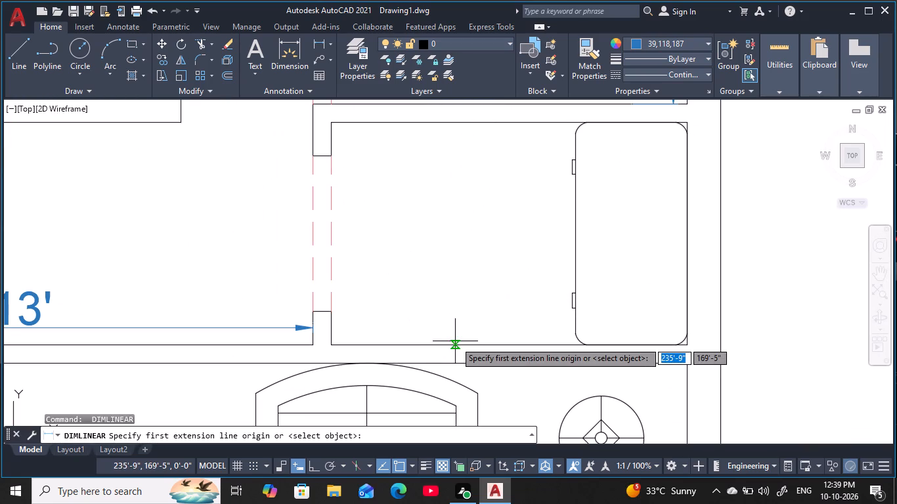
left_click(456, 344)
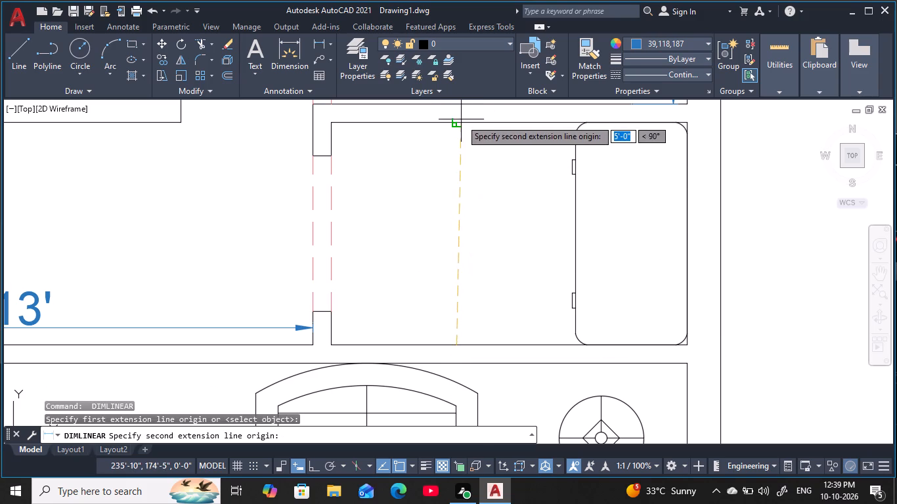
left_click(457, 123)
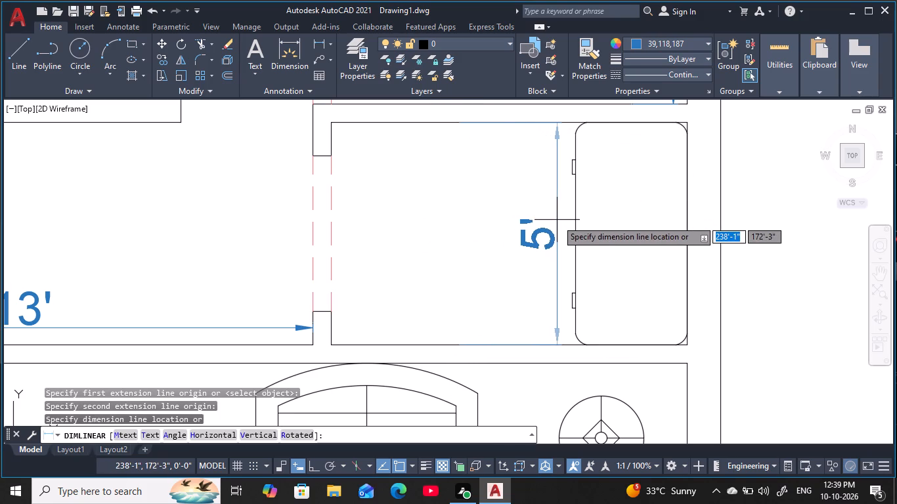
left_click(632, 230)
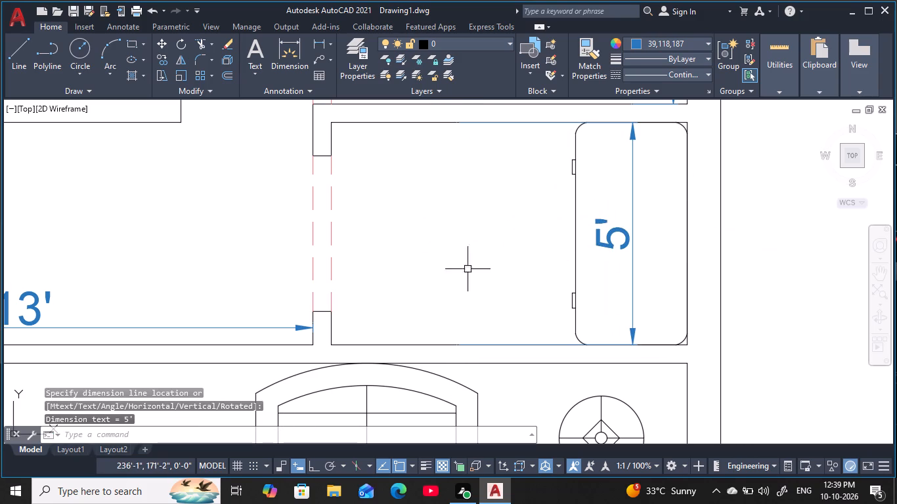
Add a horizontal linear dimension across the same wardrobe room from its west opening wall to its east wall, just below its north wall.
key("space")
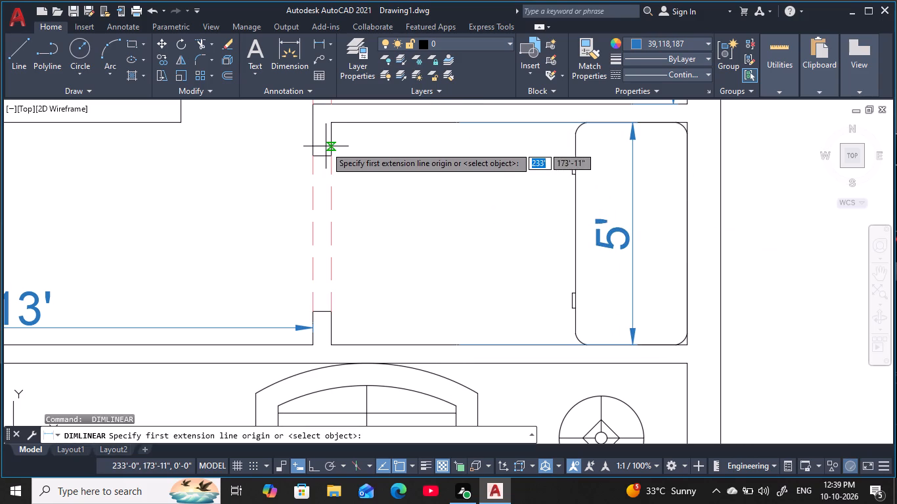
left_click(332, 141)
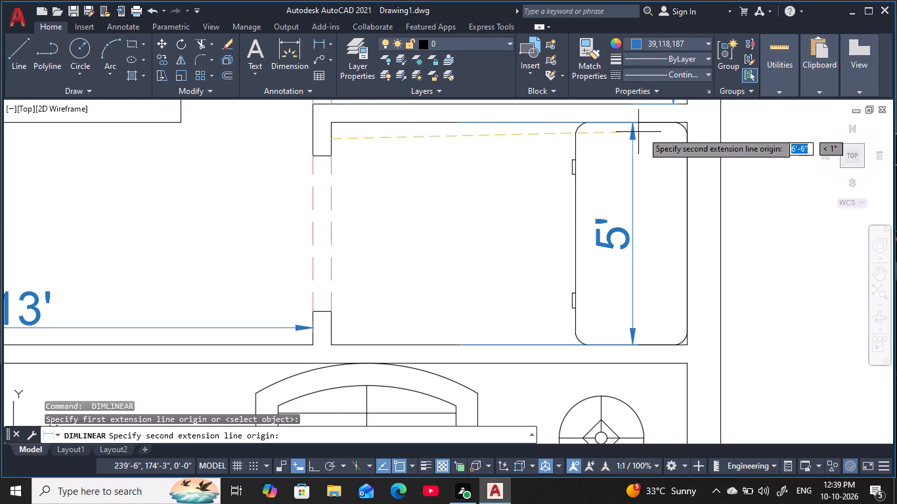
left_click(689, 137)
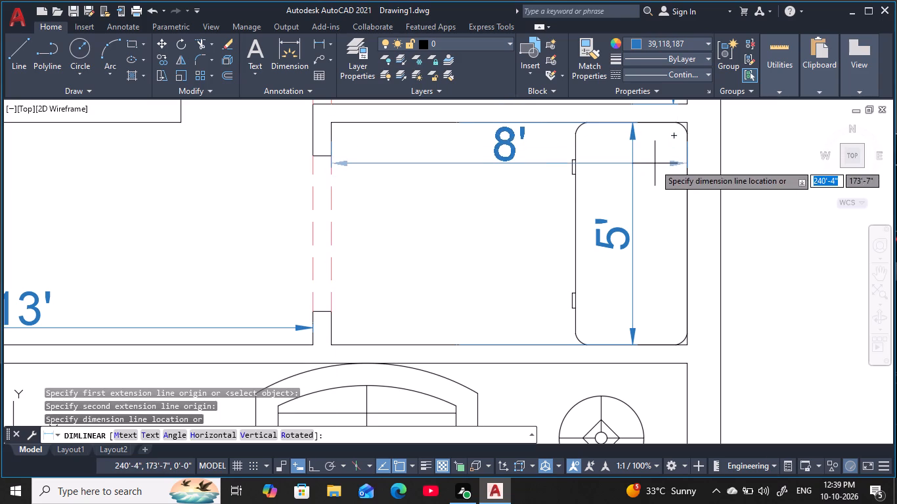
left_click(655, 164)
Add a vertical linear dimension between the north and south walls of the living and dining room, placed west of the dining table.
scroll(540, 320, "down", 1)
middle_click_drag(540, 287, 580, 142)
scroll(580, 142, "down", 1)
middle_click_drag(584, 306, 553, 228)
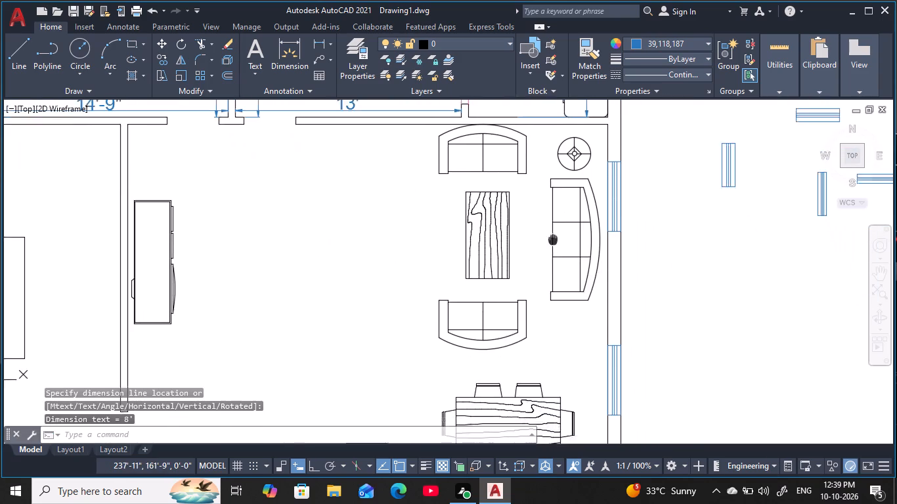
middle_click_drag(553, 228, 555, 203)
scroll(533, 259, "down", 1)
middle_click_drag(532, 262, 564, 253)
key("space")
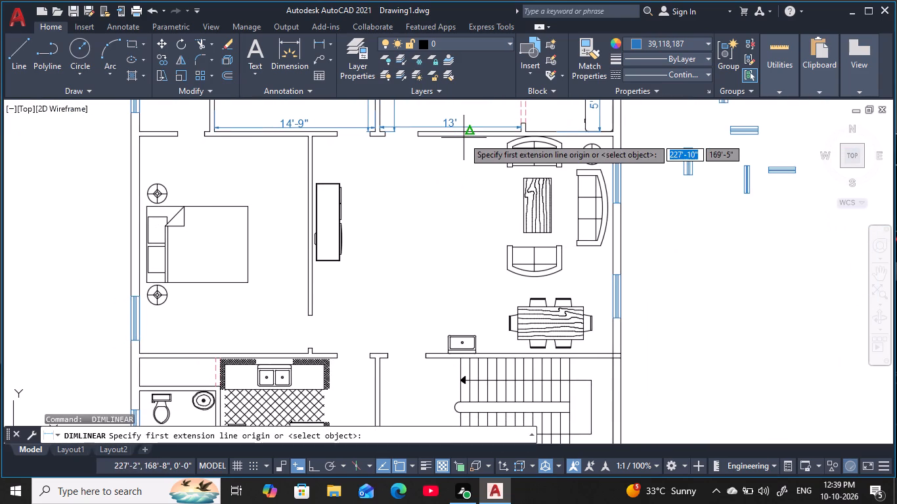
scroll(477, 140, "up", 2)
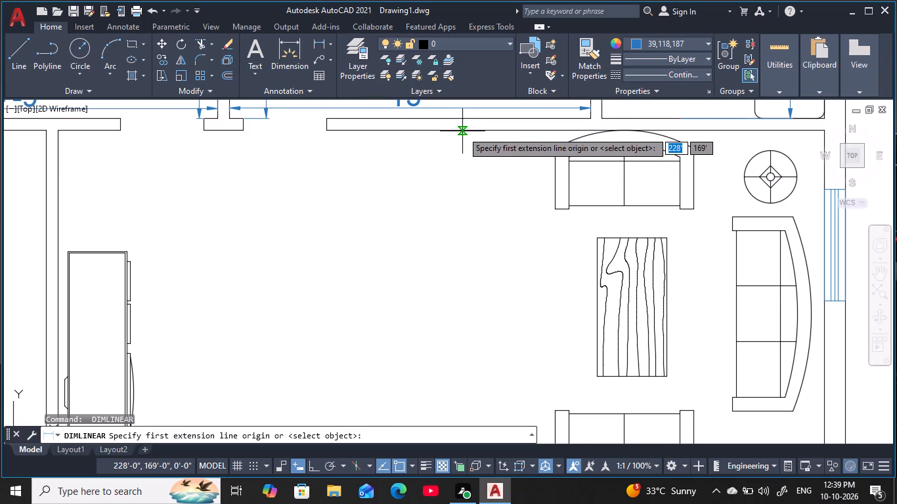
left_click(462, 131)
middle_click_drag(439, 330, 468, 190)
scroll(475, 157, "down", 2)
middle_click_drag(502, 306, 470, 293)
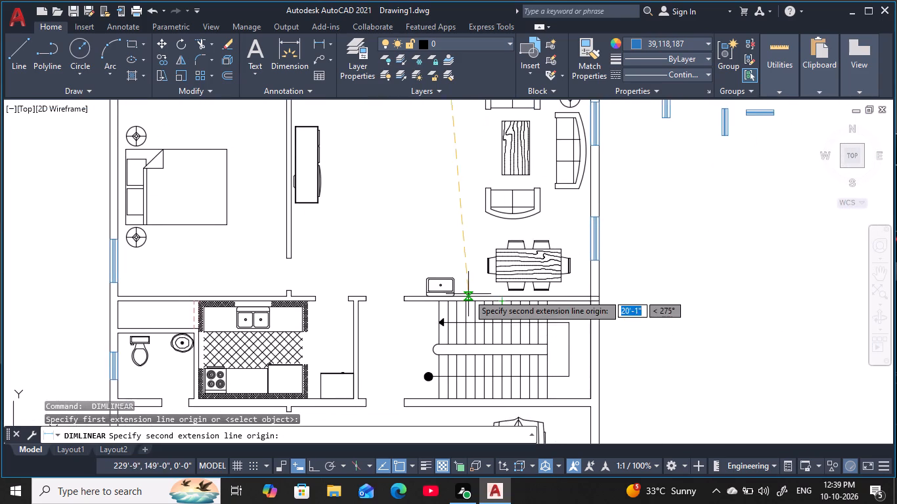
scroll(468, 294, "up", 2)
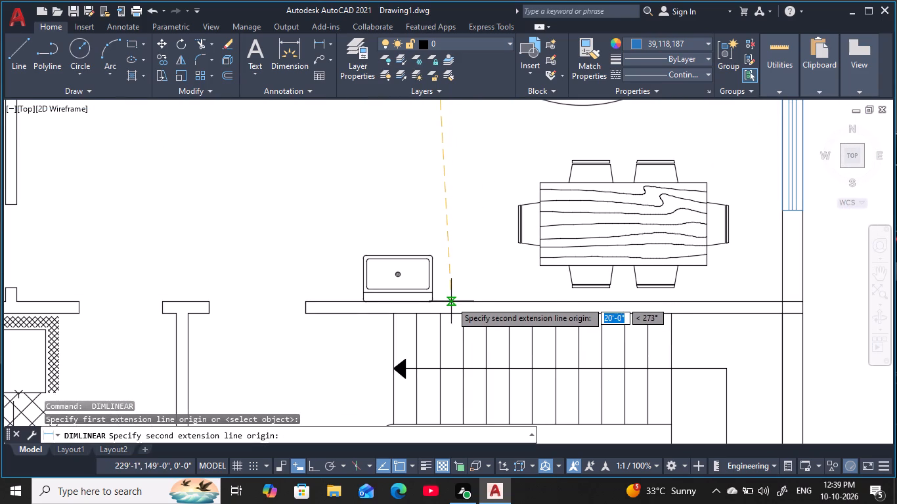
left_click(451, 301)
scroll(470, 203, "down", 2)
middle_click_drag(470, 205, 473, 259)
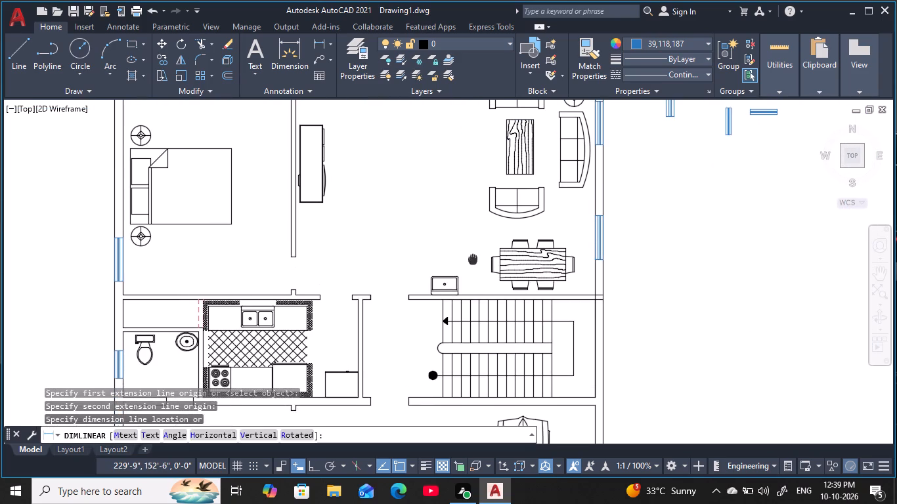
middle_click_drag(473, 259, 473, 261)
left_click(472, 262)
Add a horizontal linear dimension from the living and dining room's west partition to its east wall, placed just north of the dining table.
key("space")
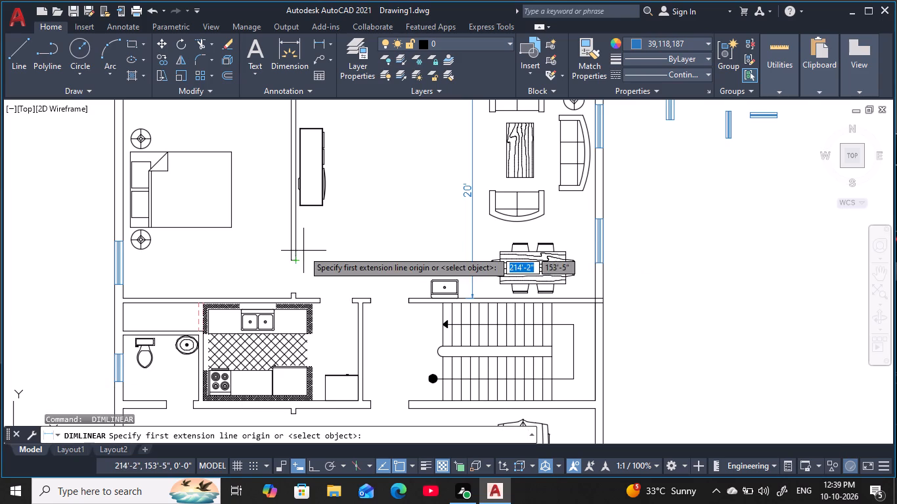
left_click(295, 245)
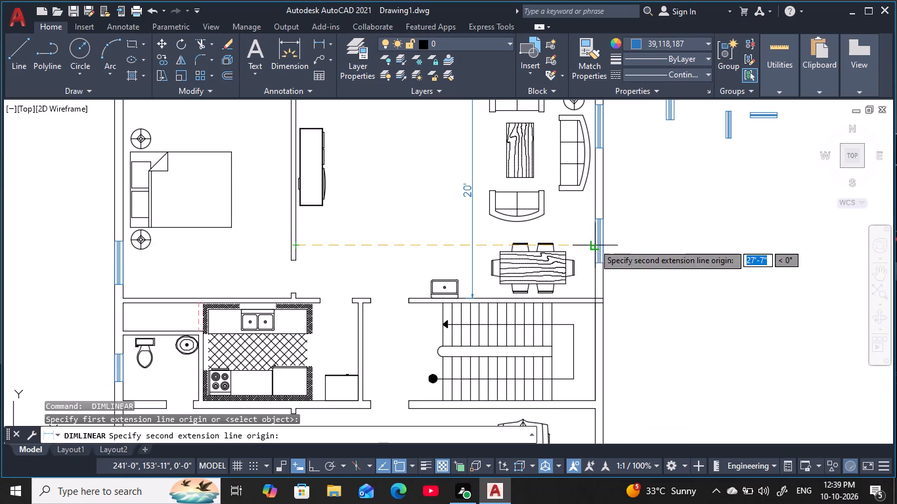
scroll(597, 226, "up", 2)
left_click(591, 201)
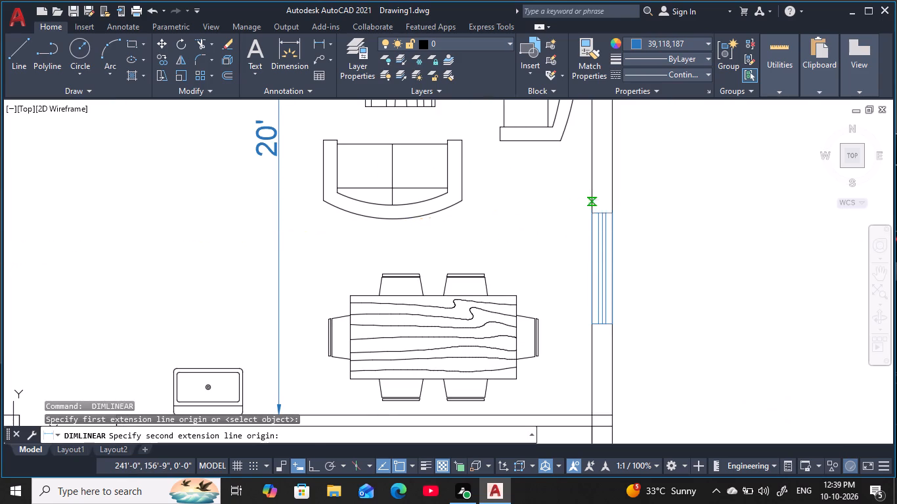
left_click(548, 245)
Add a horizontal linear dimension between the west and east walls of the northwest bathroom, placed just above its south wall.
scroll(524, 261, "down", 2)
middle_click_drag(519, 262, 666, 226)
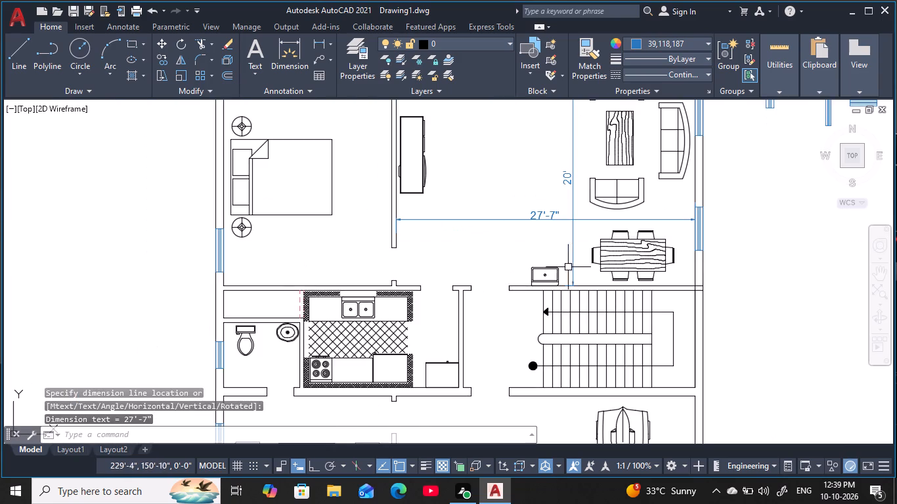
middle_click_drag(573, 266, 529, 196)
middle_click_drag(397, 213, 477, 205)
middle_click_drag(397, 156, 413, 323)
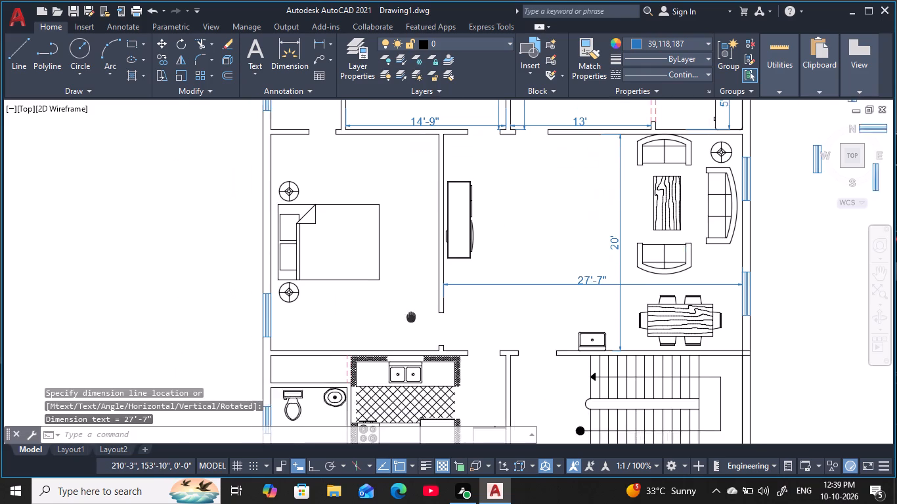
middle_click_drag(413, 323, 414, 329)
key("space")
middle_click_drag(372, 214, 414, 405)
scroll(339, 245, "up", 3)
middle_click_drag(339, 245, 347, 325)
scroll(347, 325, "up", 1)
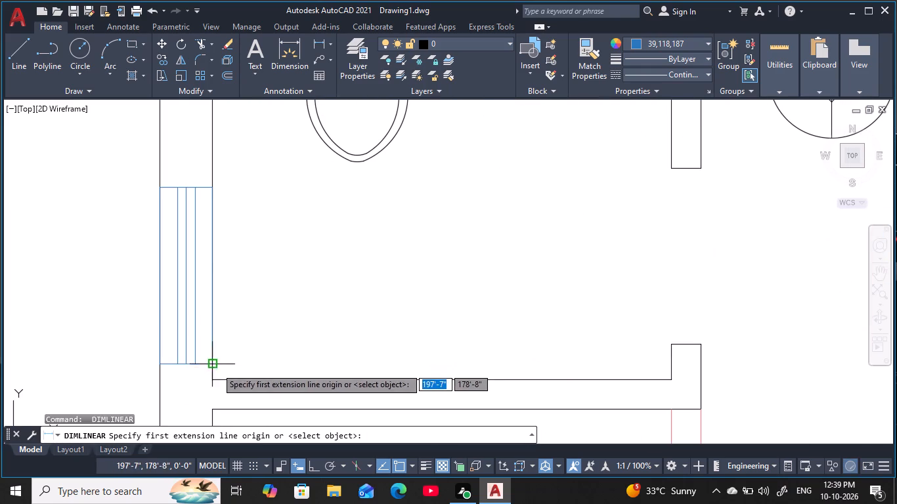
left_click(212, 374)
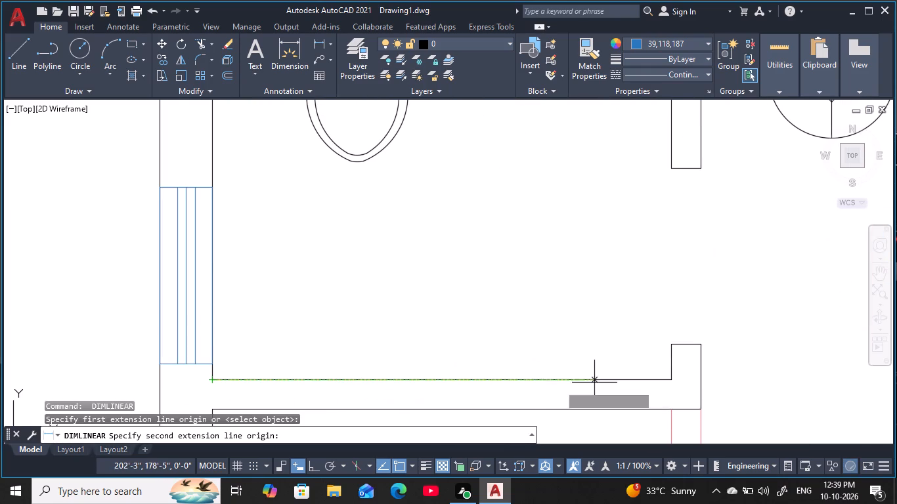
left_click(670, 376)
left_click(672, 369)
Add a vertical linear dimension between the north and south walls of the northwest bathroom, placed near its west wall.
middle_click_drag(583, 220, 603, 324)
scroll(603, 324, "down", 1)
key("space")
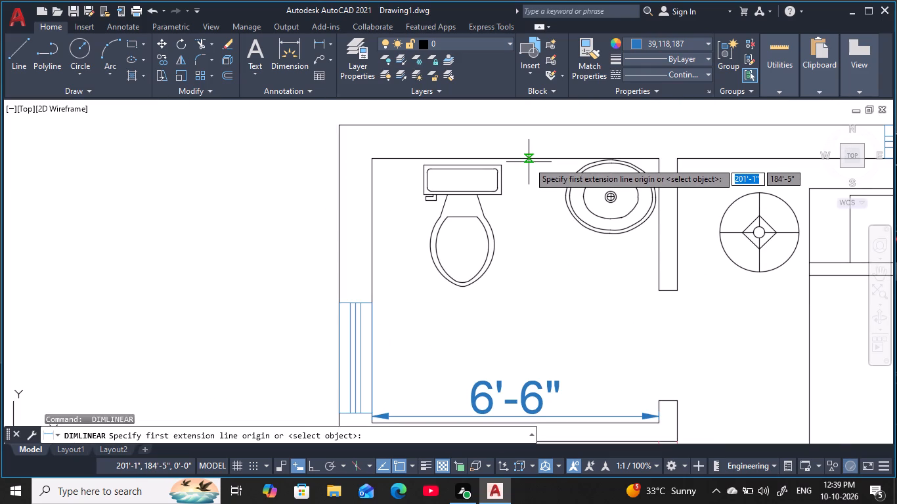
left_click(529, 161)
middle_click_drag(506, 318, 490, 203)
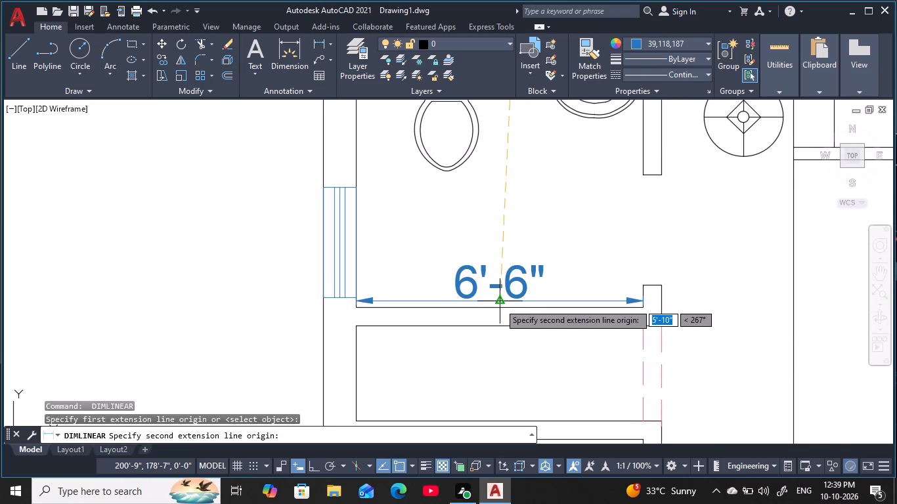
scroll(498, 301, "up", 2)
left_click(520, 320)
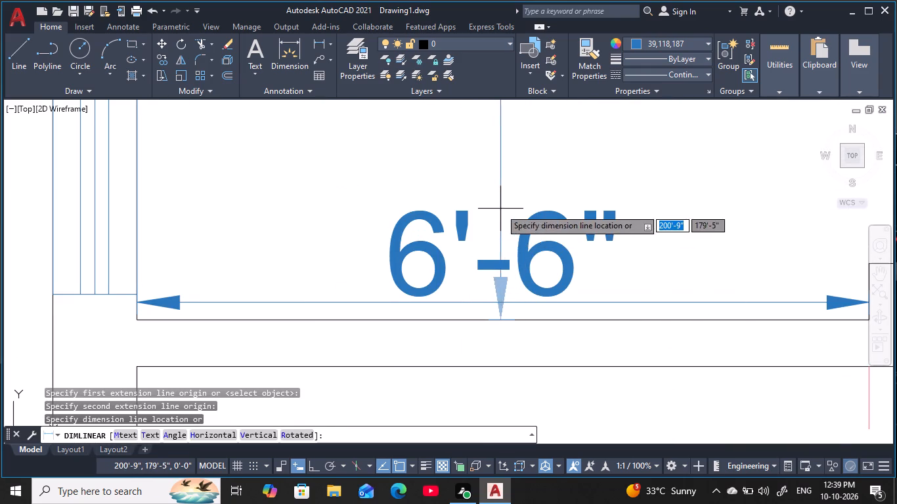
middle_click_drag(297, 226, 342, 352)
scroll(347, 346, "down", 1)
left_click(310, 324)
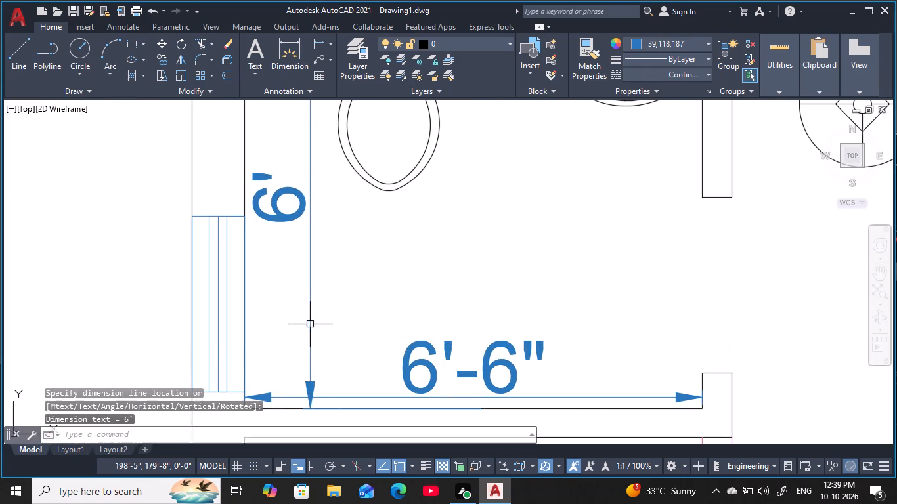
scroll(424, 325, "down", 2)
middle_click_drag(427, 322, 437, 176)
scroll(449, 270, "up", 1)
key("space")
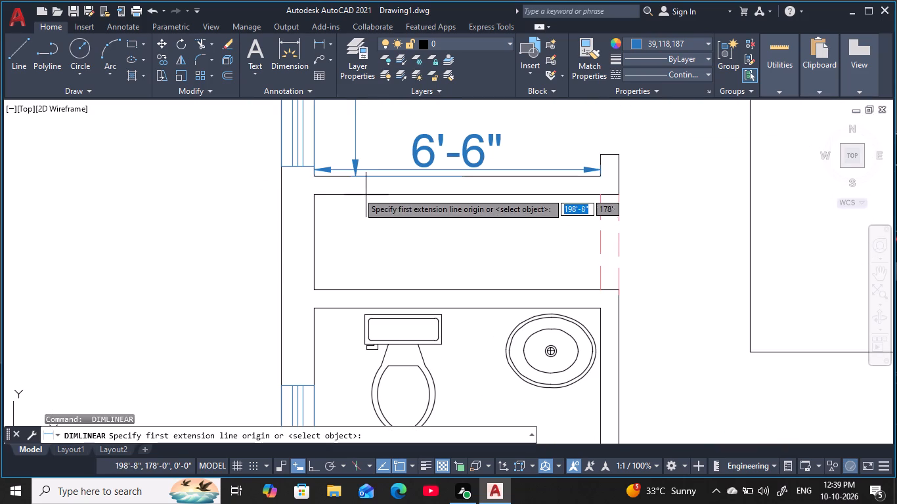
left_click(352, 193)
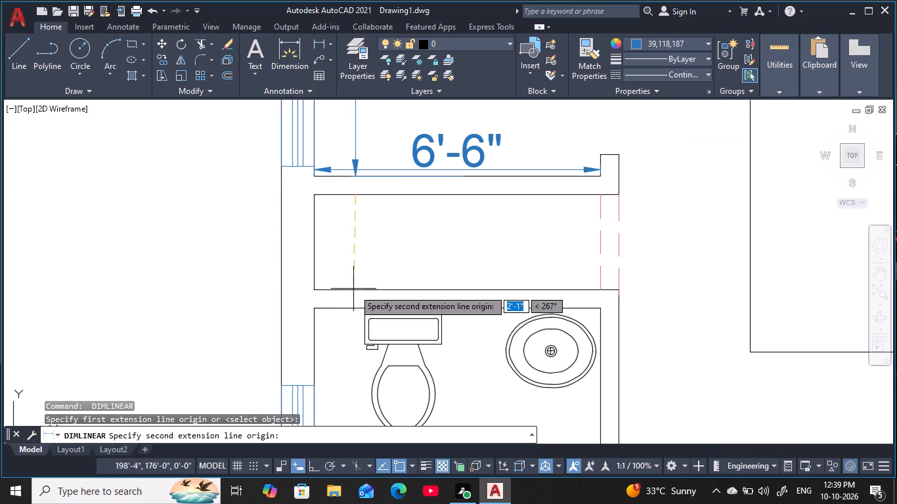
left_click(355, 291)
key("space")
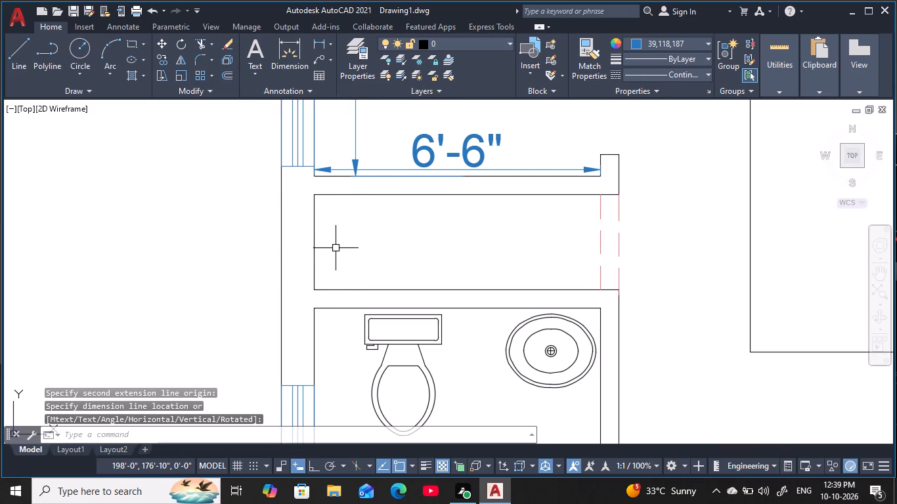
Add a vertical linear dimension between the north and south walls of the closet below the northwest bathroom, placed near its west wall.
key("space")
left_click(349, 196)
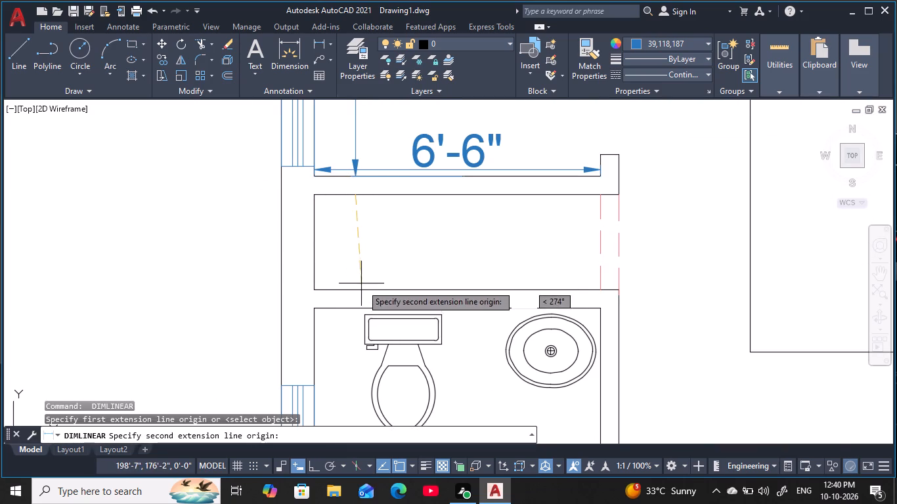
left_click(353, 289)
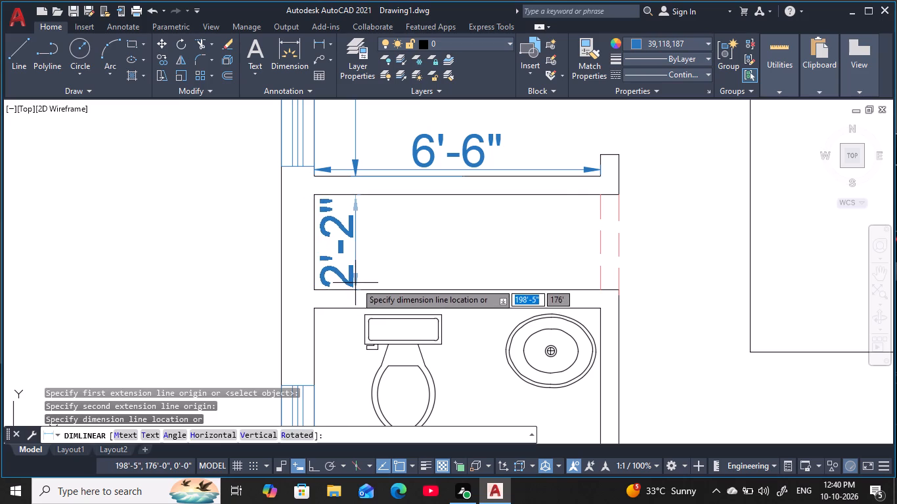
left_click(357, 282)
Add a horizontal linear dimension across the same closet from its west wall to the inner dashed line of its opening, above its south wall.
key("space")
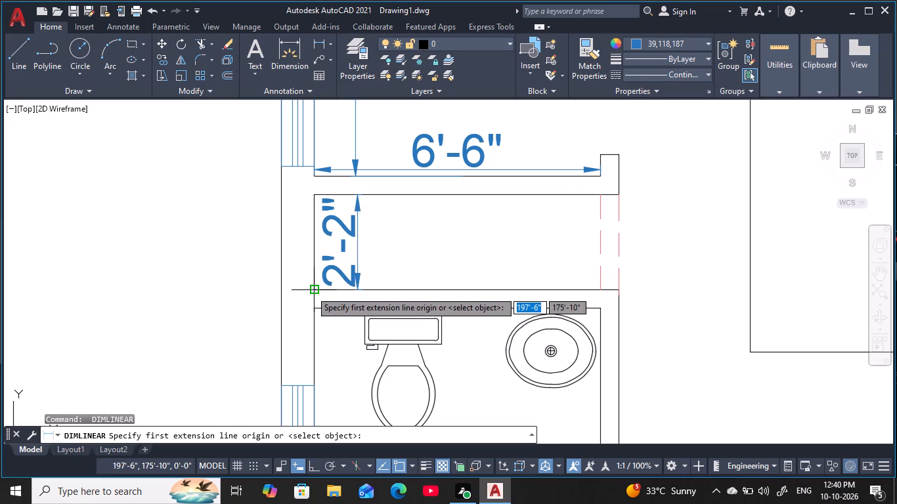
left_click(313, 291)
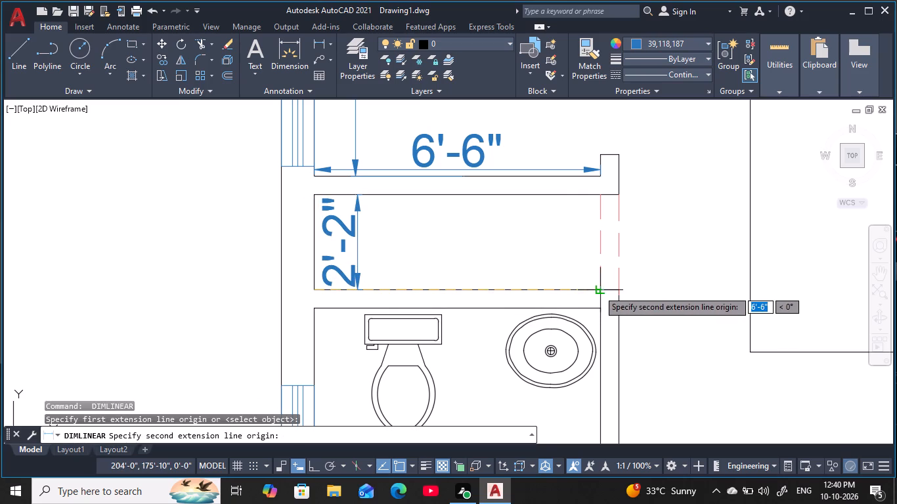
left_click(599, 290)
left_click(592, 274)
Add a vertical linear dimension between the north and south walls of the bathroom below the 2'-2" deep closet, placed near its west wall.
key("space")
middle_click_drag(571, 322, 584, 214)
key("space")
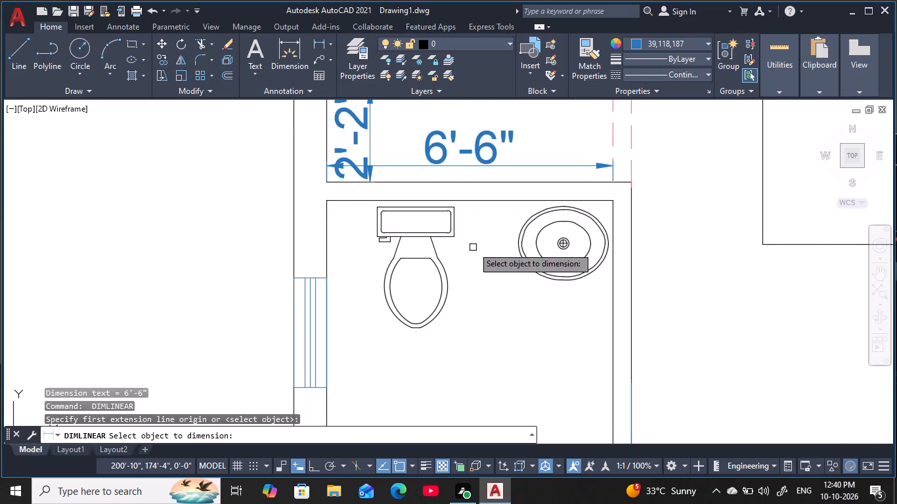
key("space")
key("space")
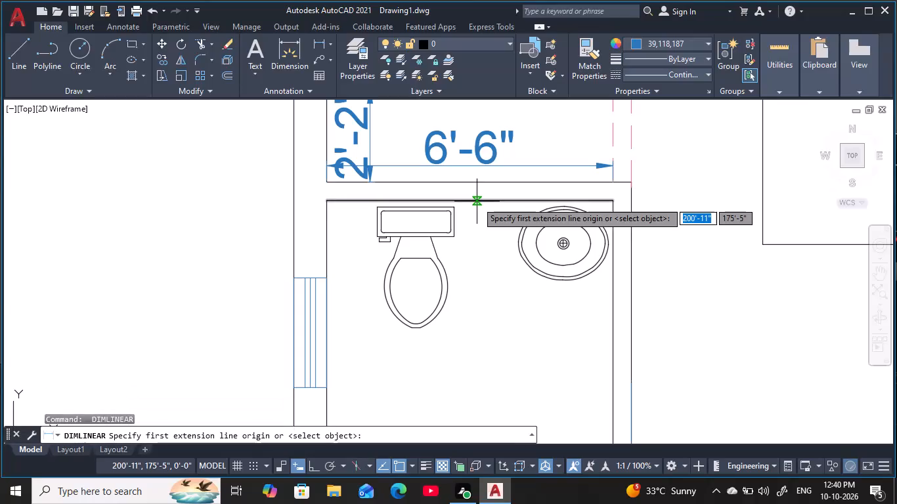
left_click(477, 201)
middle_click_drag(485, 346, 471, 261)
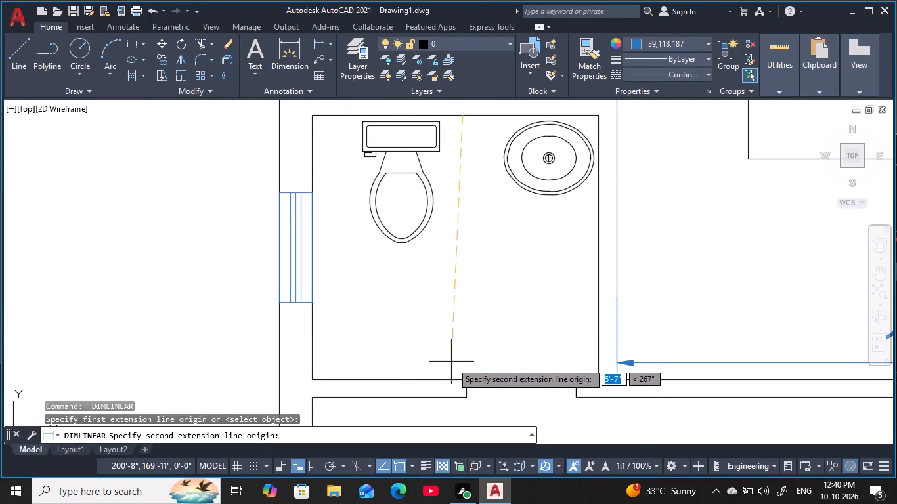
left_click(462, 379)
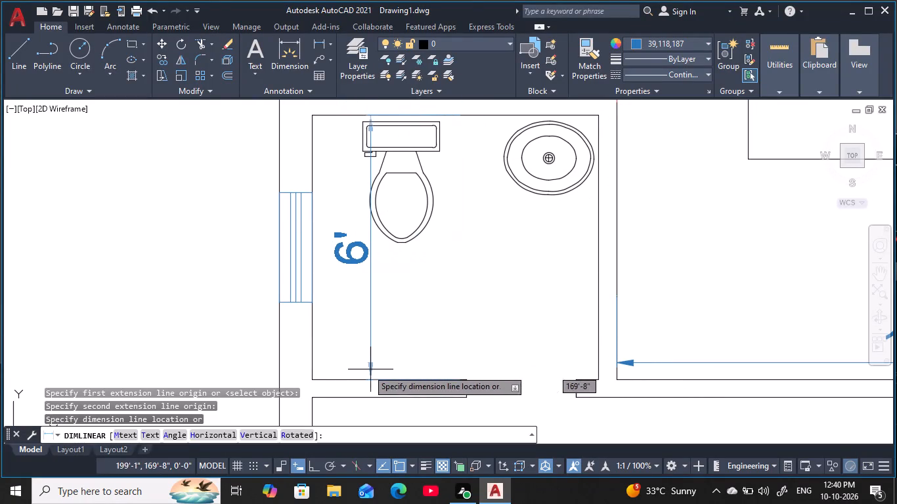
left_click(345, 369)
Add a horizontal linear dimension between the west and east walls of the same bathroom, placed just above its south wall.
key("space")
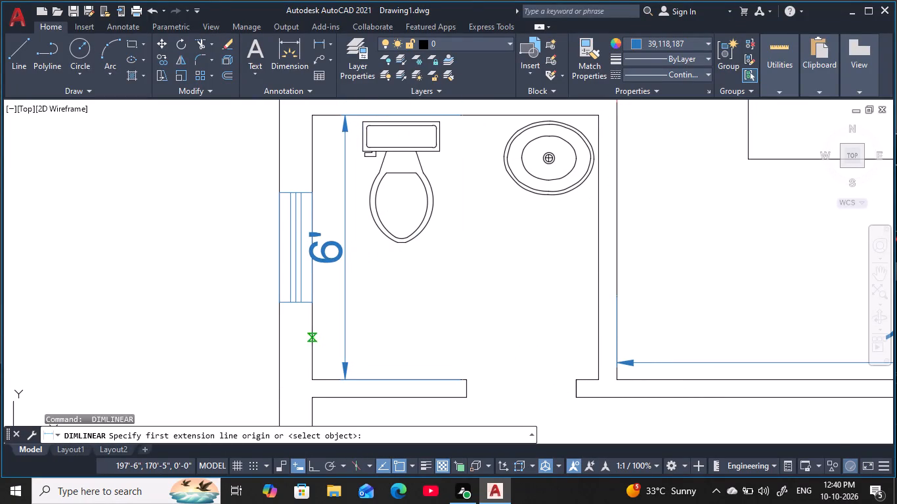
left_click(312, 338)
left_click(600, 337)
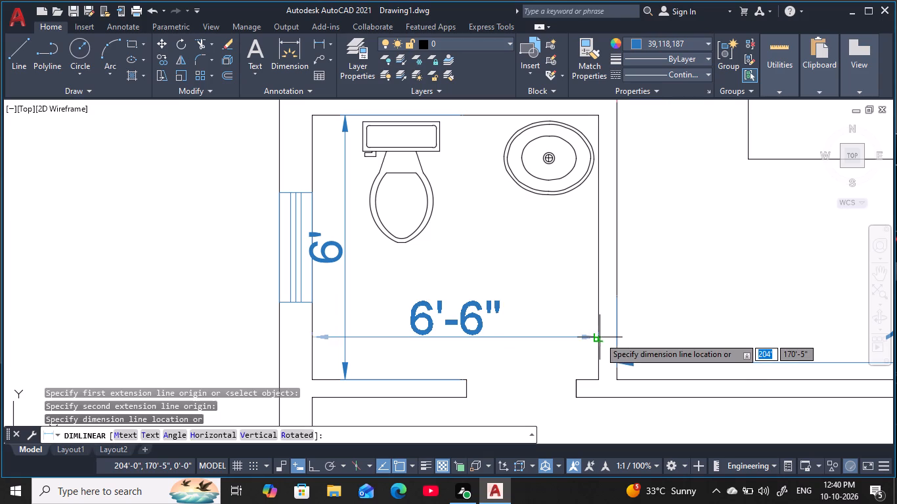
left_click(594, 358)
Add a vertical linear dimension between the north and south walls of the west bedroom below that bathroom, placed near its east wall.
key("space")
middle_click_drag(533, 385, 598, 142)
scroll(566, 245, "down", 1)
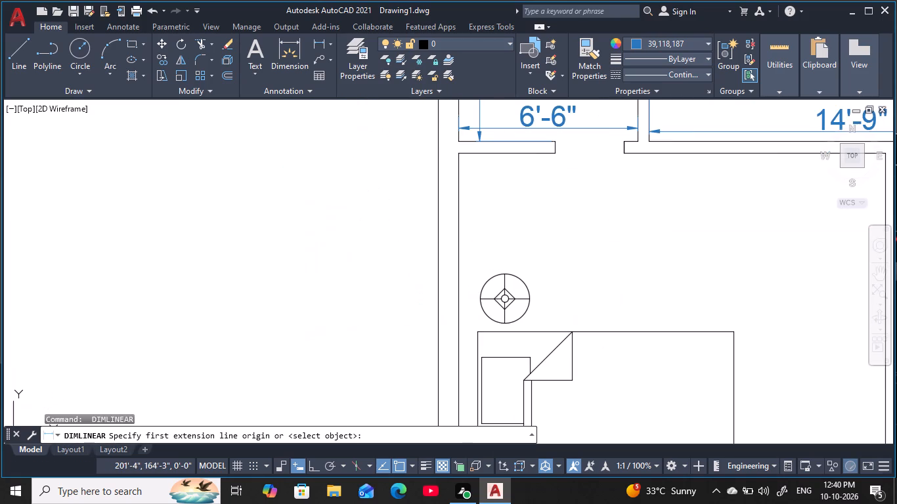
middle_click_drag(547, 185, 400, 156)
scroll(399, 156, "down", 2)
scroll(511, 156, "up", 1)
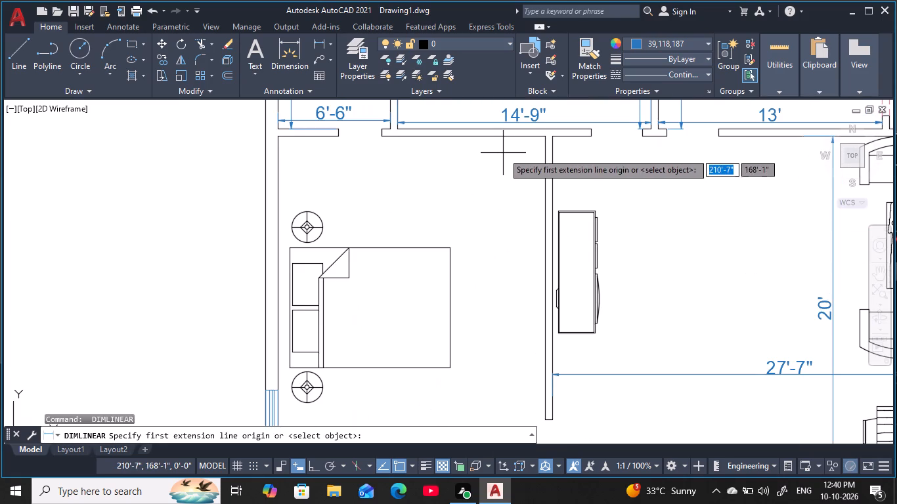
scroll(511, 178, "down", 1)
middle_click_drag(513, 180, 519, 146)
scroll(510, 167, "up", 1)
key("space")
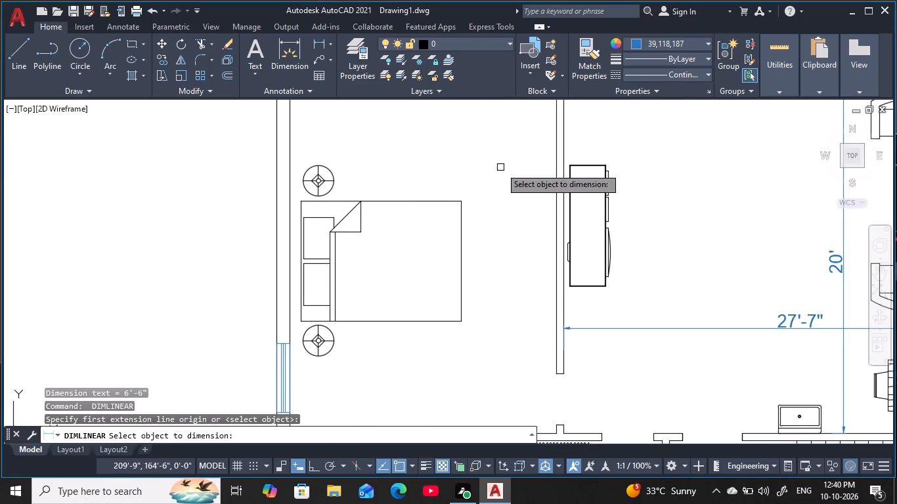
middle_click_drag(501, 167, 498, 216)
key("space")
key("space")
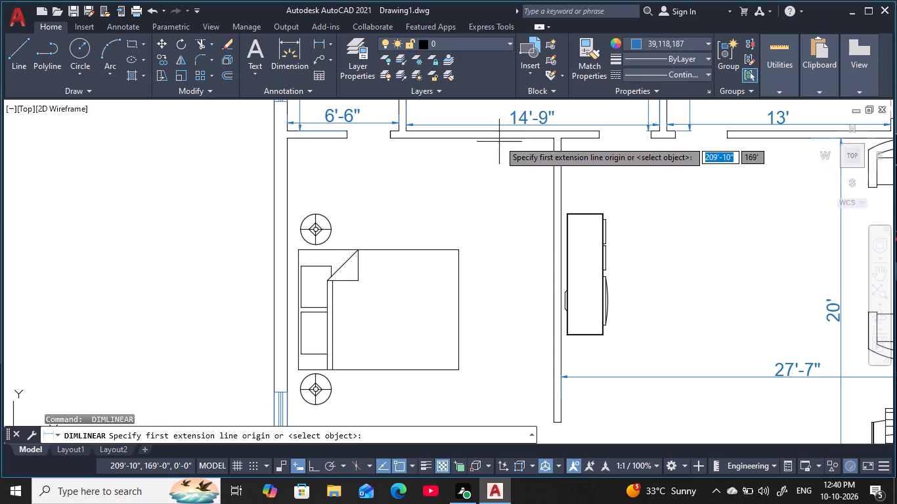
left_click(499, 139)
middle_click_drag(512, 301, 494, 190)
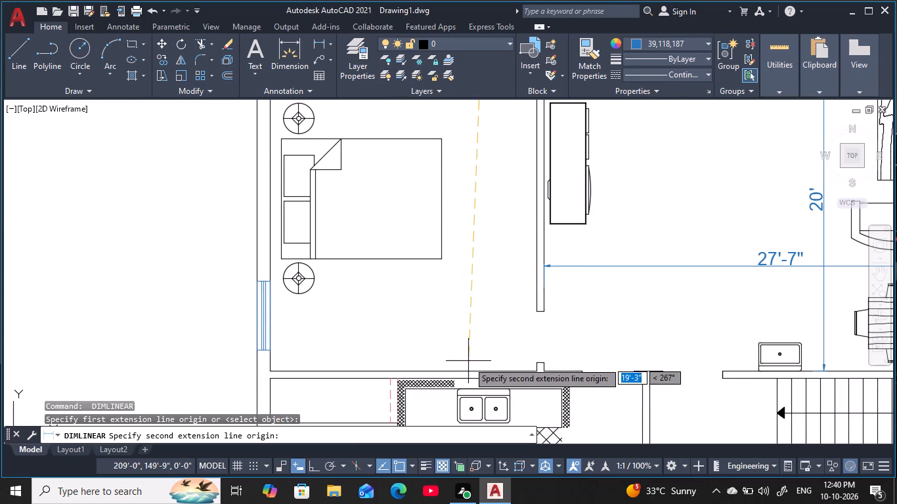
left_click(473, 367)
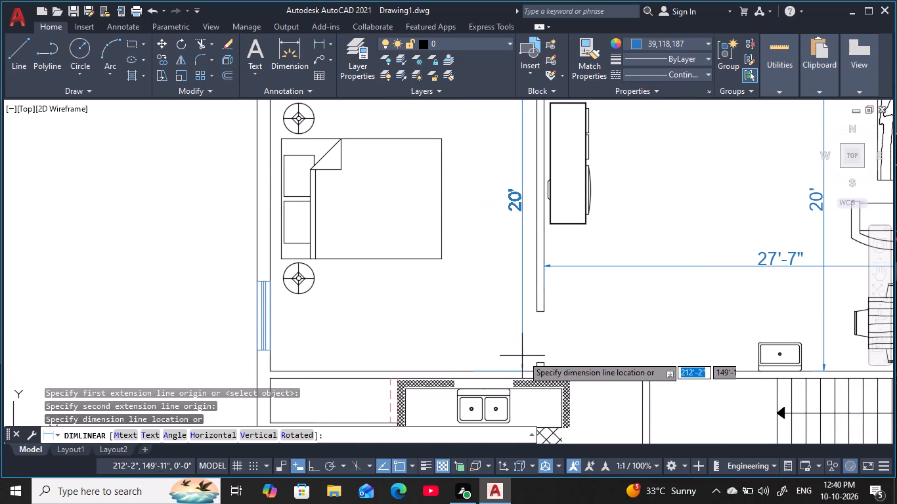
left_click(524, 355)
Add a horizontal linear dimension from the west bedroom's southwest corner to its east wall, placed just above the south wall.
key("space")
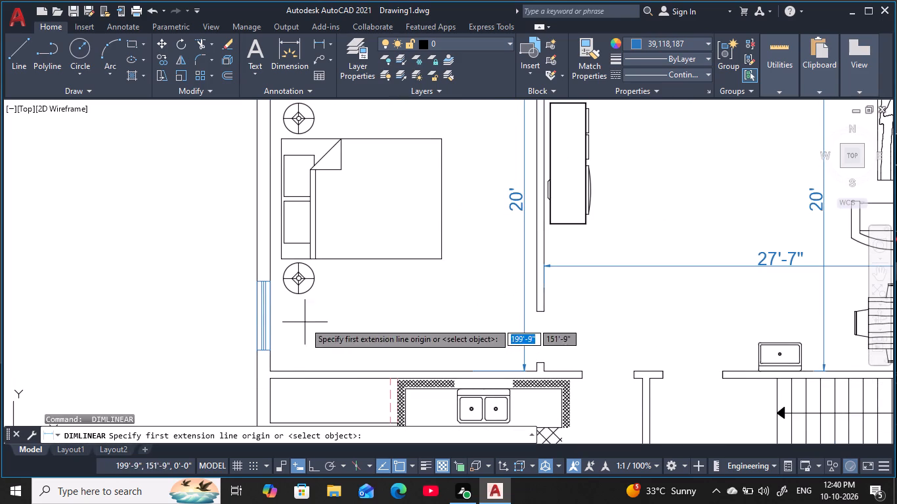
left_click(275, 366)
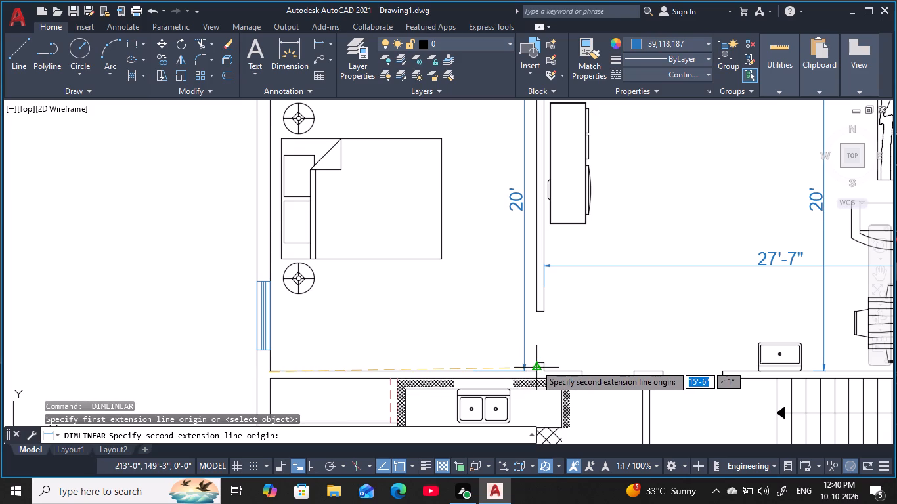
left_click(536, 365)
left_click(536, 362)
Add a horizontal linear dimension across the closet west of the kitchen, from its west wall to its dashed opening, placed above its south wall.
scroll(533, 339, "down", 1)
middle_click_drag(527, 313, 511, 252)
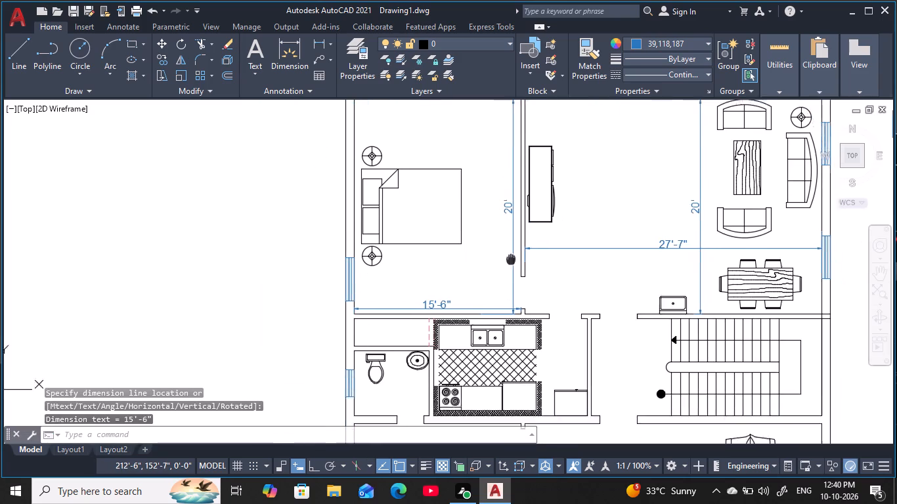
middle_click_drag(511, 252, 500, 205)
middle_click_drag(517, 292, 492, 310)
scroll(517, 292, "down", 1)
middle_click_drag(485, 350, 479, 330)
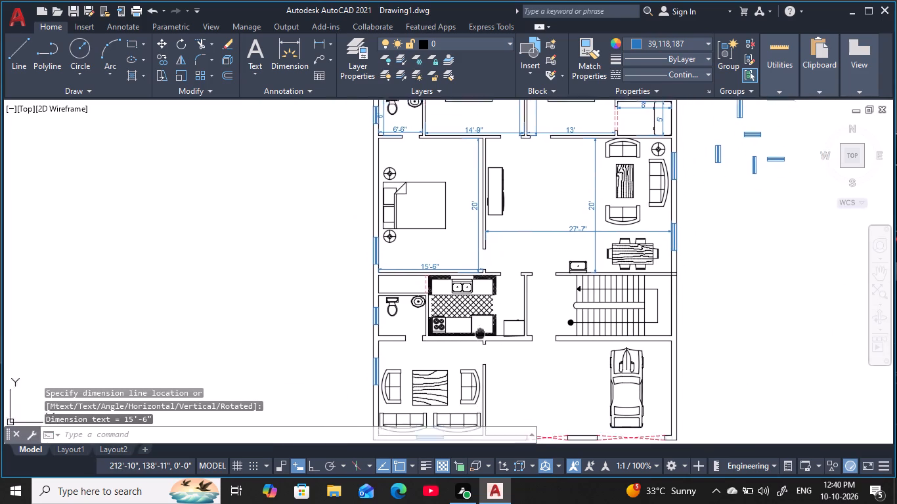
middle_click_drag(479, 330, 471, 297)
scroll(425, 288, "up", 3)
key("space")
middle_click_drag(418, 290, 600, 346)
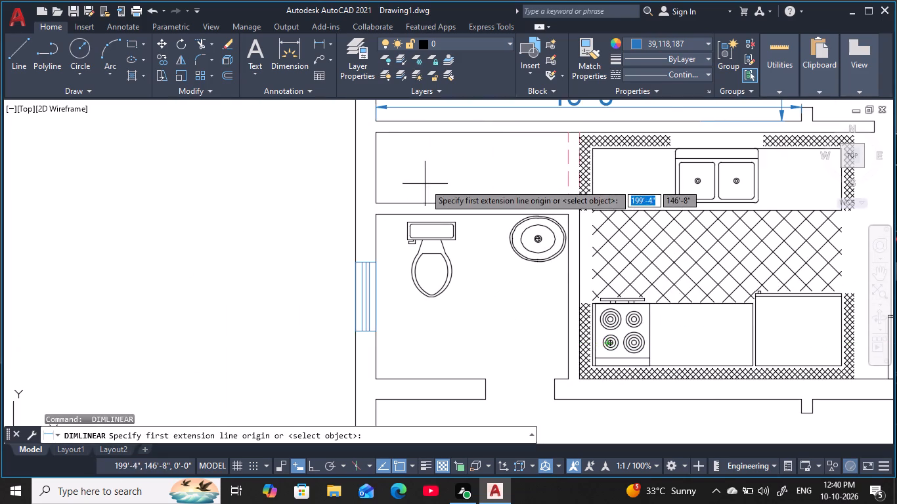
scroll(421, 184, "up", 1)
left_click(347, 178)
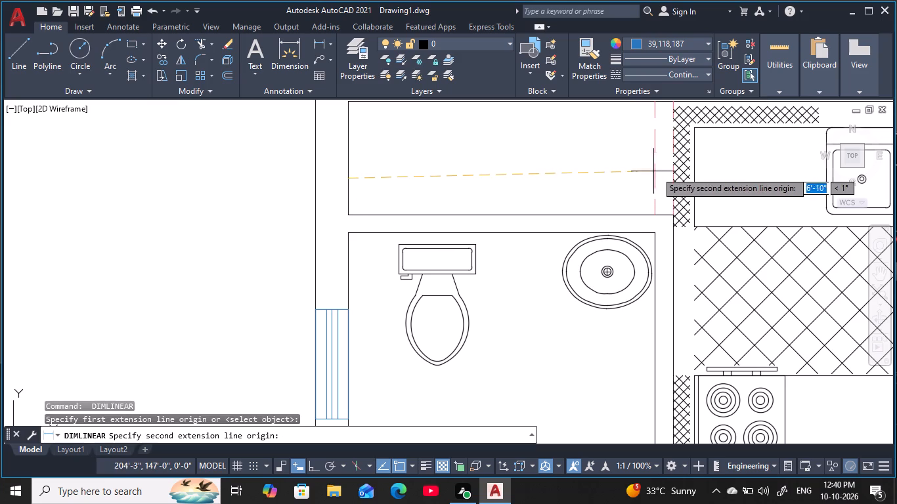
left_click(658, 176)
left_click(630, 207)
Add a vertical linear dimension between the north and south walls of the same closet, placed beside its dashed opening.
middle_click_drag(603, 155, 593, 215)
scroll(593, 217, "down", 2)
middle_click_drag(592, 218, 576, 238)
key("space")
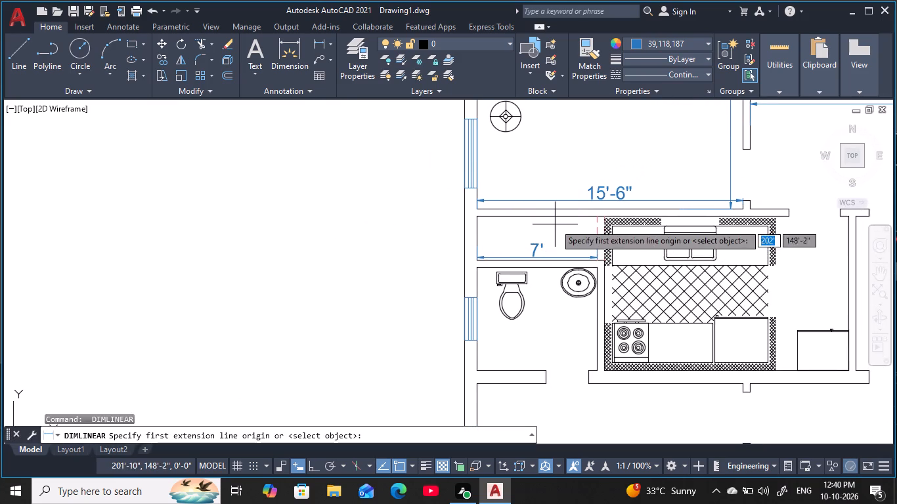
left_click(556, 218)
left_click(560, 262)
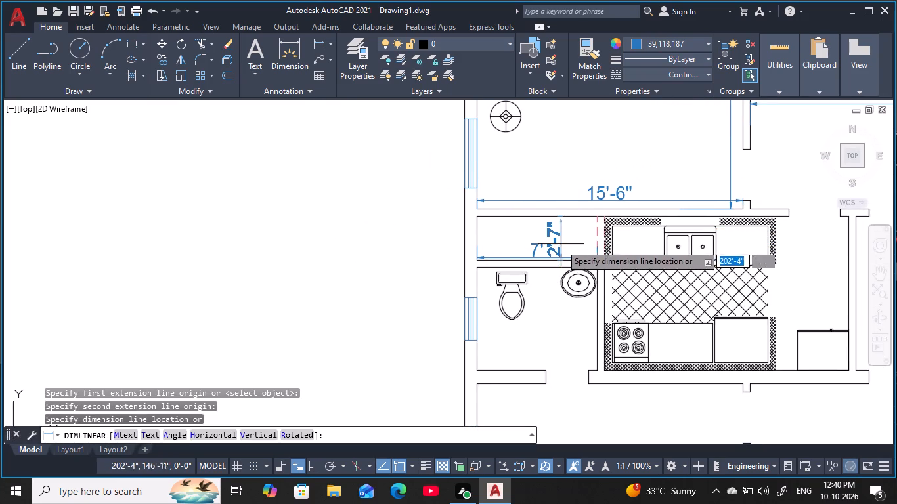
left_click(592, 245)
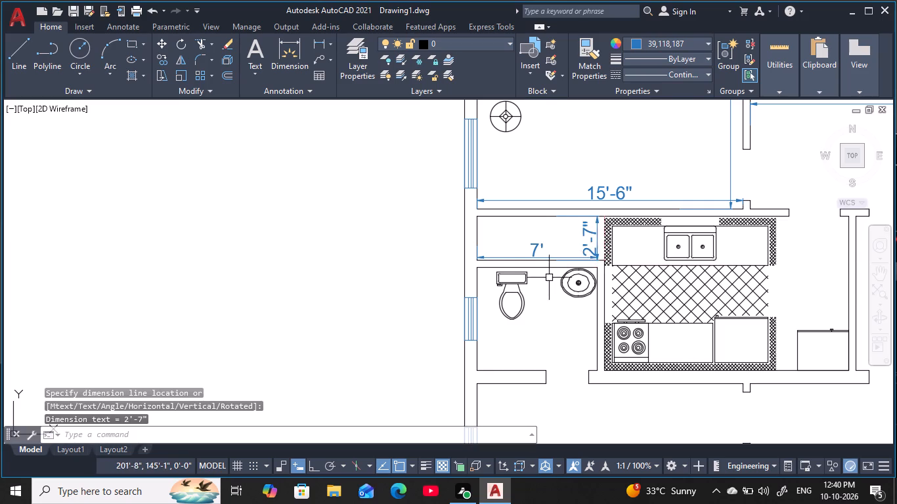
Add a vertical linear dimension between the north and south walls of the bathroom beside the kitchen, placed near its west wall.
scroll(551, 281, "down", 1)
middle_click_drag(552, 283, 544, 270)
scroll(545, 283, "up", 2)
middle_click_drag(550, 306, 535, 281)
scroll(535, 281, "down", 2)
middle_click_drag(527, 291, 508, 341)
scroll(508, 341, "down", 1)
middle_click_drag(515, 234, 515, 240)
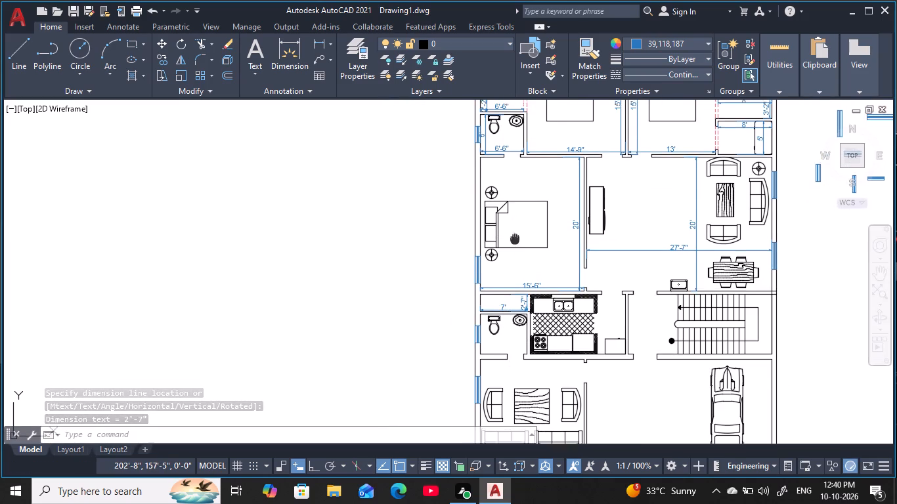
middle_click_drag(515, 240, 510, 267)
scroll(531, 308, "up", 1)
middle_click_drag(528, 294, 526, 226)
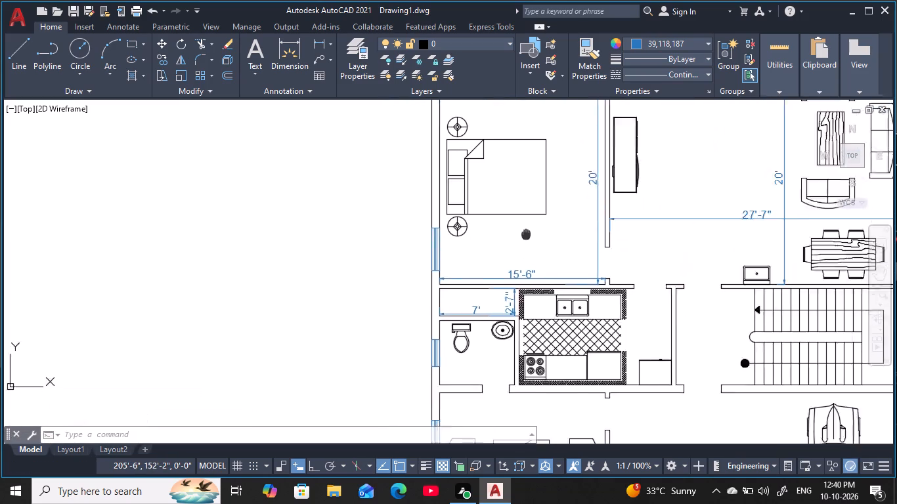
middle_click_drag(526, 226, 541, 177)
middle_click_drag(514, 315, 517, 284)
key("space")
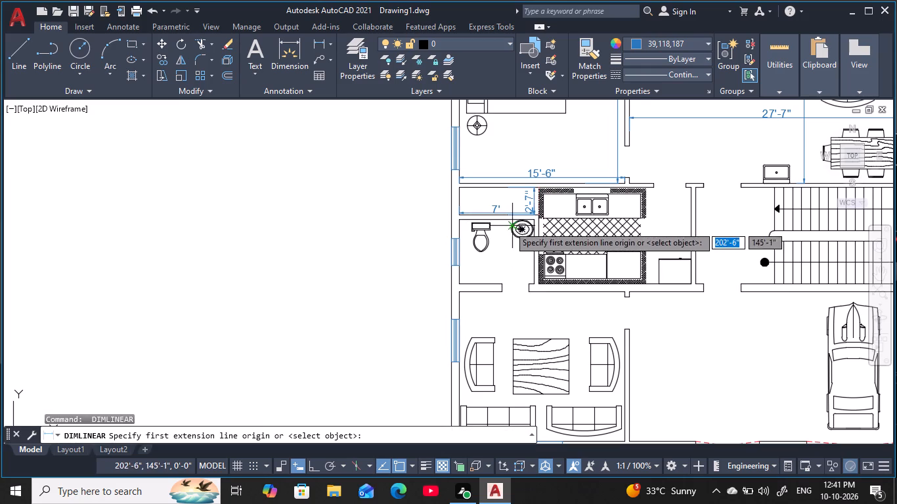
scroll(493, 223, "up", 2)
left_click(493, 216)
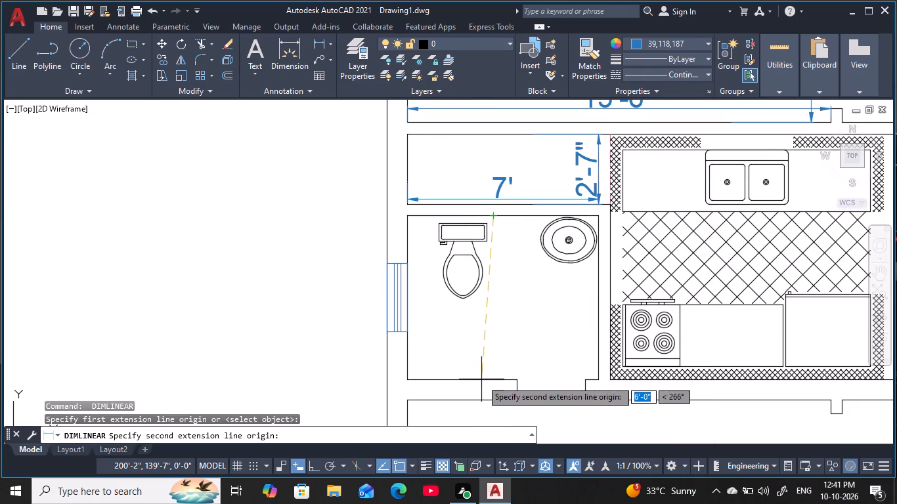
left_click(482, 381)
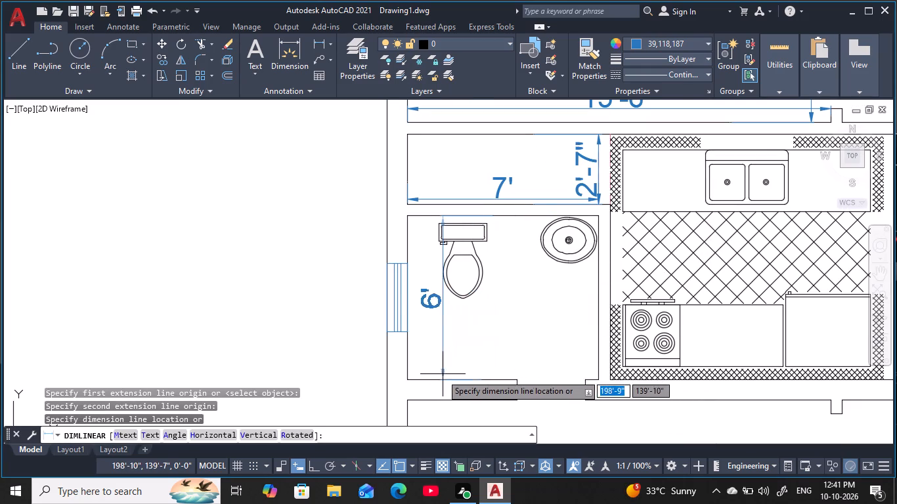
left_click(431, 373)
Add a horizontal linear dimension between the west and east walls of the bathroom beside the kitchen, placed just above its south wall.
key("space")
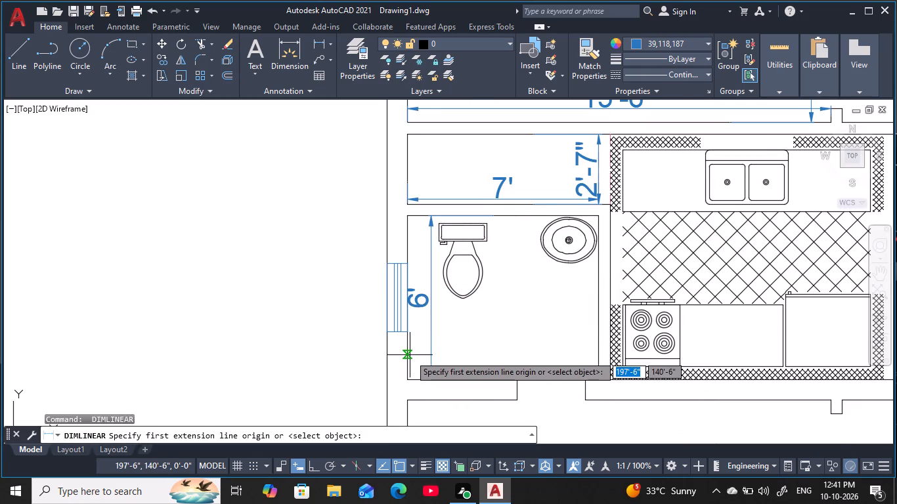
left_click(408, 354)
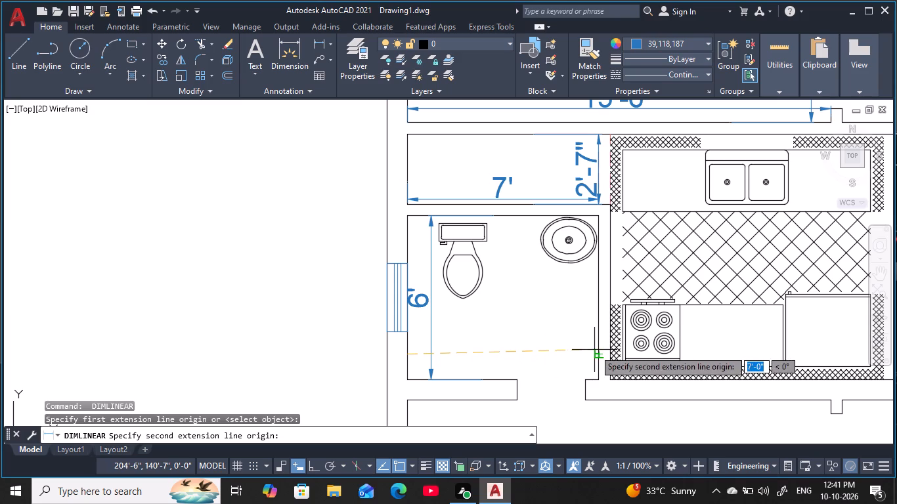
left_click(598, 352)
left_click(596, 370)
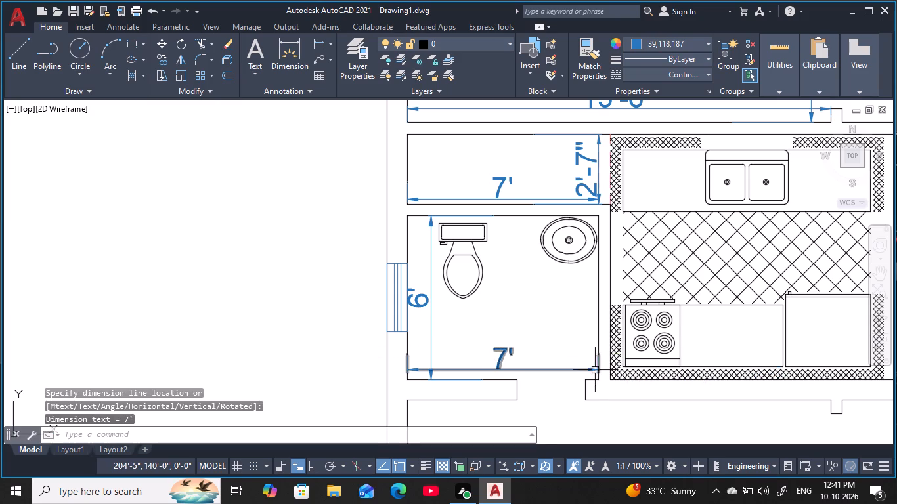
Add a vertical linear dimension between the north and south walls of the southwest sitting room, placed through its west sofa.
middle_click_drag(586, 374, 588, 195)
scroll(586, 221, "down", 1)
middle_click_drag(582, 240, 563, 187)
key("space")
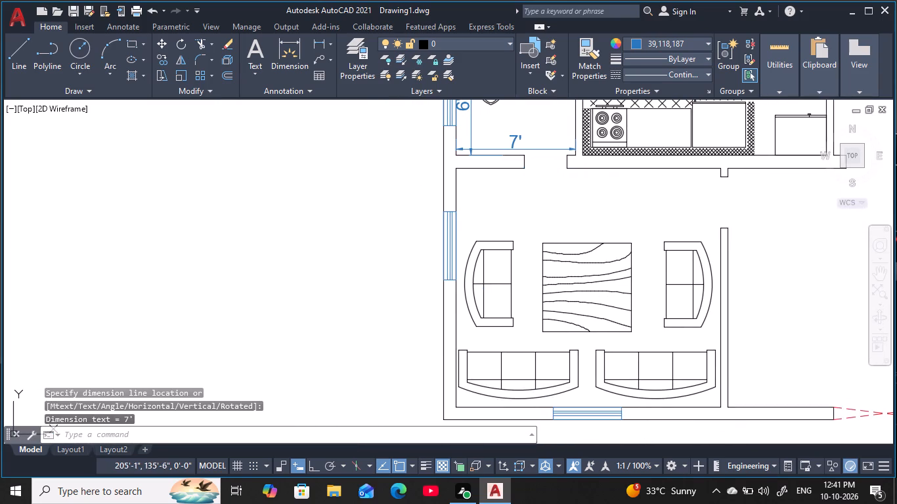
left_click(601, 170)
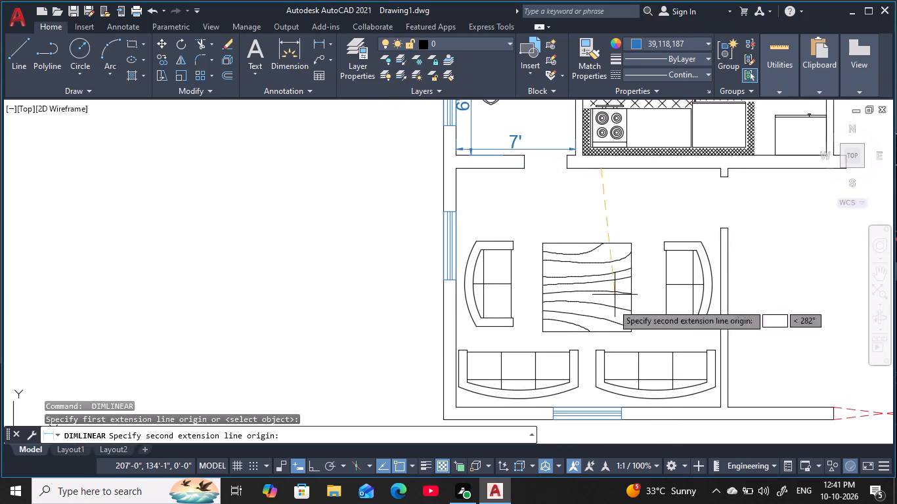
left_click(634, 406)
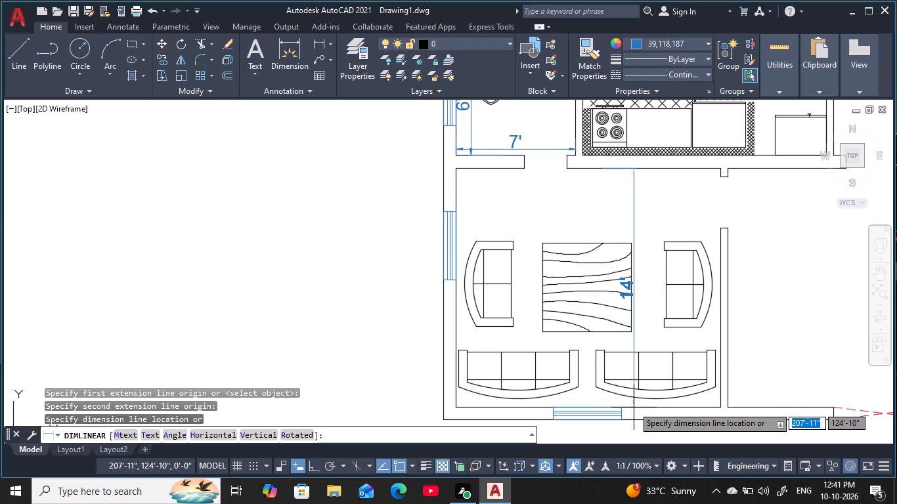
left_click(497, 382)
Add a horizontal linear dimension between the west and east walls of the southwest sitting room, placed just above its two south sofas.
middle_click_drag(594, 303, 563, 213)
key("space")
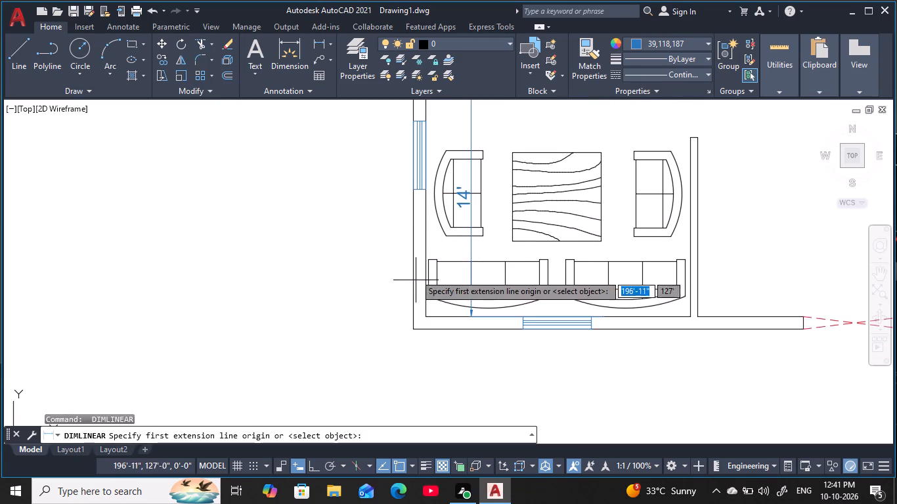
left_click(427, 248)
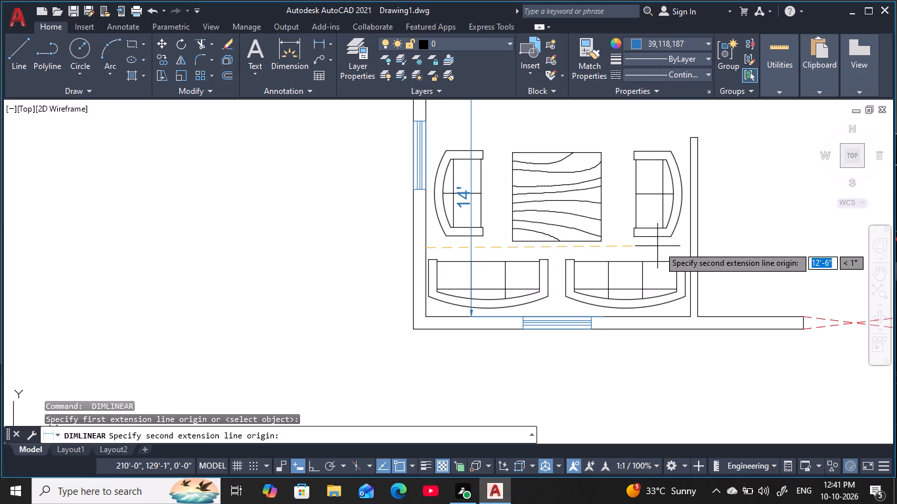
left_click(688, 247)
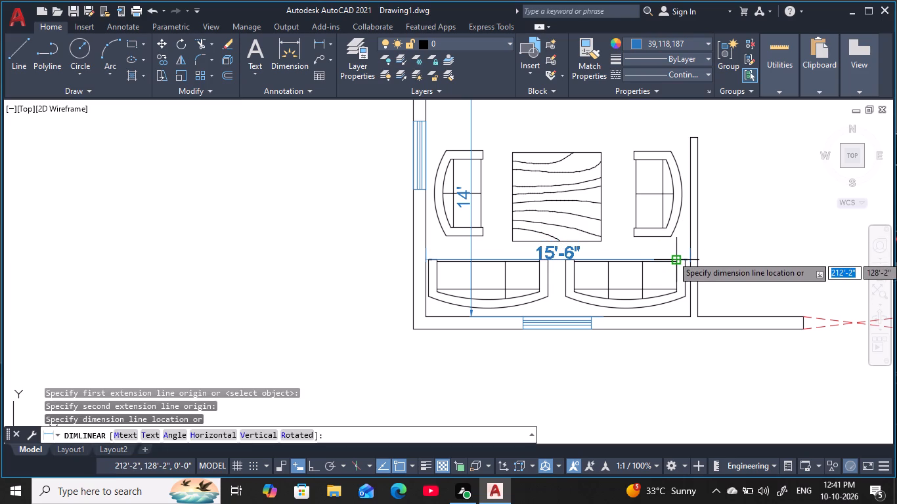
left_click(678, 256)
Add a vertical linear dimension between the north and south walls of the car parking area, placed near its west wall.
scroll(588, 312, "down", 1)
middle_click_drag(584, 308, 535, 341)
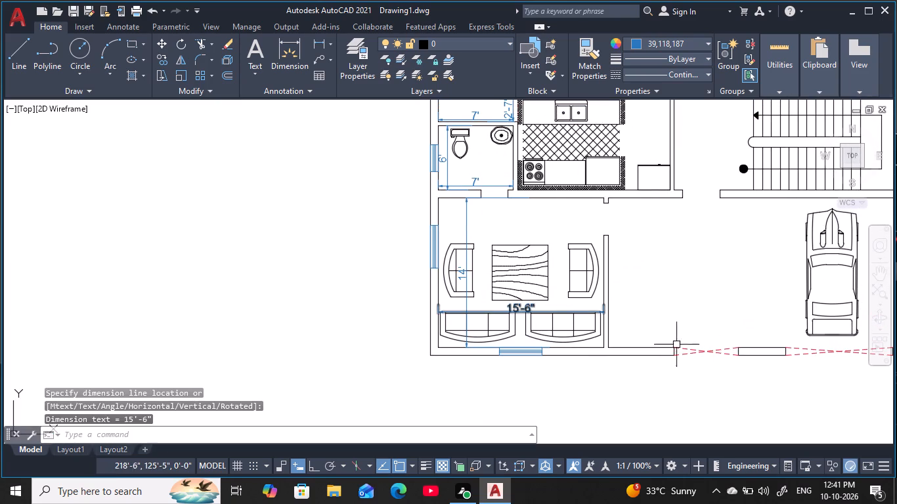
middle_click_drag(691, 319, 605, 327)
key("space")
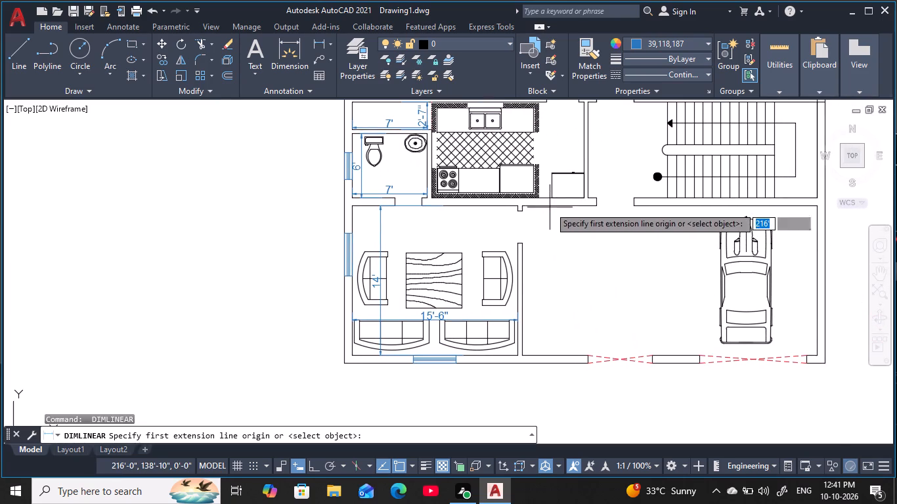
left_click(550, 208)
left_click(548, 357)
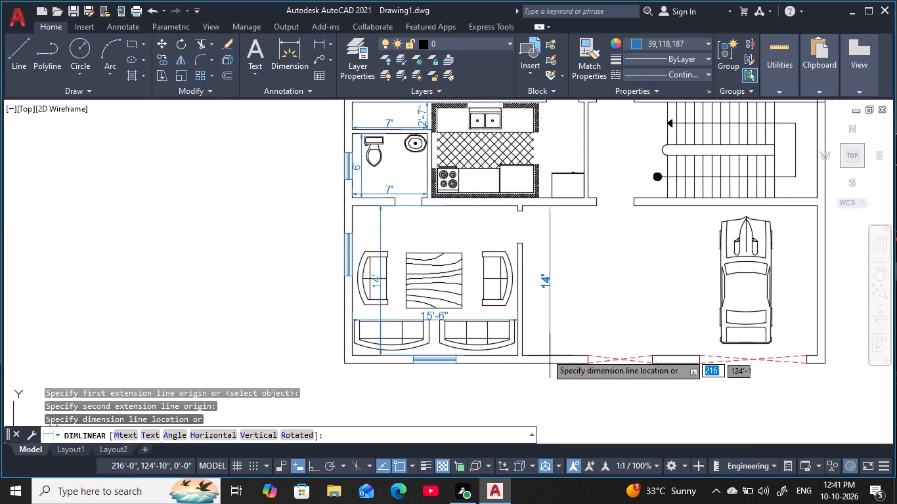
left_click(542, 347)
Add a horizontal linear dimension between the west and east walls of the car parking area, placed just above its south wall.
key("space")
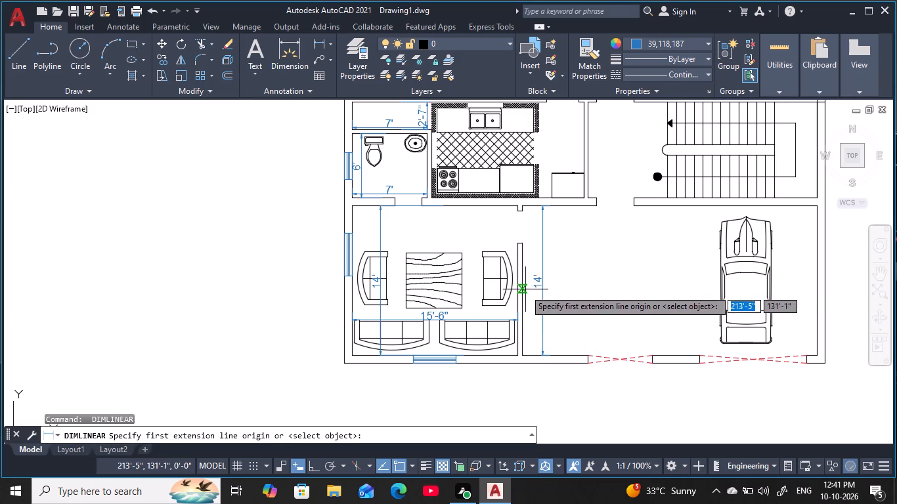
left_click(525, 289)
left_click(814, 277)
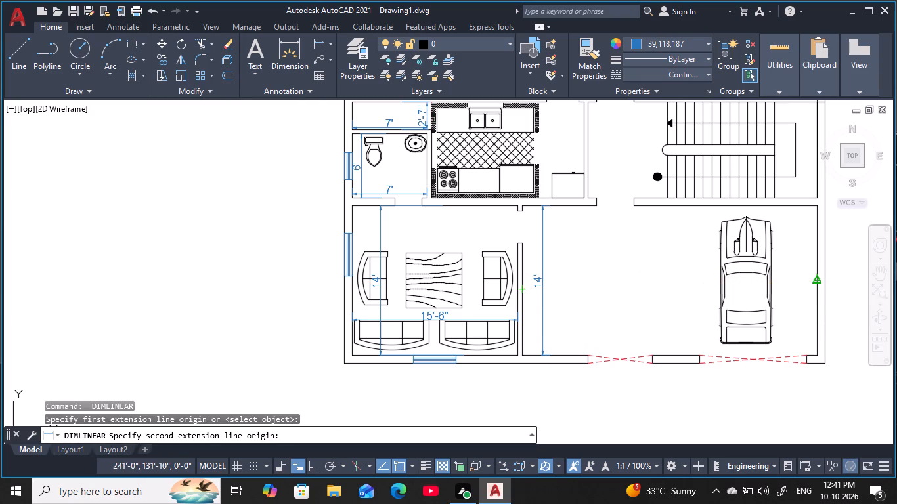
left_click(806, 344)
Add a vertical linear dimension between the north and south walls of the staircase hall, placed just east of the kitchen's east wall.
middle_click_drag(672, 247, 629, 357)
middle_click_drag(624, 332, 612, 344)
key("space")
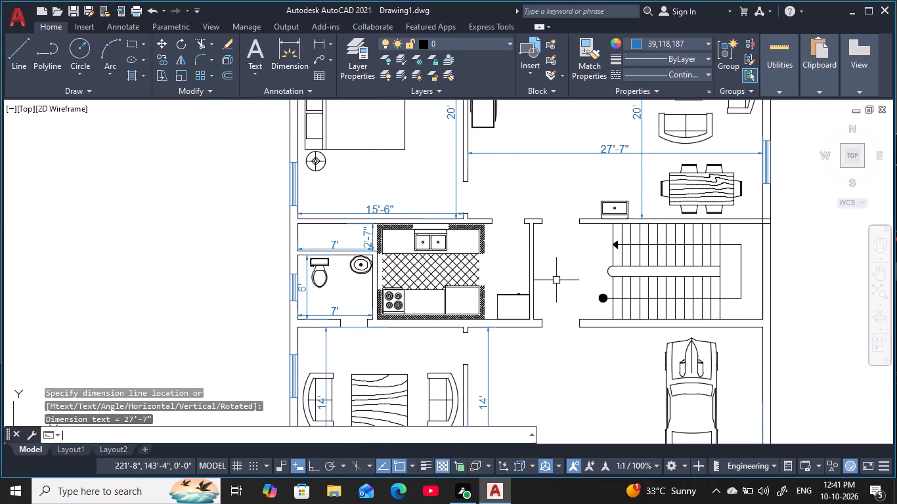
left_click(540, 227)
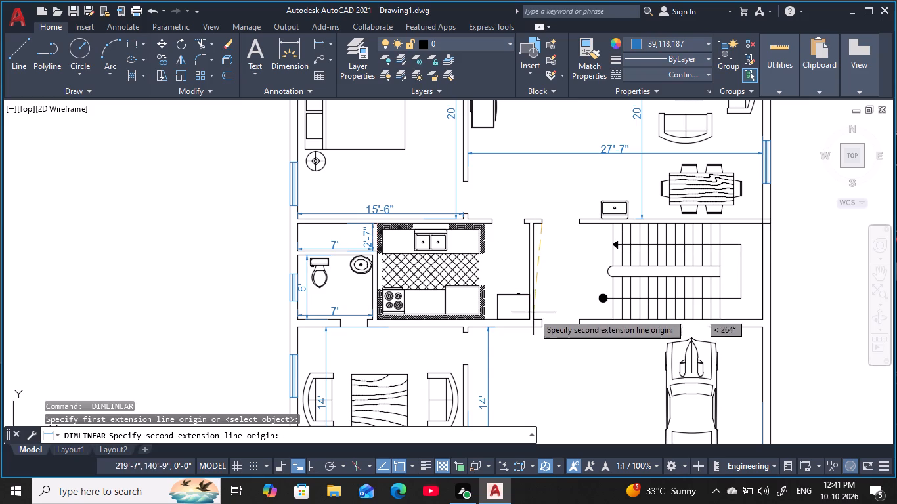
left_click(538, 318)
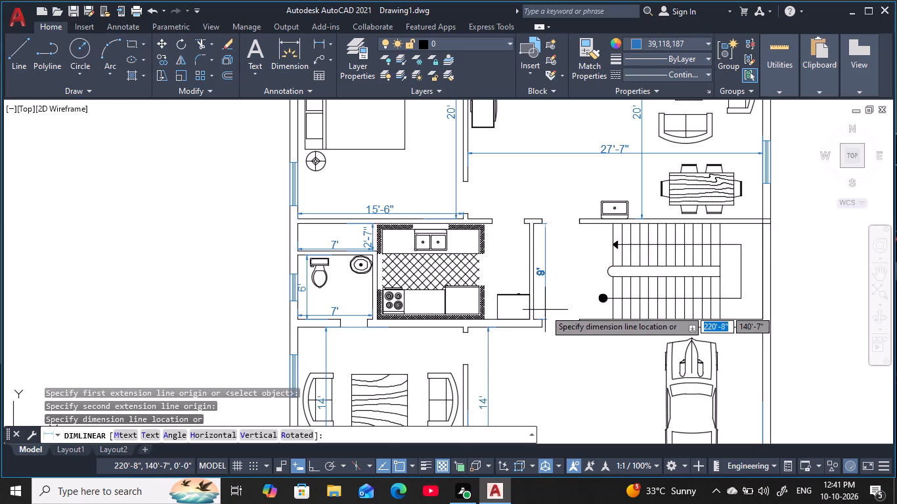
left_click(546, 310)
Add a vertical linear dimension between the north and south walls of the kitchen, placed just east of the hatched counter area.
key("space")
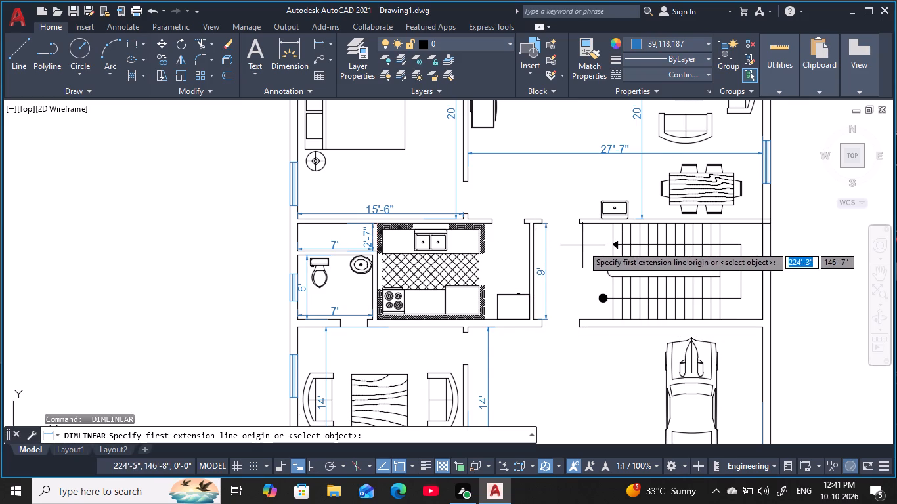
scroll(582, 246, "down", 1)
middle_click_drag(581, 246, 584, 283)
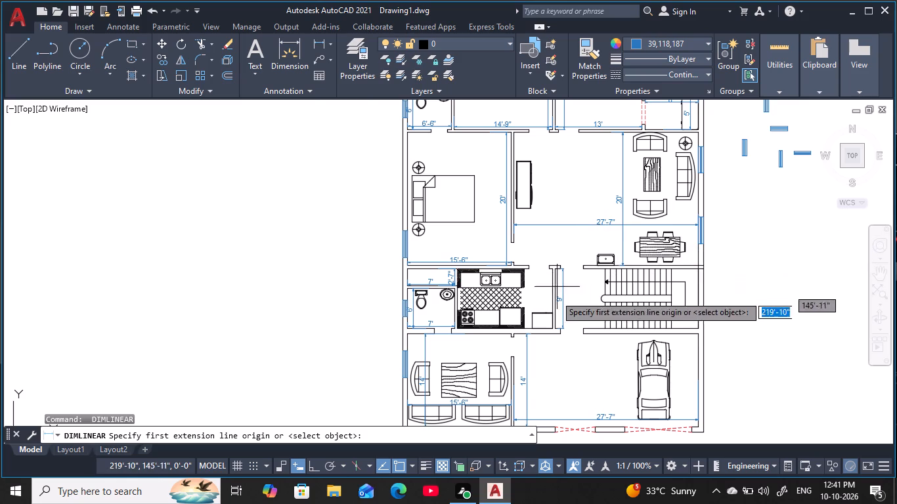
scroll(551, 312, "up", 2)
key("space")
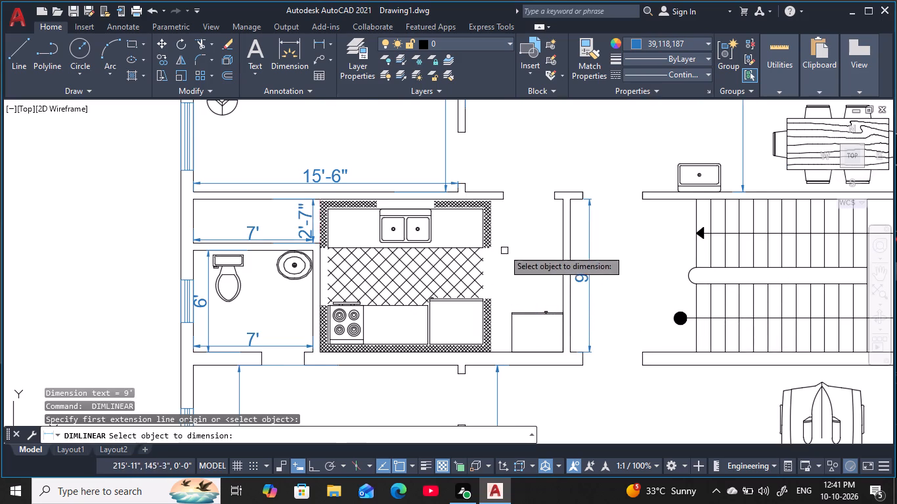
key("space")
key("space")
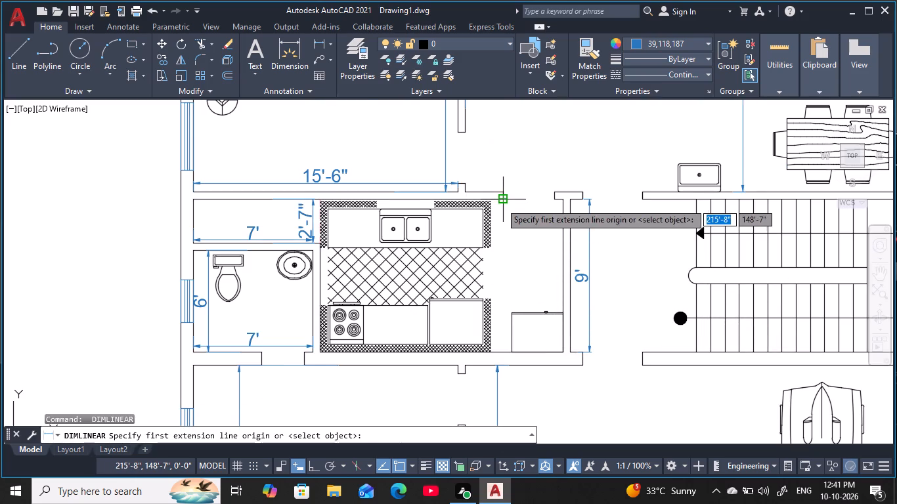
left_click(500, 203)
left_click(497, 352)
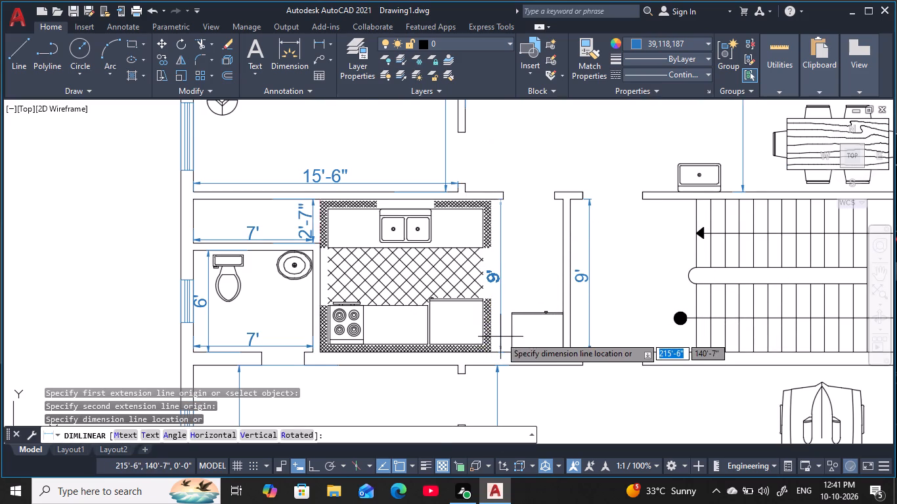
left_click(502, 336)
Add a horizontal linear dimension between the west and east walls of the kitchen, placed through the double sink.
key("space")
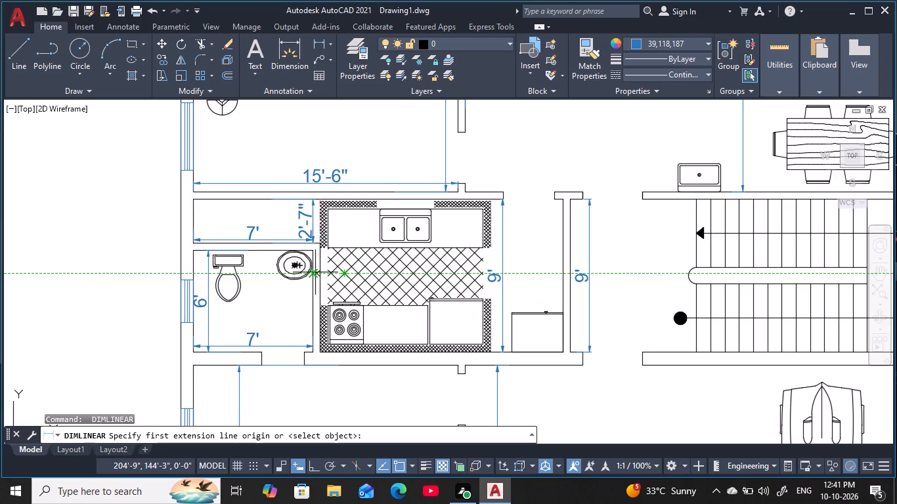
left_click(319, 265)
left_click(562, 262)
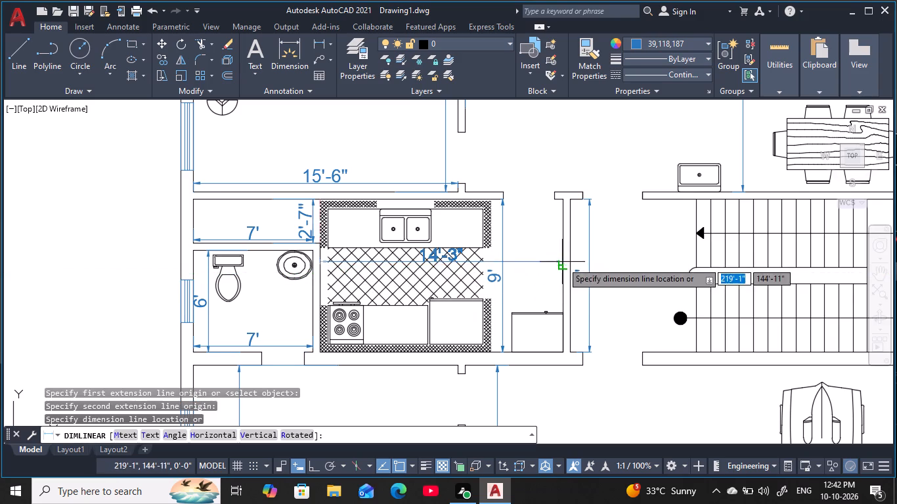
left_click(565, 237)
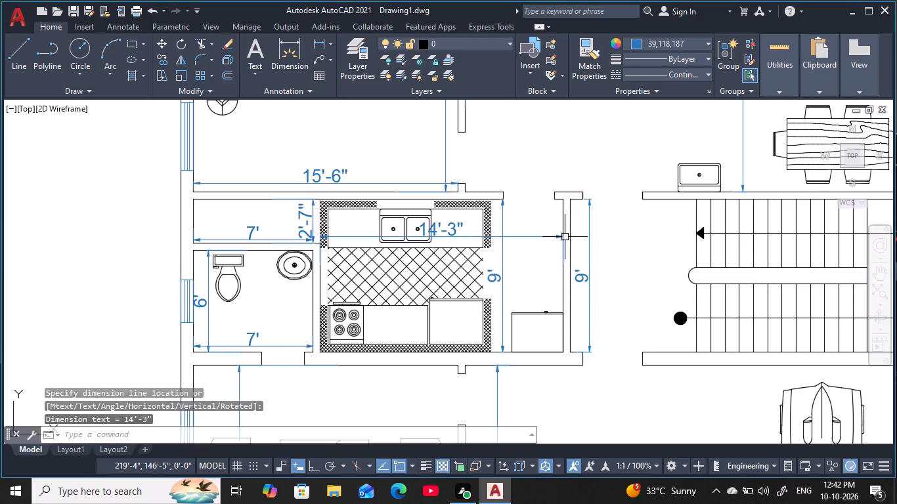
key("Escape")
key("Escape")
key("Escape")
Review the interior dimensions across the whole floor plan, finishing at the northwest bedroom.
scroll(491, 241, "down", 1)
middle_click_drag(491, 241, 512, 325)
scroll(517, 276, "down", 1)
middle_click_drag(526, 265, 515, 347)
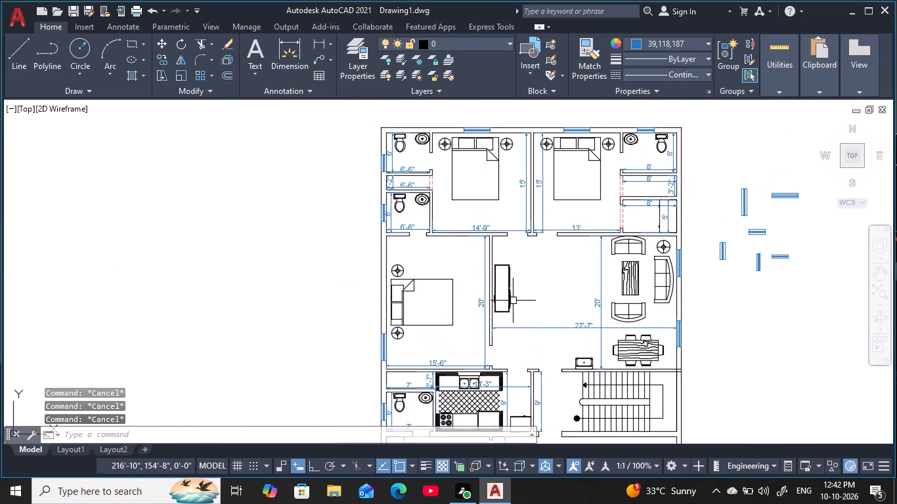
key("Escape")
key("Escape")
middle_click_drag(546, 279, 553, 193)
scroll(553, 193, "down", 2)
scroll(553, 198, "up", 2)
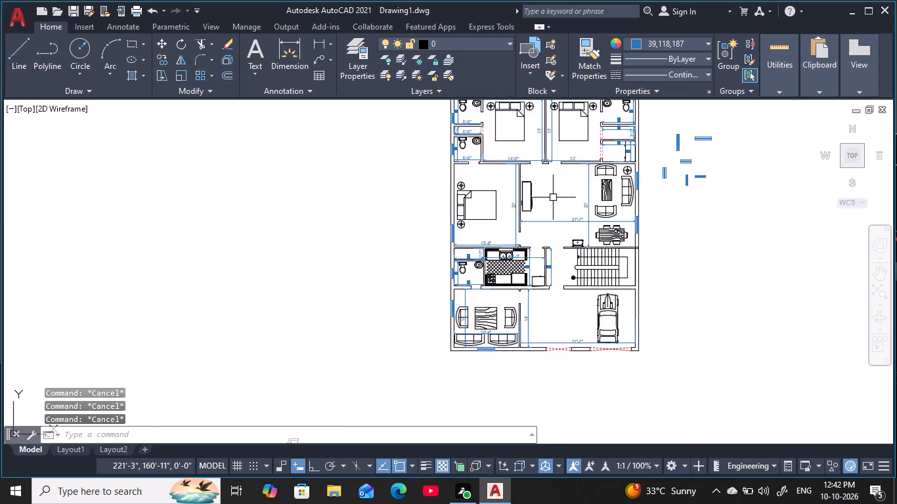
scroll(553, 198, "up", 2)
middle_click_drag(557, 232, 563, 375)
scroll(498, 285, "down", 1)
middle_click_drag(495, 280, 529, 382)
scroll(475, 295, "up", 2)
middle_click_drag(473, 296, 473, 297)
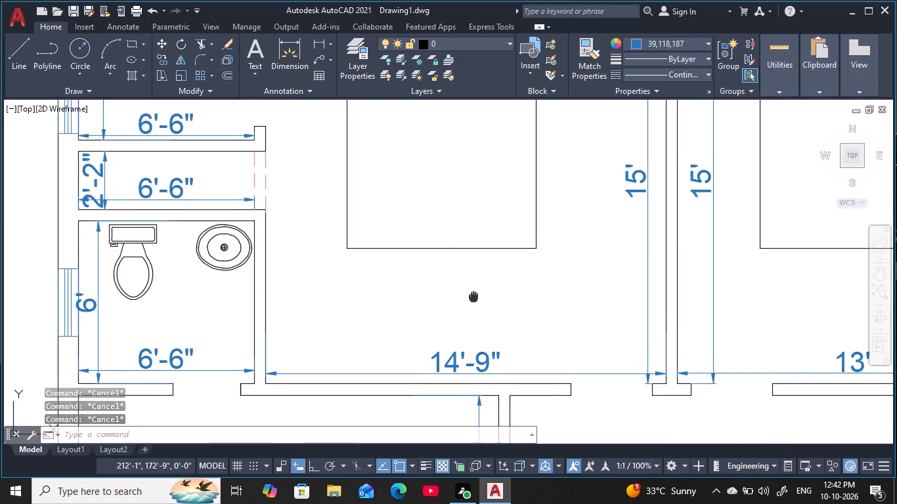
middle_click_drag(473, 297, 515, 337)
scroll(515, 337, "down", 1)
key("Escape")
key("Escape")
key("Escape")
key("Escape")
Set the current object colour to dark red (153,27,30) for the room labels.
key("d")
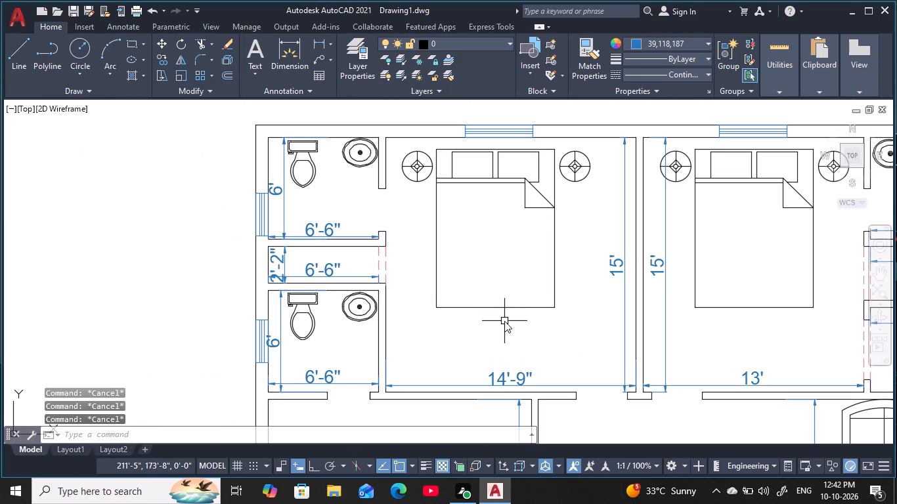
type("t")
key("space")
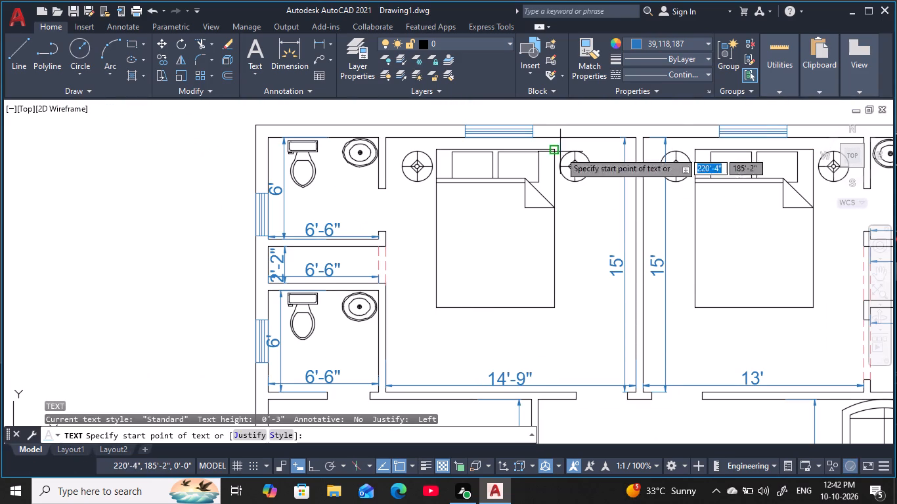
left_click(689, 38)
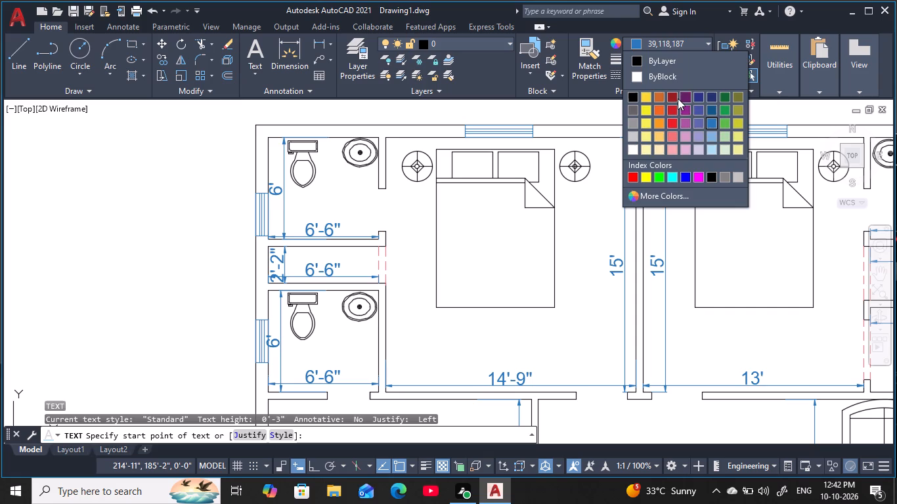
left_click(678, 98)
key("Escape")
key("Escape")
key("Escape")
key("Escape")
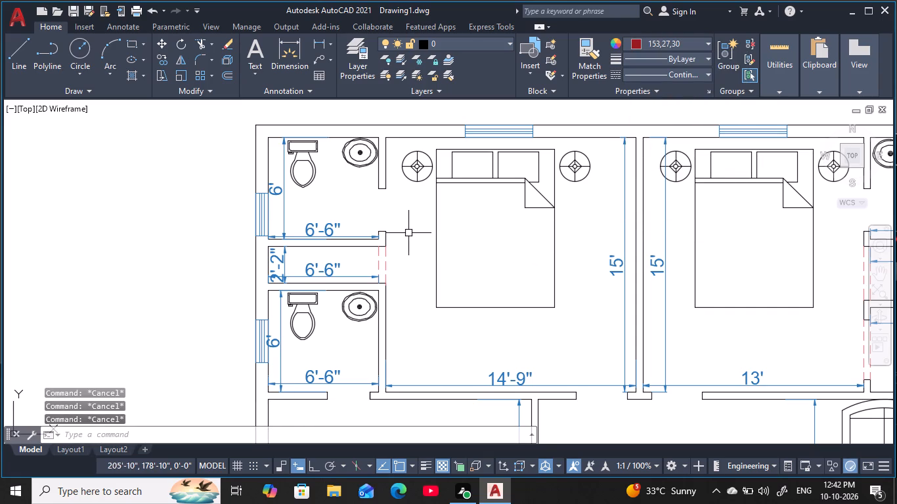
With Ortho on, place single-line text reading "BED ROOM" below the bed in the northwest bedroom, with height 9 and no rotation.
key("d")
type("t")
key("space")
left_click(412, 335)
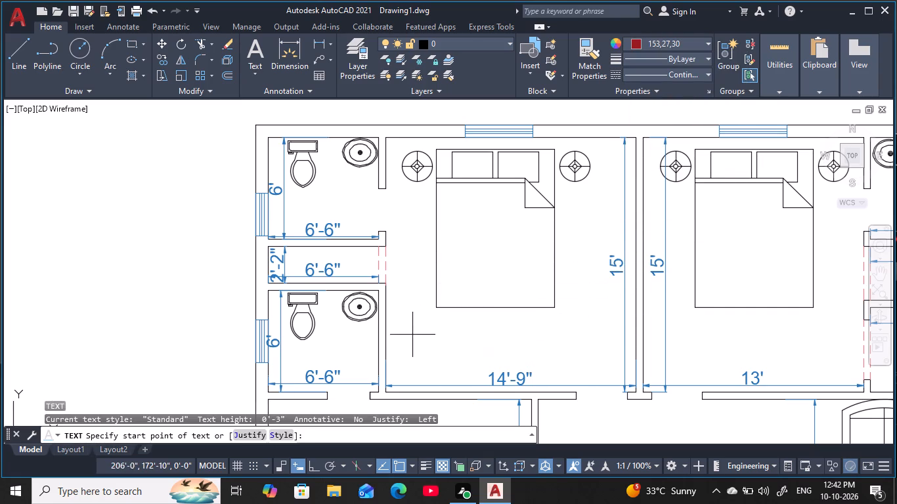
key("F8")
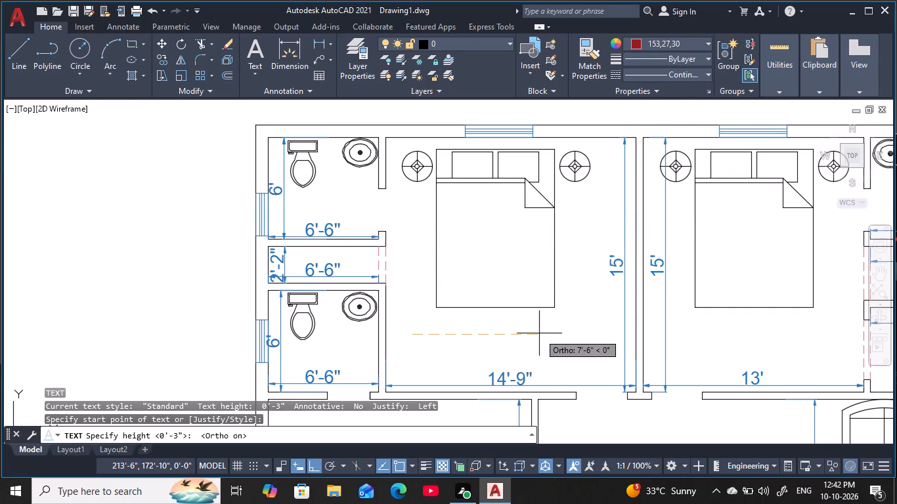
type("9")
key("space")
key("space")
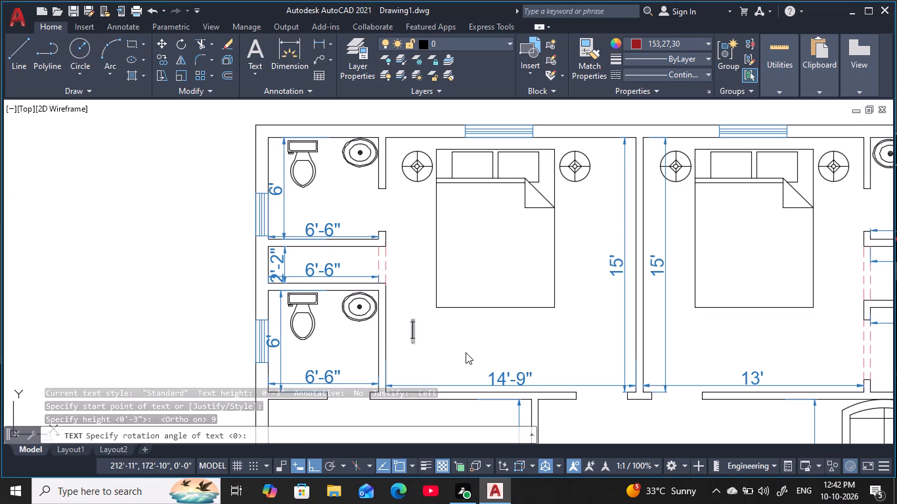
type("bed room")
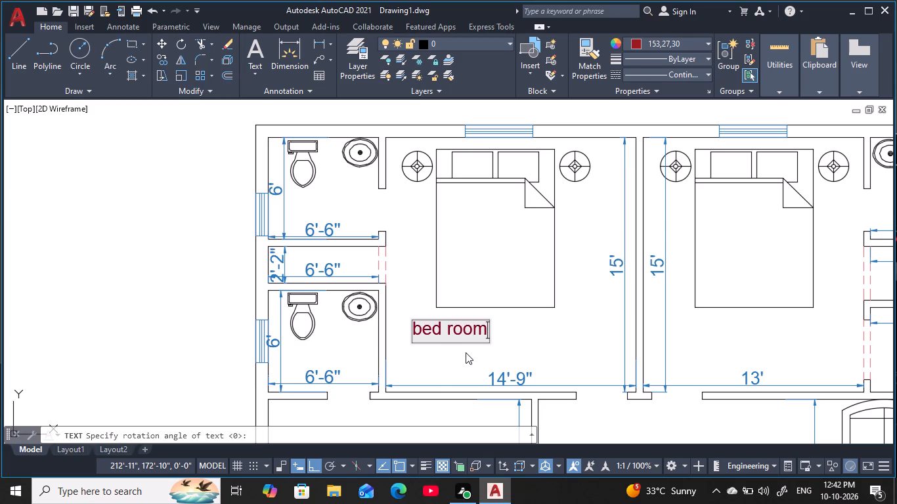
key("BackSpace")
key("BackSpace")
key("BackSpace")
key("BackSpace")
key("BackSpace")
key("BackSpace")
key("BackSpace")
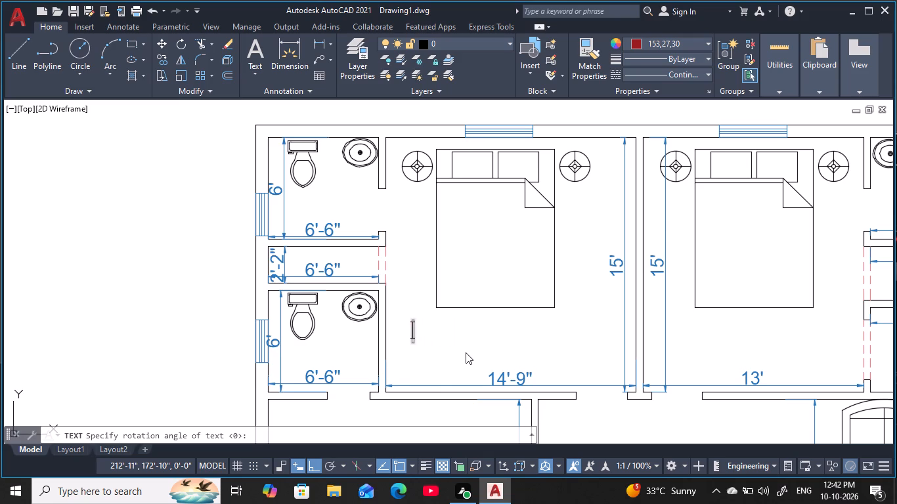
type("BED ROON")
key("BackSpace")
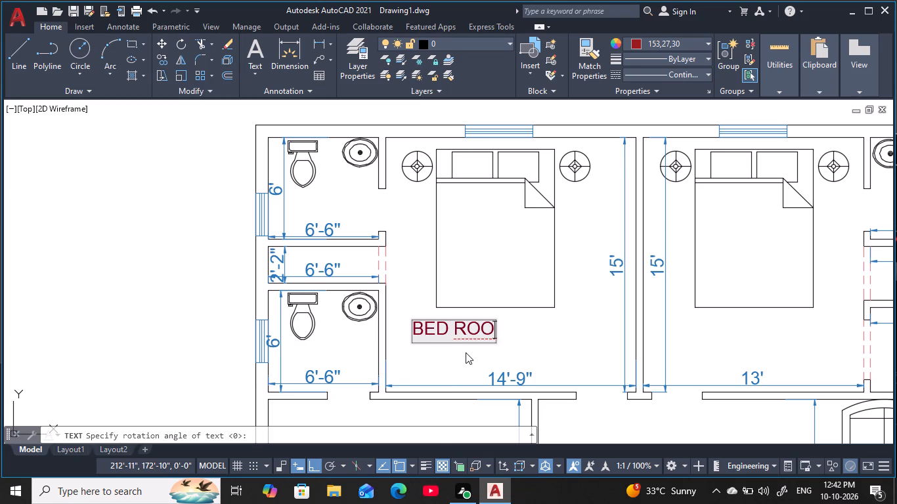
key("m")
Add a second text line reading 14'-9" x 15'-0" beneath BED ROOM in the northwest bedroom.
key("Return")
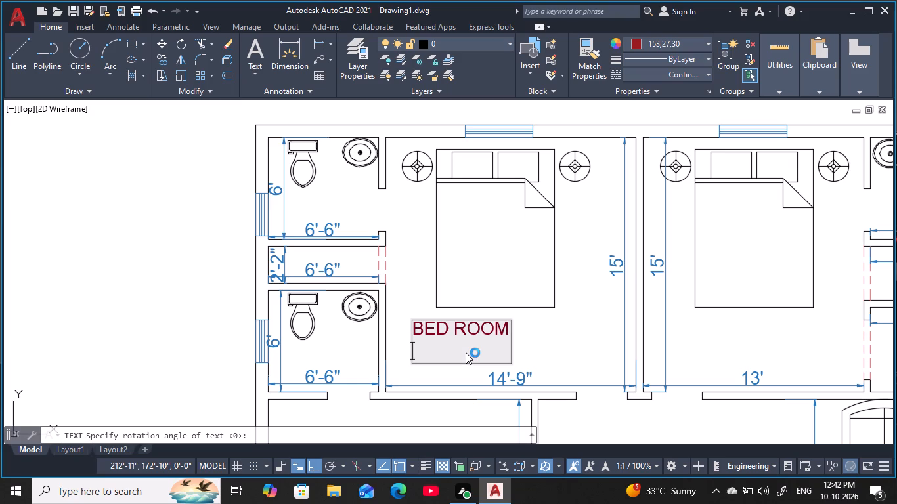
type("14'")
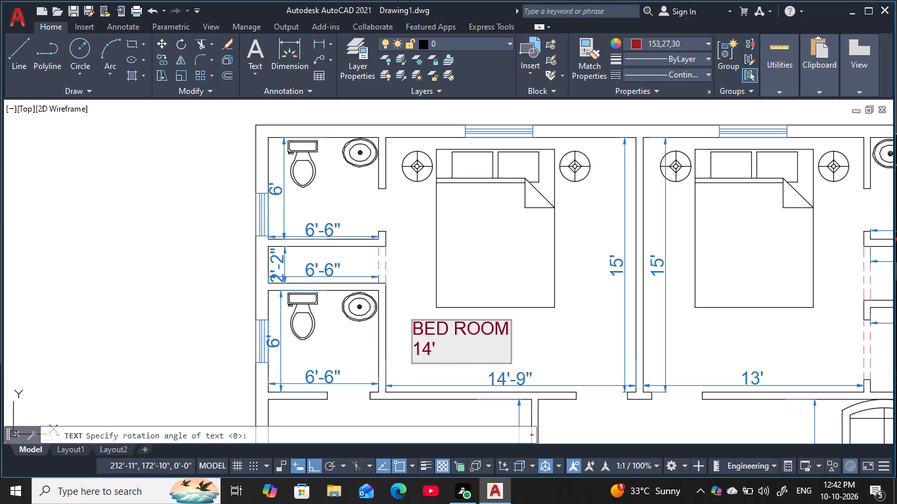
key("minus")
key("9")
key("shift+quotedbl")
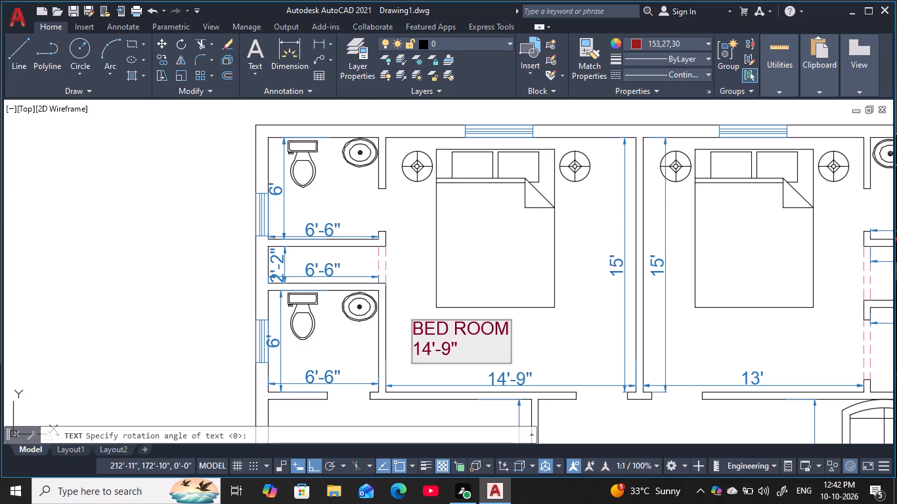
key("x")
key("space")
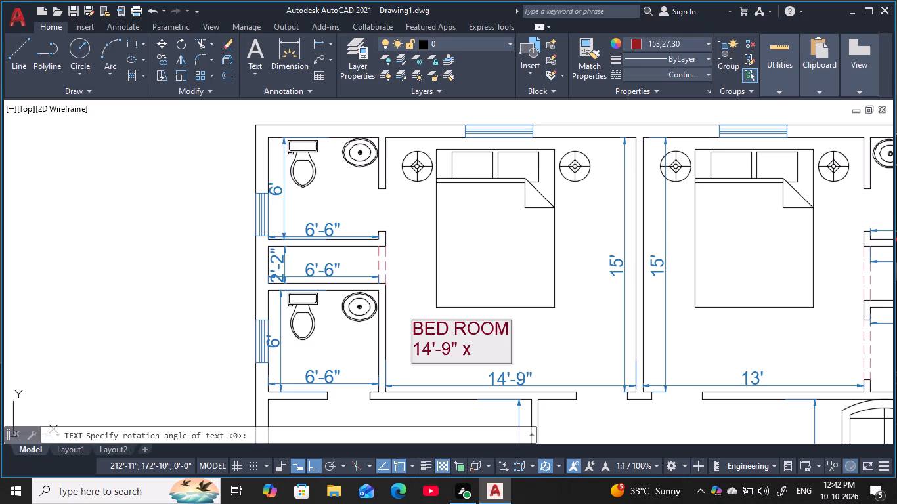
type("15'")
key("minus")
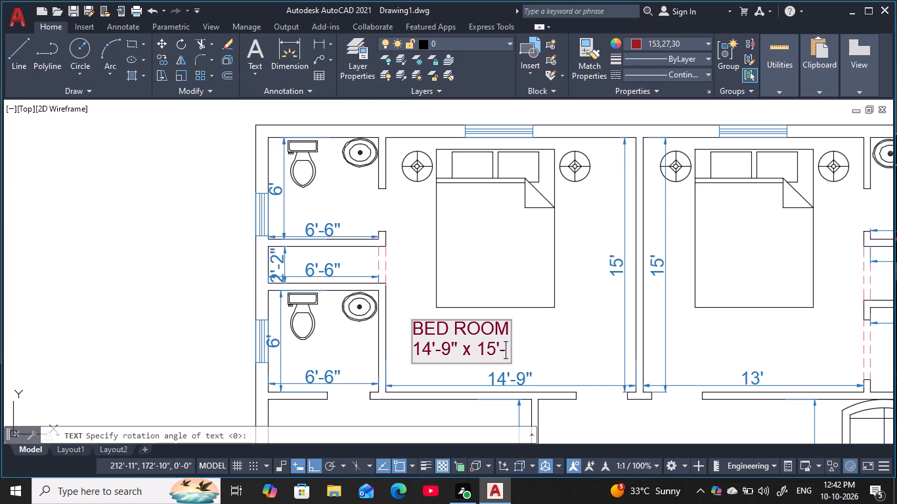
type("0\"")
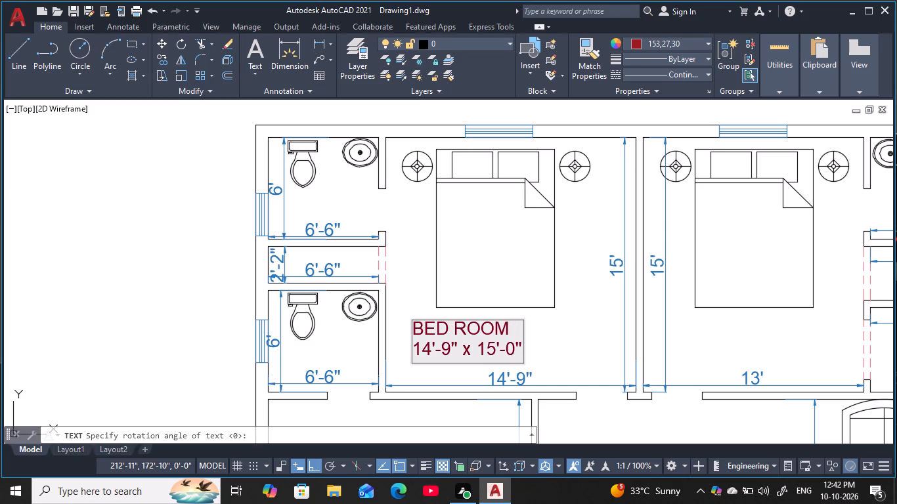
key("Return")
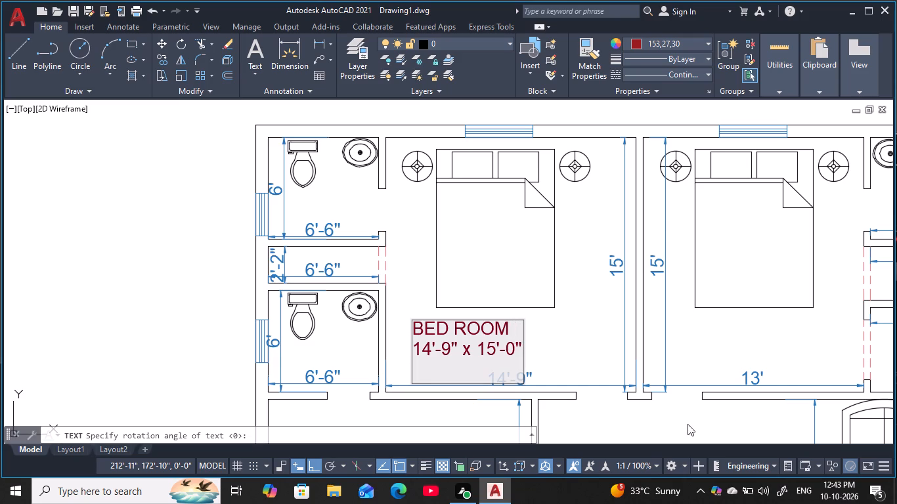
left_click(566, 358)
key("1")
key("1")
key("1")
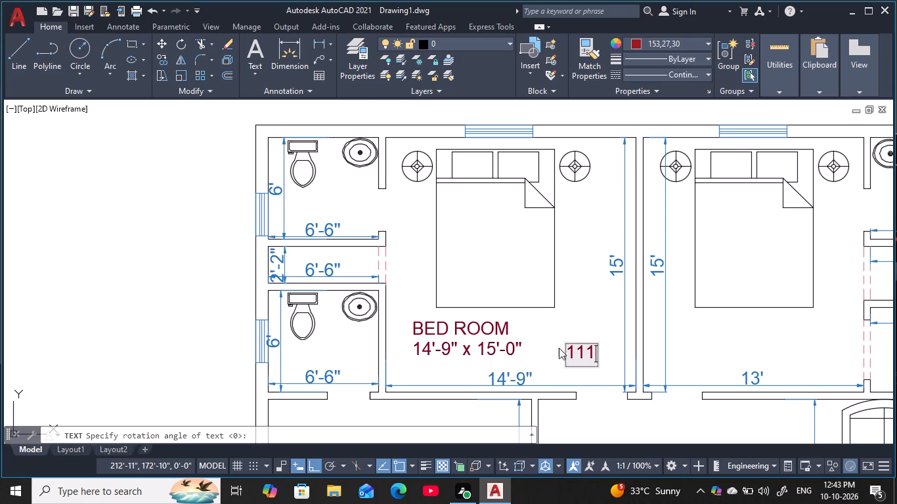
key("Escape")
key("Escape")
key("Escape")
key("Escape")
Copy both lines of the northwest bedroom label straight across with Ortho on, below the bed in the northeast bedroom.
middle_click_drag(535, 344, 527, 278)
scroll(524, 285, "down", 1)
middle_click(523, 287)
key("Escape")
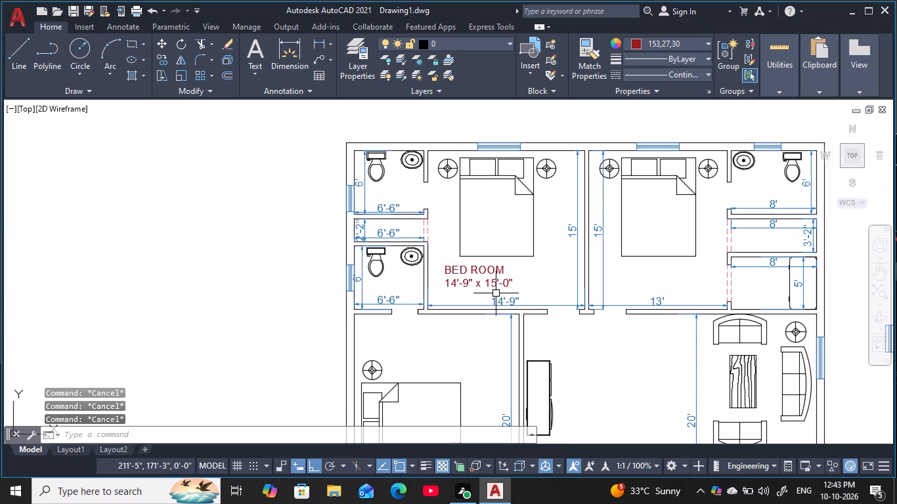
key("Escape")
key("Escape")
key("Escape")
left_click(479, 269)
left_click(492, 290)
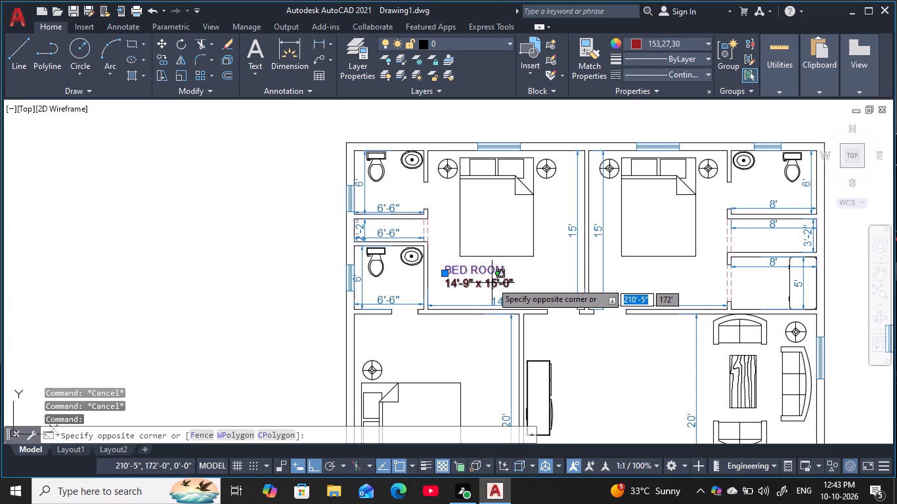
left_click(491, 282)
type("co")
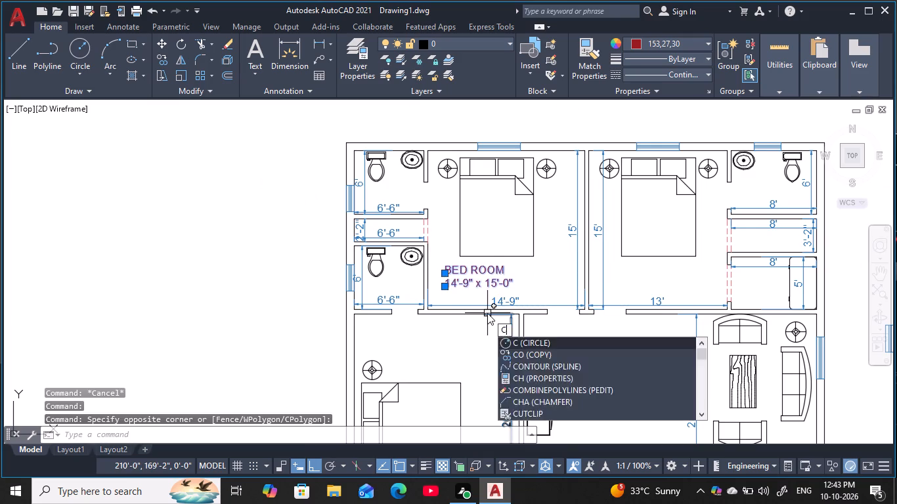
key("space")
left_click(469, 277)
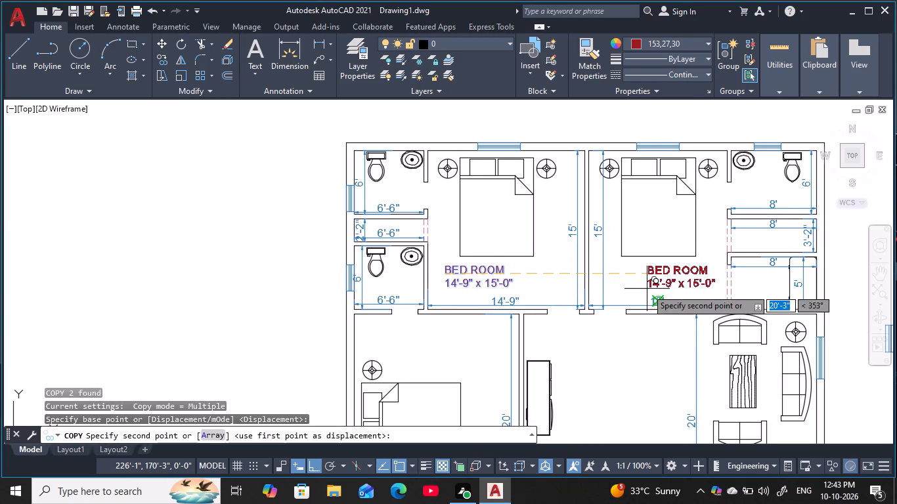
left_click(636, 288)
With Ortho off, place further copies of the two-line label in the large living hall and below the bed in the west bedroom.
middle_click_drag(634, 354, 636, 345)
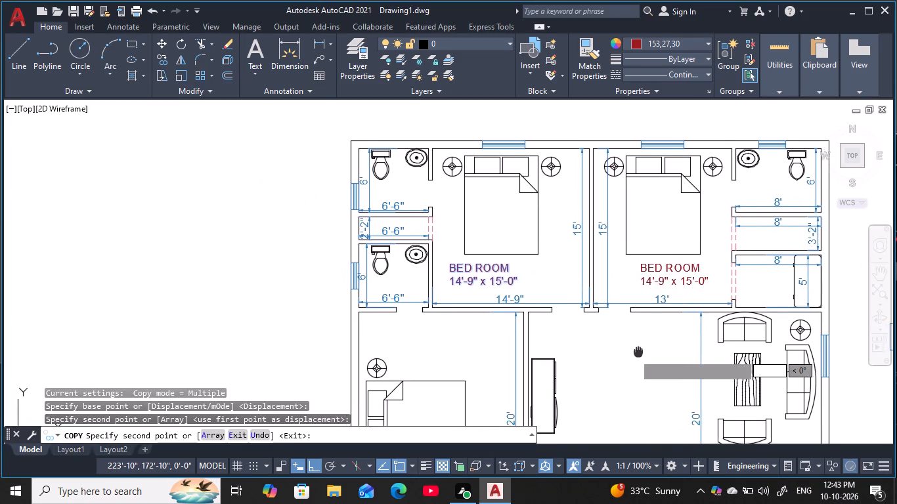
middle_click_drag(636, 345, 621, 234)
key("F8")
middle_click_drag(571, 272, 560, 237)
left_click(562, 250)
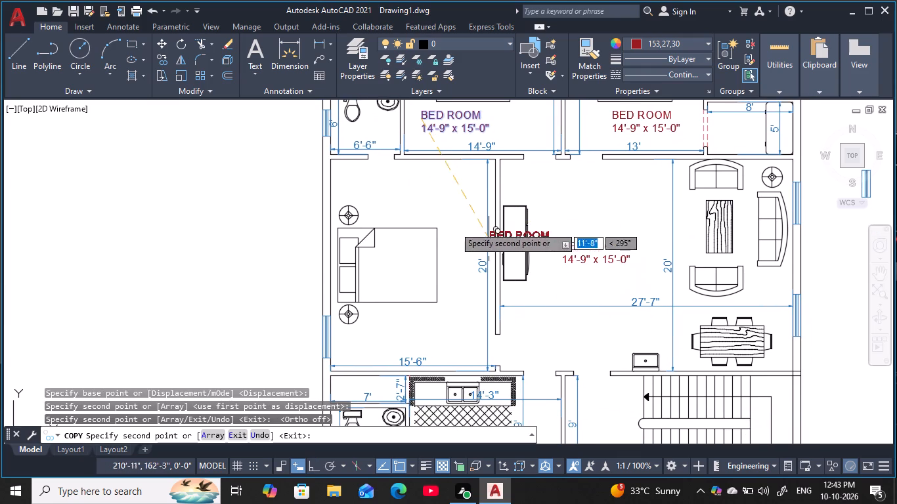
left_click(390, 317)
Place copies of the two-line label over the kitchen's lower counter and above the table in the southwest sitting room.
middle_click_drag(441, 325, 487, 117)
scroll(490, 218, "up", 1)
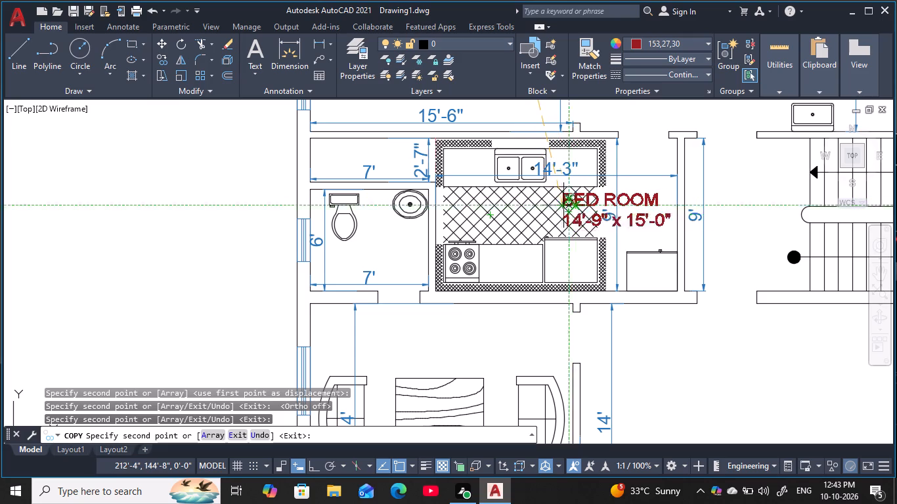
left_click(494, 259)
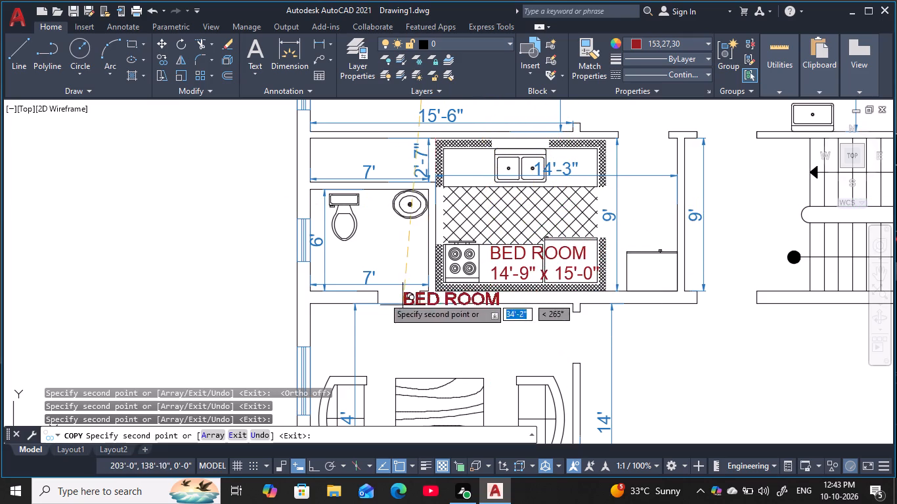
middle_click_drag(380, 289, 490, 285)
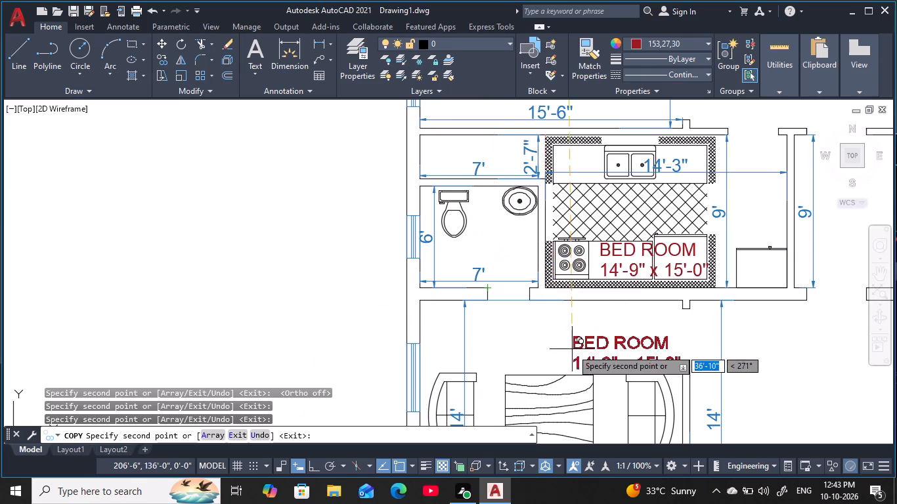
middle_click_drag(573, 354, 504, 202)
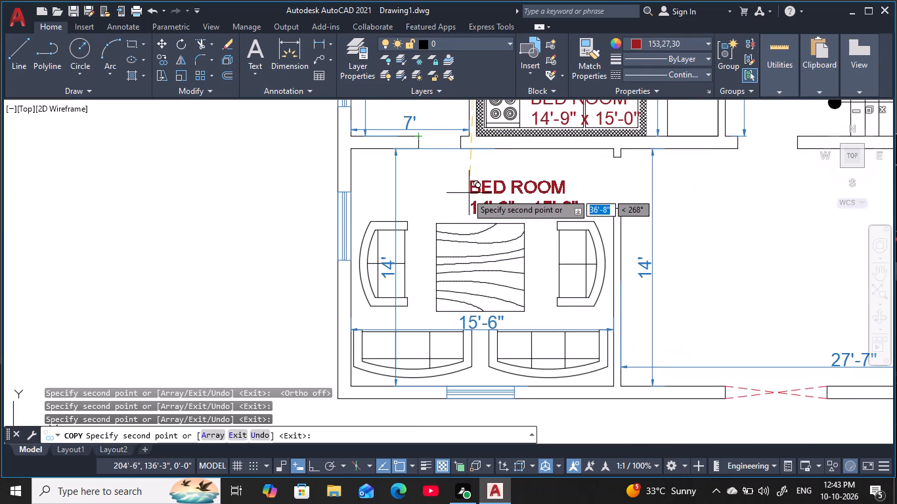
left_click(455, 190)
Place a last copy of the two-line label beside the car in the garage and end the Copy command.
middle_click_drag(531, 197, 309, 280)
scroll(506, 333, "down", 1)
middle_click_drag(519, 343, 510, 318)
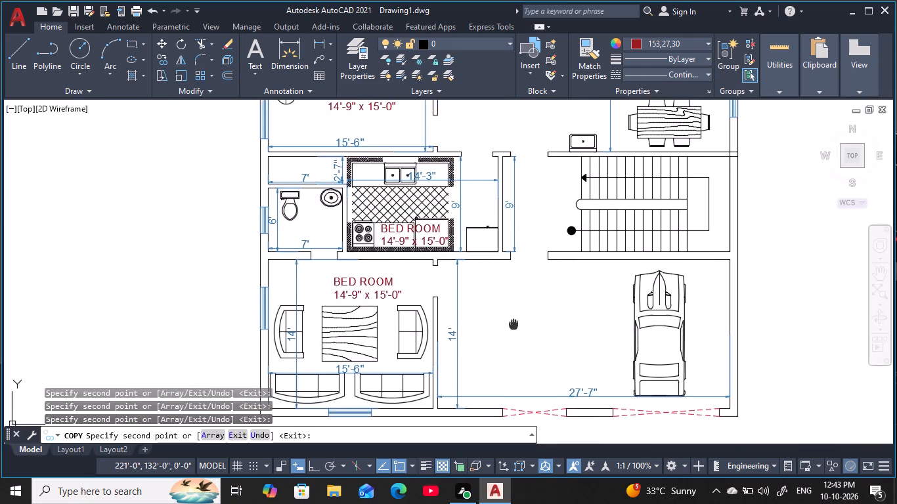
middle_click_drag(510, 318, 503, 297)
left_click(499, 278)
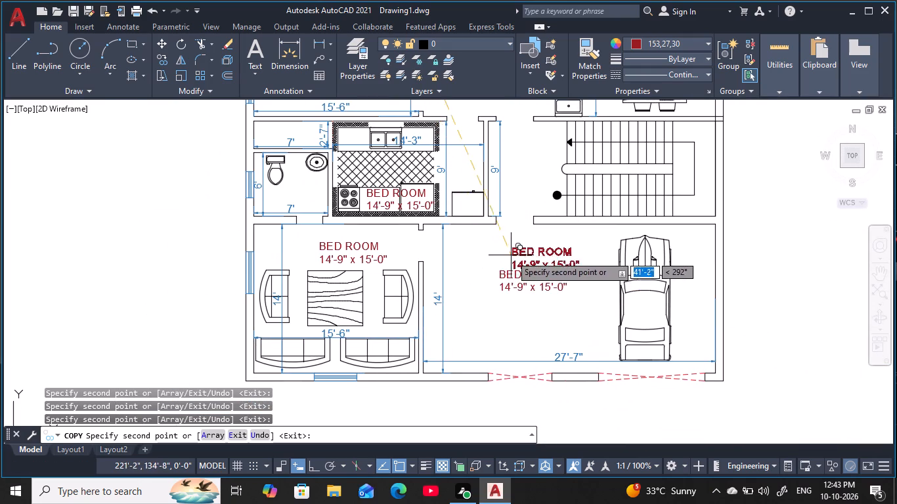
middle_click_drag(512, 247, 418, 423)
middle_click_drag(448, 258, 497, 400)
middle_click_drag(494, 264, 485, 327)
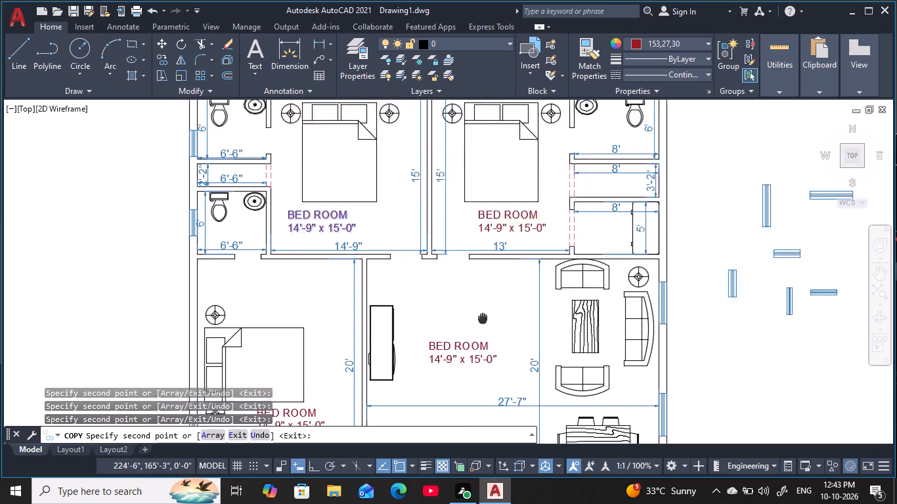
middle_click_drag(485, 327, 558, 222)
scroll(548, 246, "down", 2)
middle_click_drag(552, 274, 556, 215)
scroll(549, 257, "up", 1)
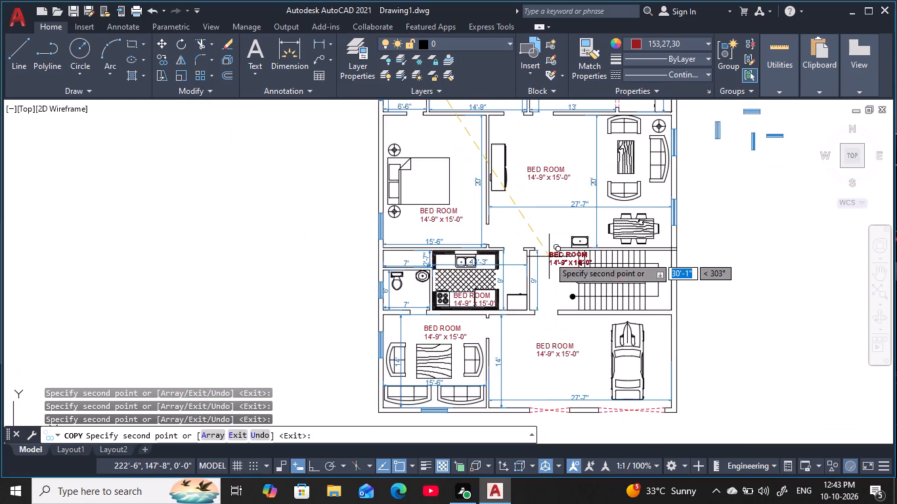
scroll(549, 257, "up", 2)
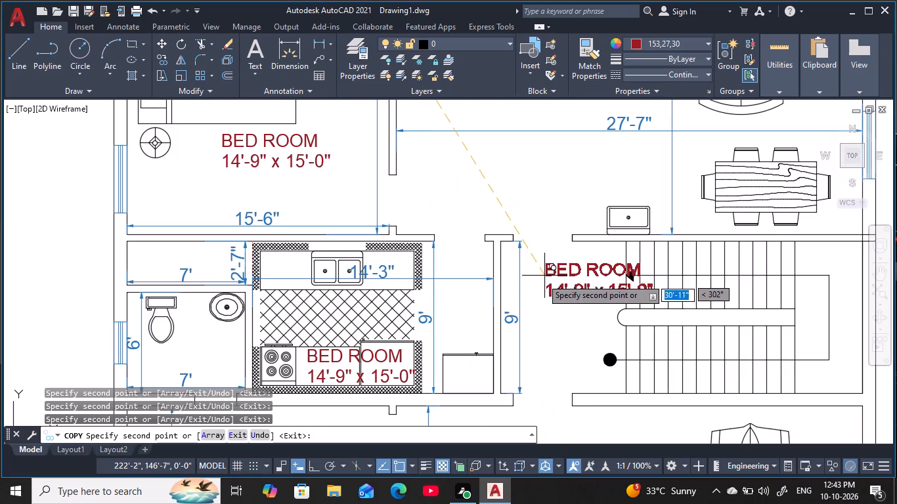
key("Escape")
key("Escape")
key("Escape")
Change the size line of the northeast bedroom label to 13'-0" x 15'-0".
scroll(519, 213, "down", 1)
middle_click_drag(519, 213, 591, 373)
scroll(584, 337, "down", 1)
middle_click_drag(584, 337, 573, 362)
key("Escape")
key("Escape")
scroll(607, 247, "up", 1)
key("Escape")
middle_click_drag(609, 243, 523, 312)
scroll(525, 312, "up", 1)
key("Escape")
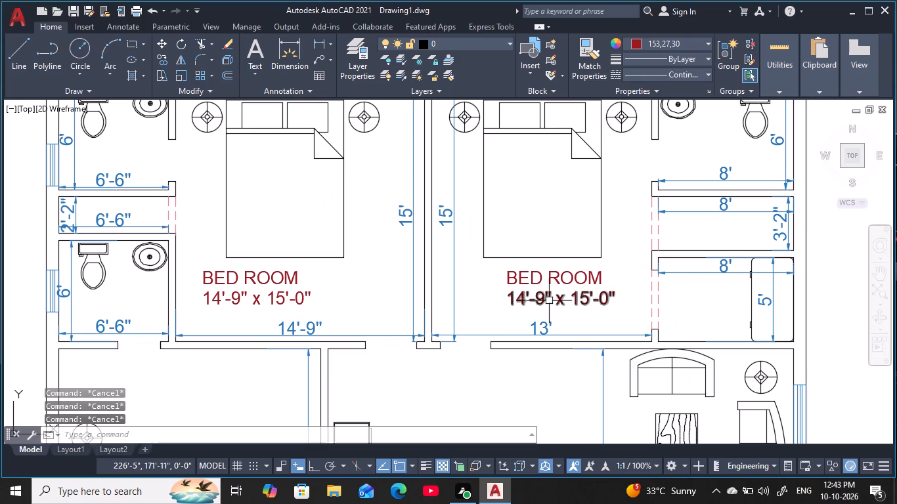
key("Escape")
double_click(565, 301)
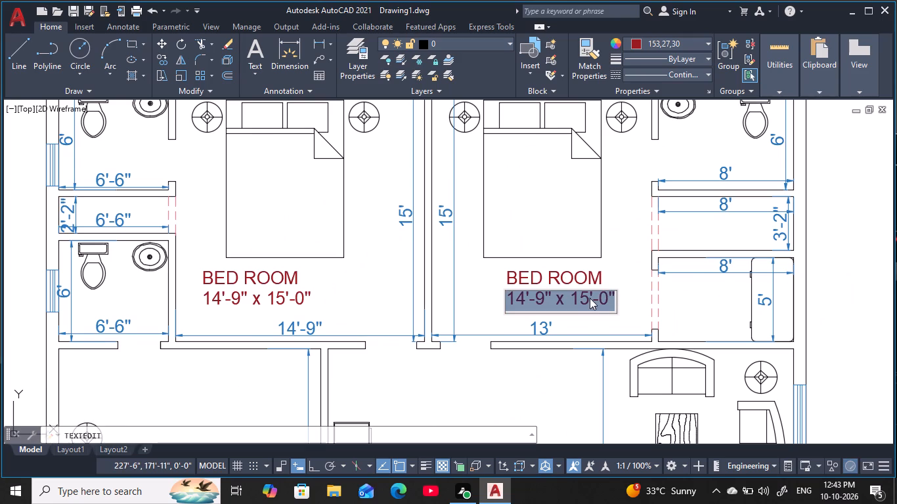
left_click(609, 303)
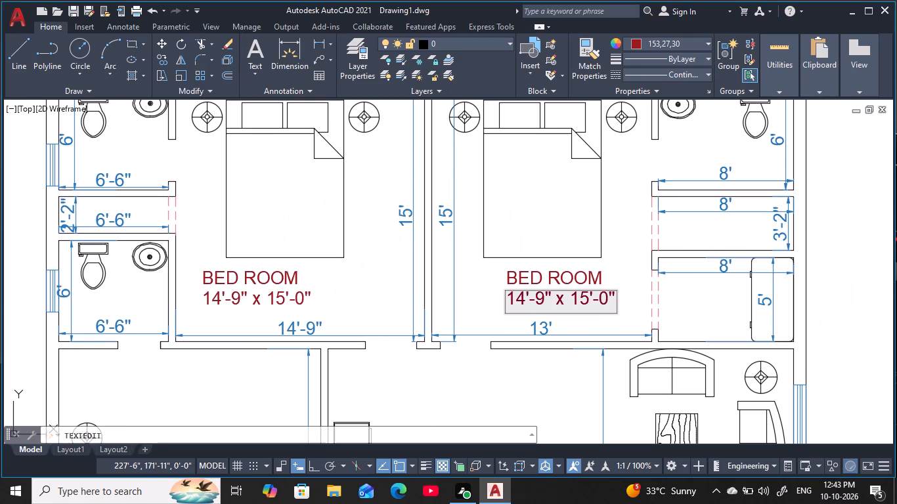
left_click(526, 303)
key("BackSpace")
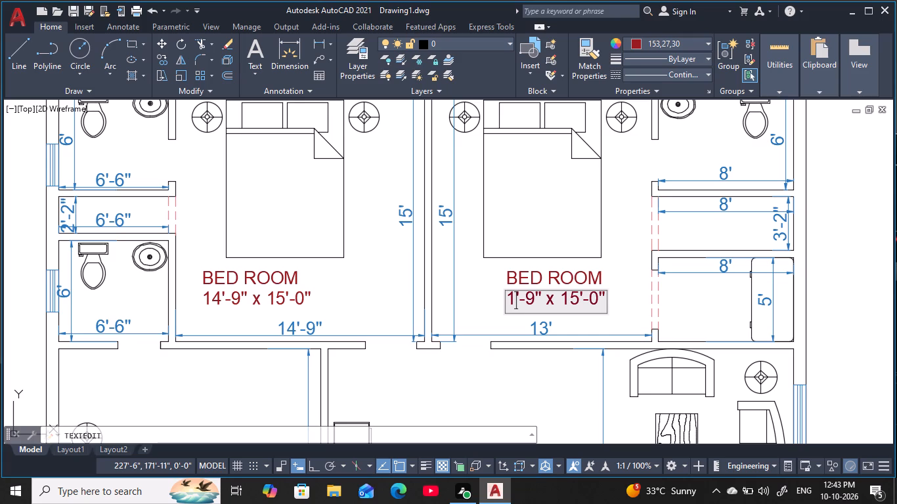
key("3")
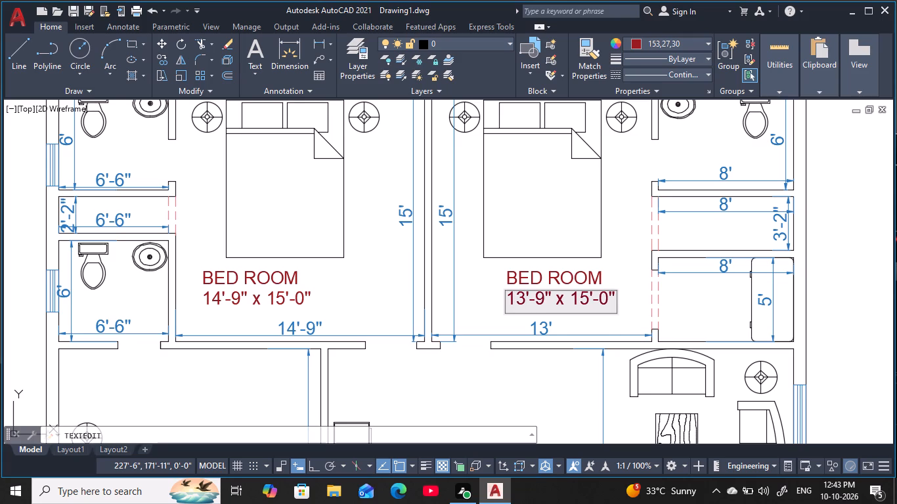
left_click(544, 301)
key("BackSpace")
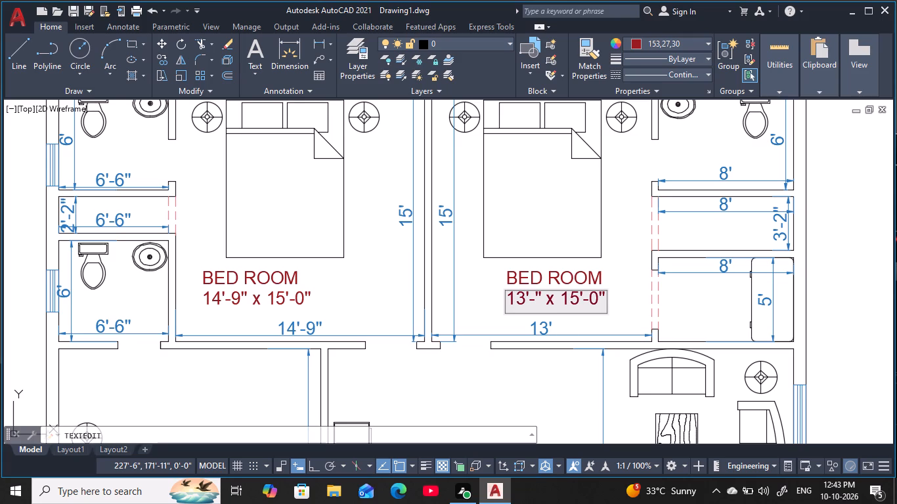
key("0")
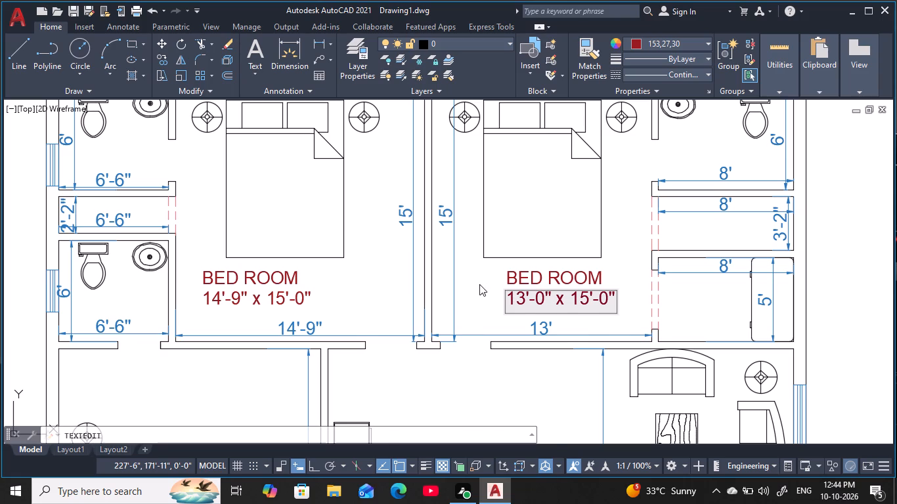
scroll(479, 284, "down", 1)
key("Return")
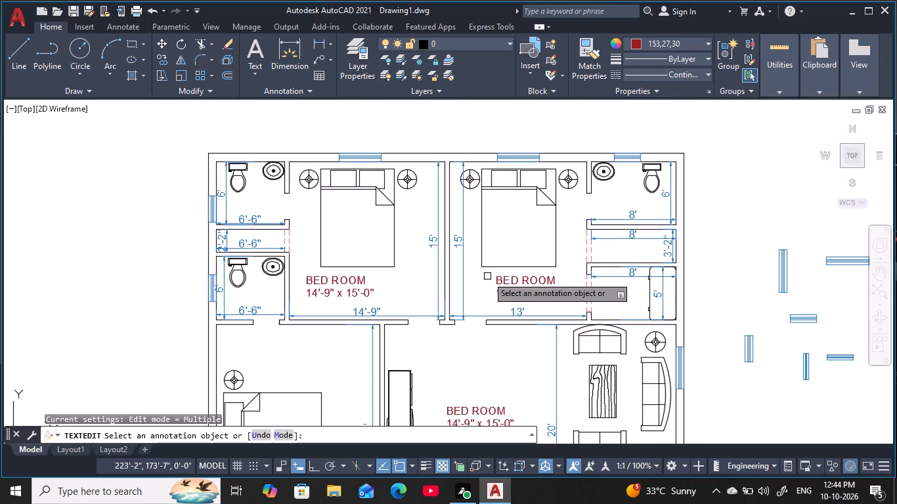
Change the name line of the label in the large hall to LIVING HALL & DIN.
middle_click_drag(484, 362, 492, 344)
middle_click_drag(489, 361, 486, 232)
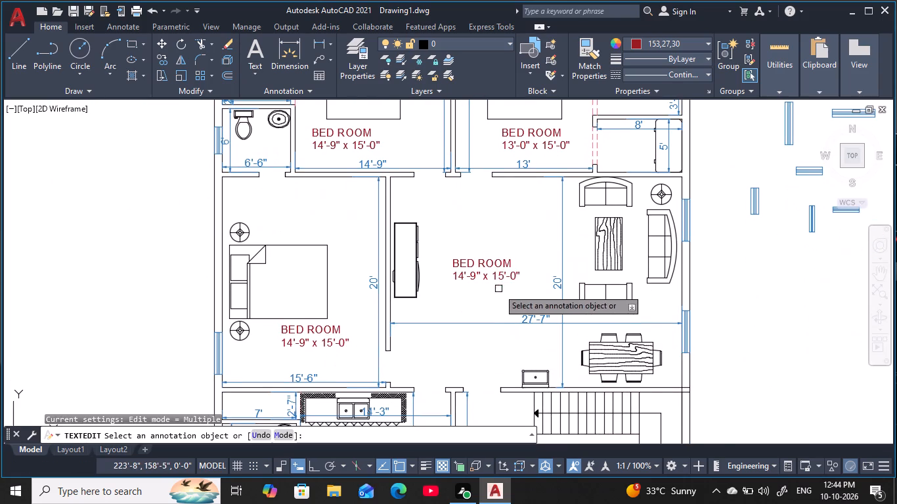
double_click(504, 276)
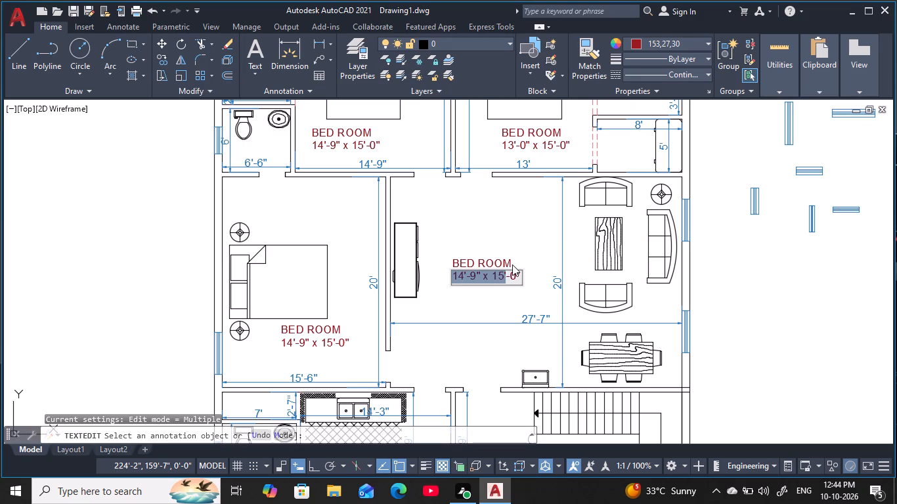
double_click(510, 263)
double_click(504, 266)
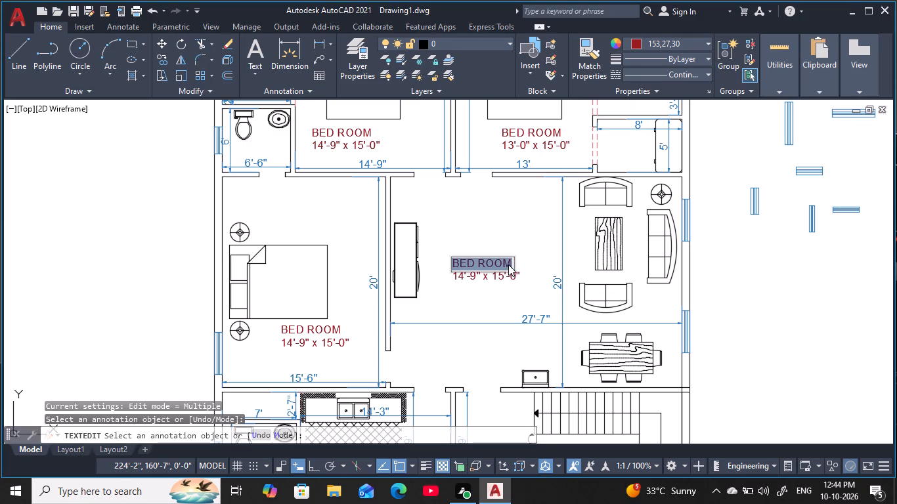
left_click(511, 262)
left_click(514, 266)
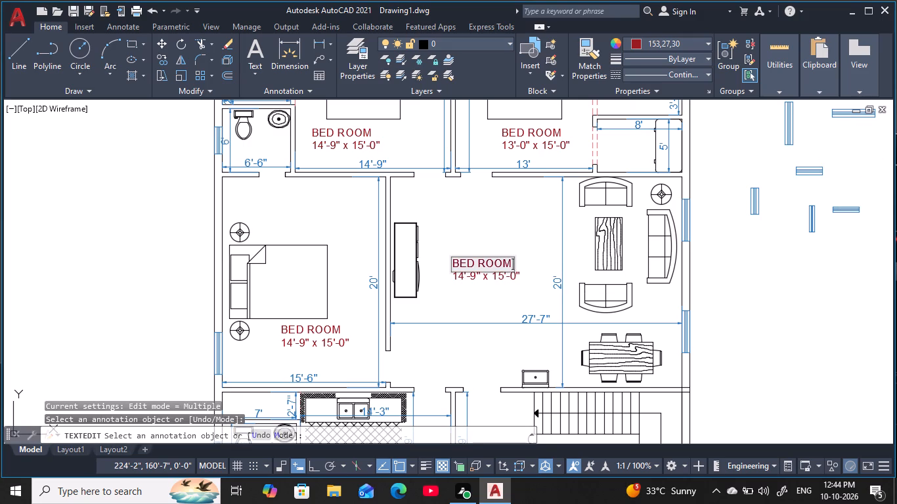
key("BackSpace")
key("BackSpace")
key("BackSpace")
key("BackSpace")
key("BackSpace")
key("BackSpace")
key("BackSpace")
key("BackSpace")
key("BackSpace")
key("BackSpace")
key("BackSpace")
key("BackSpace")
key("BackSpace")
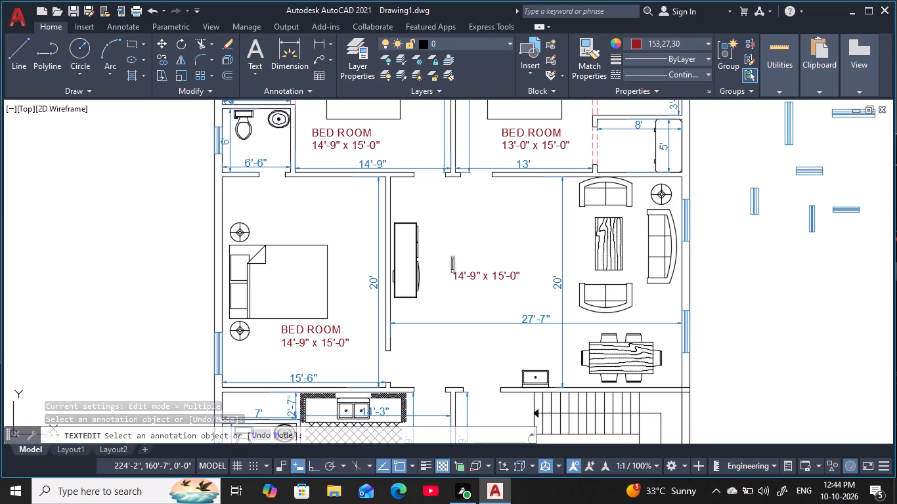
type("living")
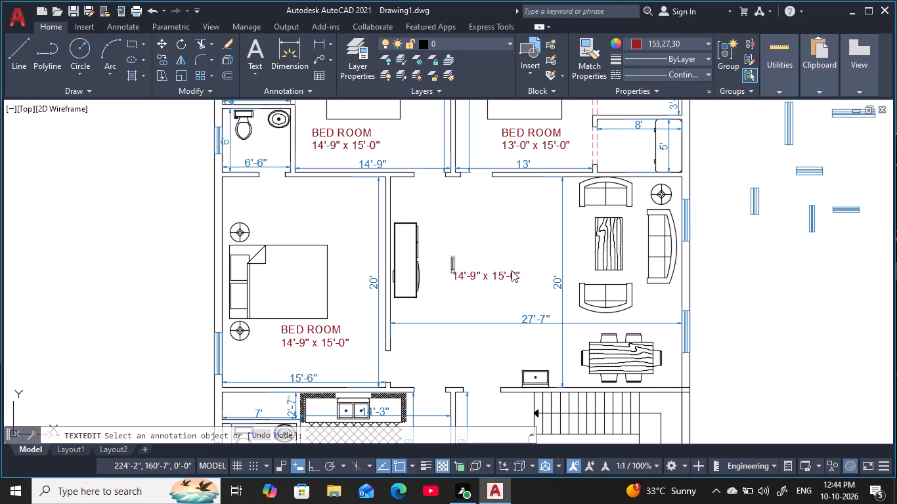
type("LIVING HALL")
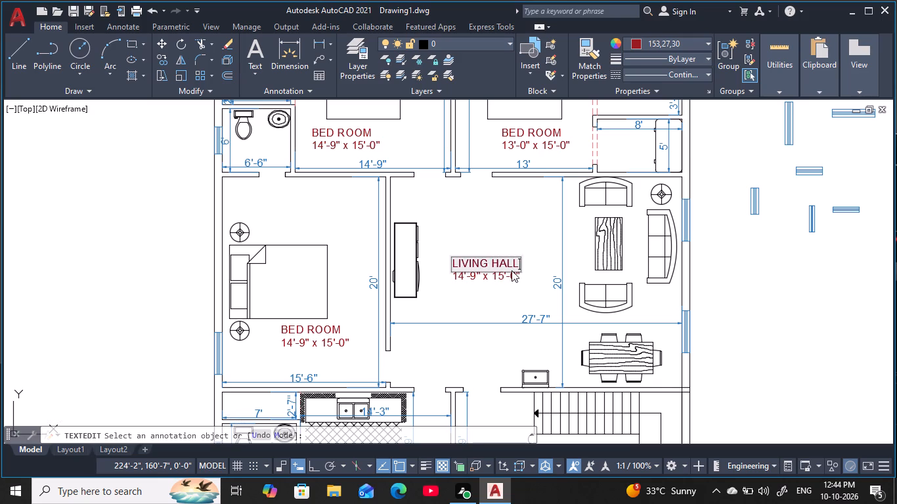
key("space")
key("7")
key("BackSpace")
key("shift+ampersand")
key("space")
type("DIN")
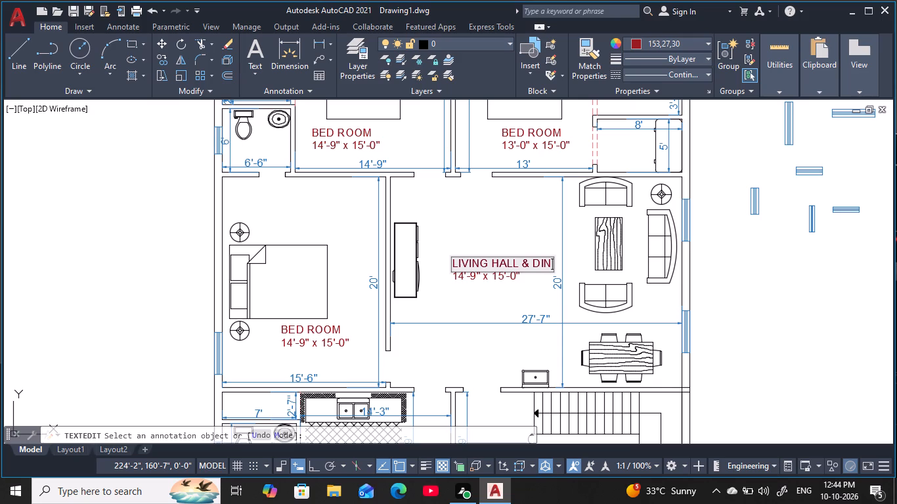
key("Return")
Change the size line of the living hall label to 27'-7" x 20'-0".
scroll(550, 283, "up", 2)
middle_click_drag(550, 283, 551, 283)
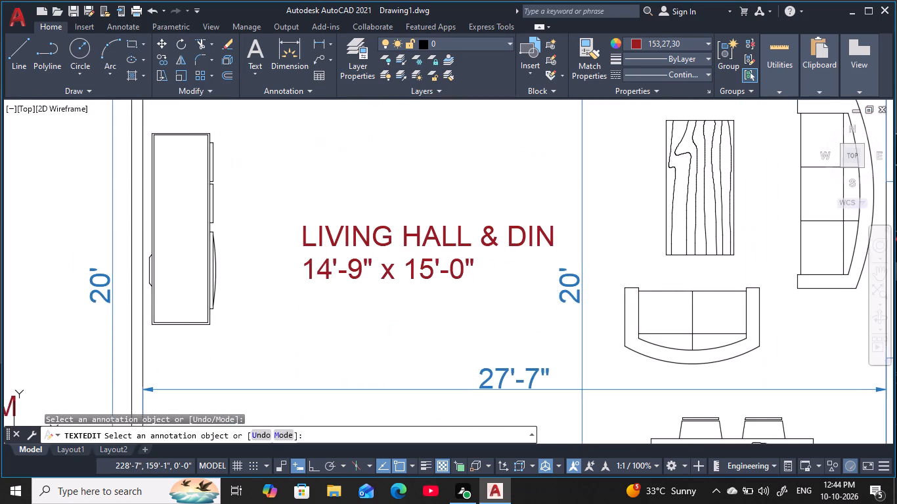
middle_click_drag(551, 283, 557, 301)
scroll(554, 285, "down", 1)
middle_click(554, 286)
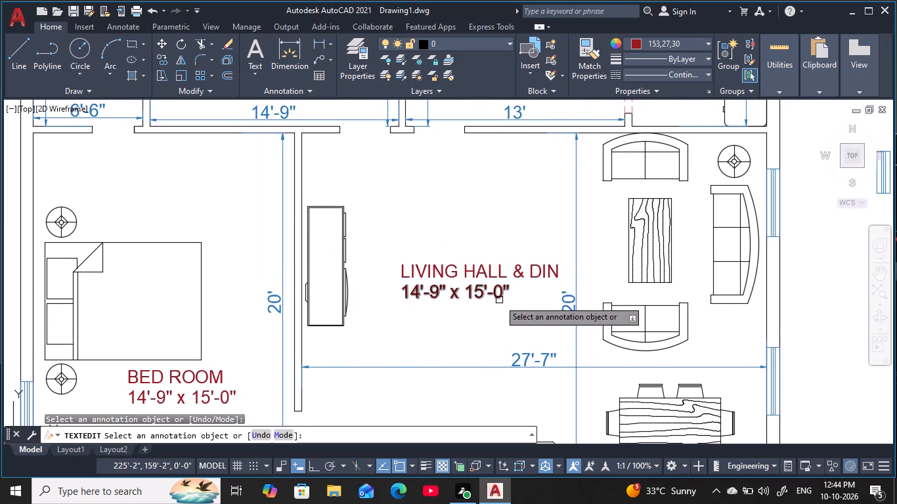
left_click(499, 300)
left_click(506, 293)
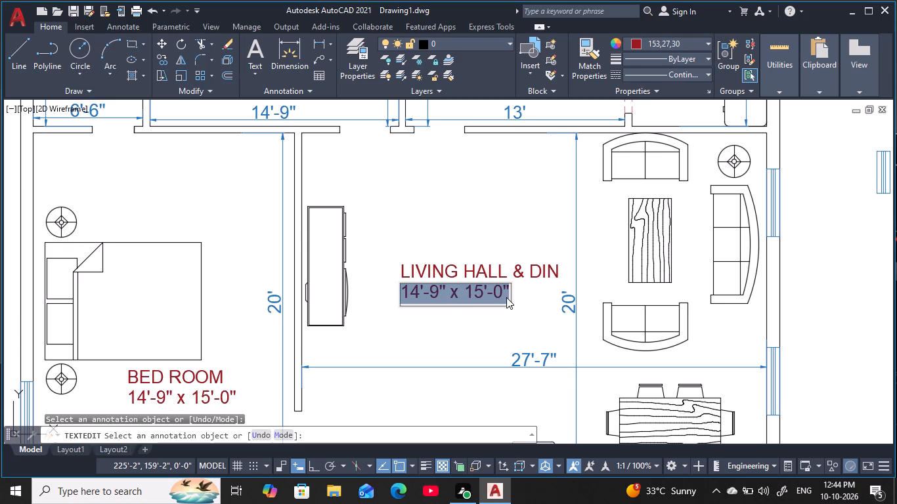
left_click(502, 293)
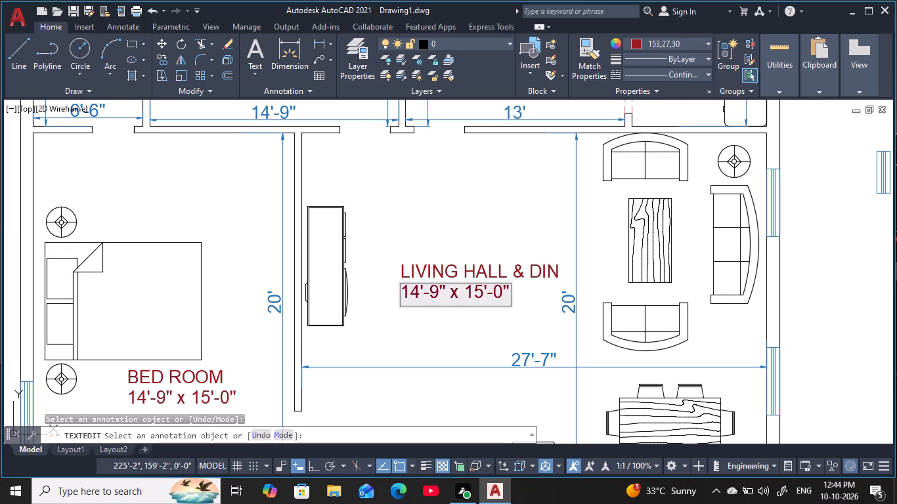
left_click(439, 293)
key("BackSpace")
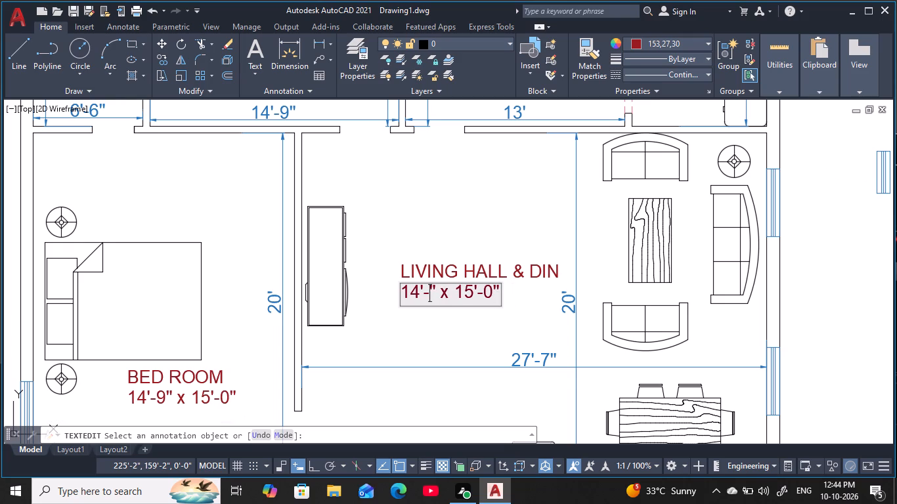
key("7")
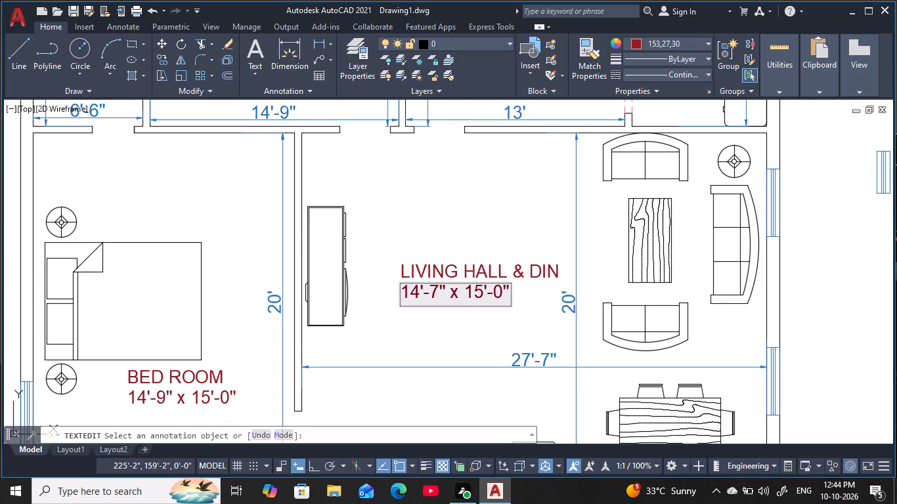
key("Left")
key("Left")
key("Left")
key("BackSpace")
key("BackSpace")
type("27")
key("Right")
key("Right")
key("Right")
key("Right")
key("Right")
key("Right")
key("Right")
key("Right")
key("Right")
key("BackSpace")
key("BackSpace")
type("20")
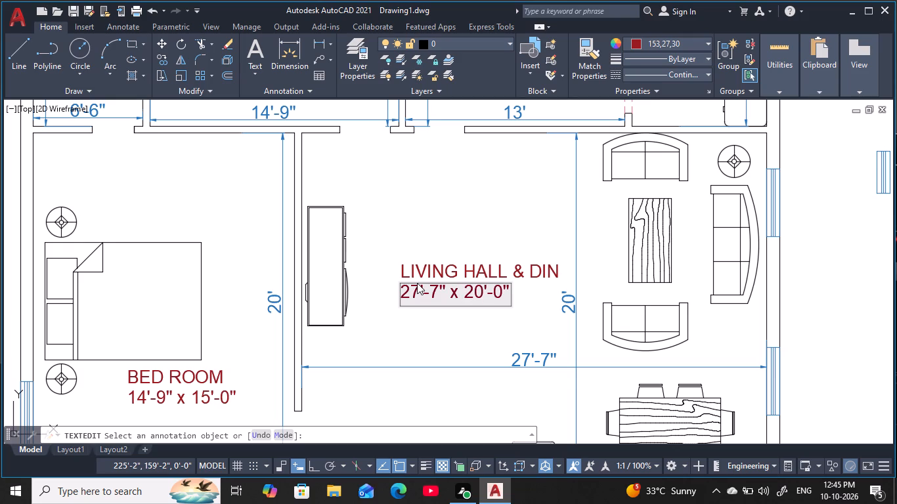
key("Return")
Change the size line of the west bedroom label to 15'-6" x 20'-0".
scroll(411, 415, "down", 2)
middle_click_drag(409, 410, 443, 313)
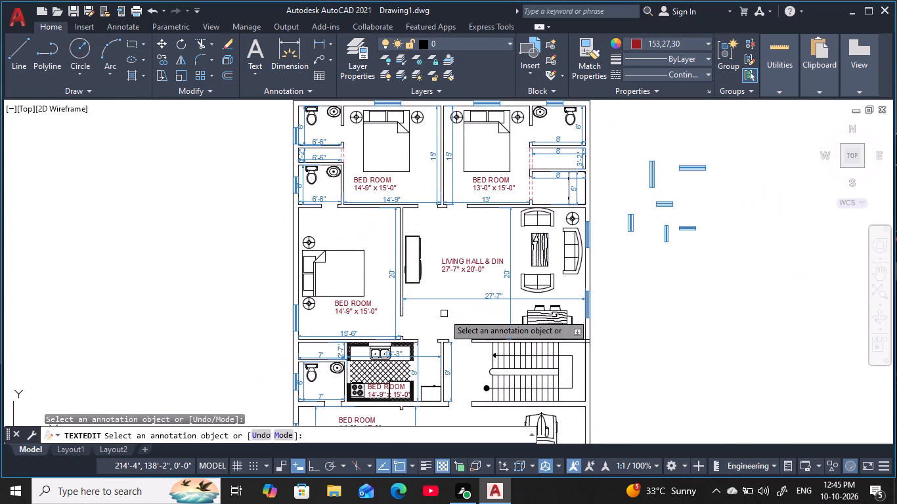
scroll(358, 310, "up", 3)
middle_click_drag(358, 310, 395, 297)
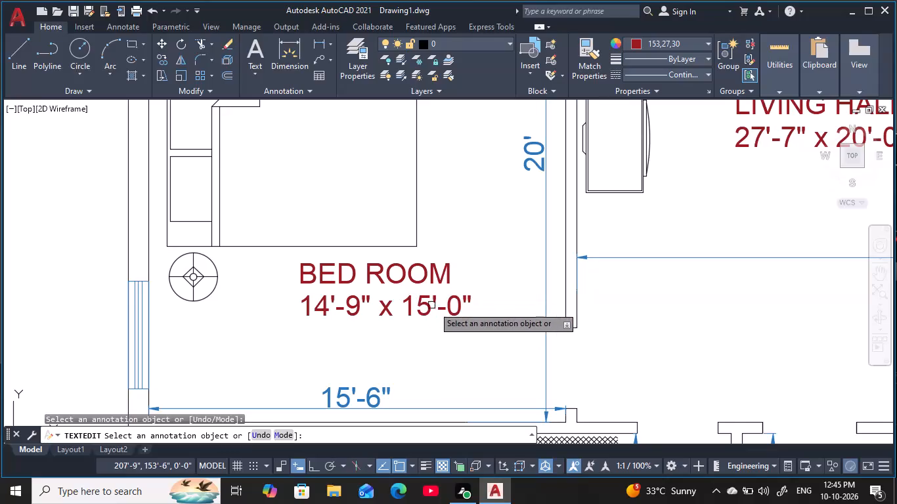
double_click(435, 308)
left_click(464, 305)
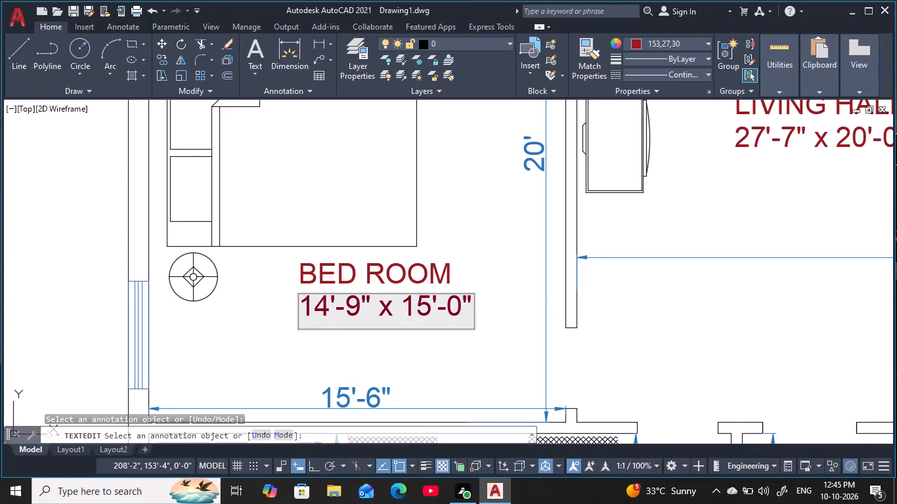
key("Left")
key("Left")
key("Left")
key("Left")
key("Left")
key("Left")
key("Left")
key("Left")
key("Left")
key("Left")
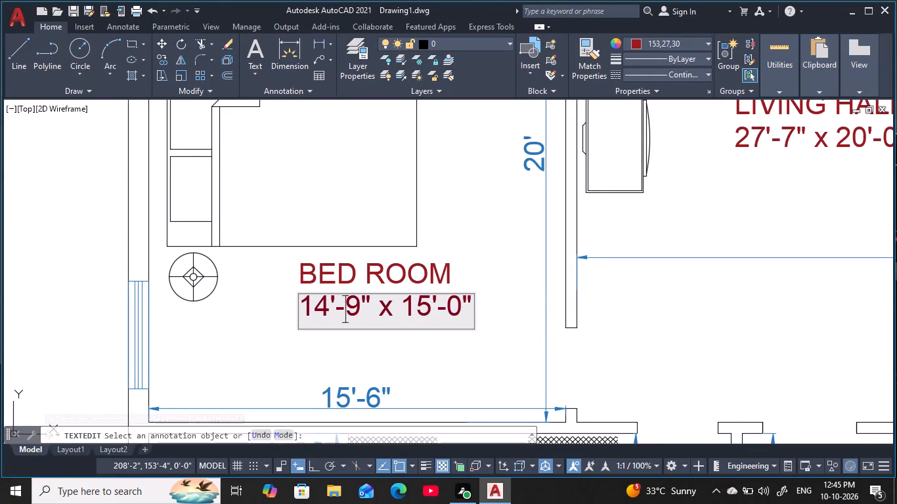
key("Left")
key("Left")
key("BackSpace")
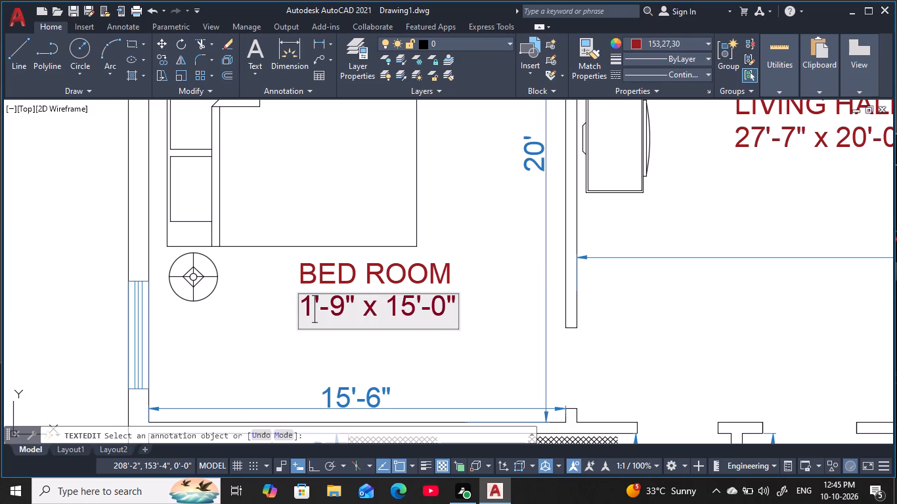
key("5")
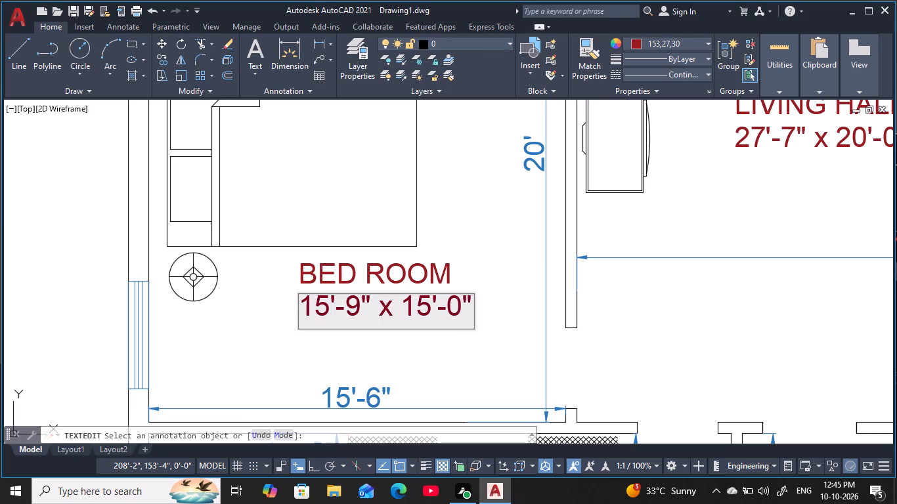
key("Right")
key("Right")
key("Right")
key("BackSpace")
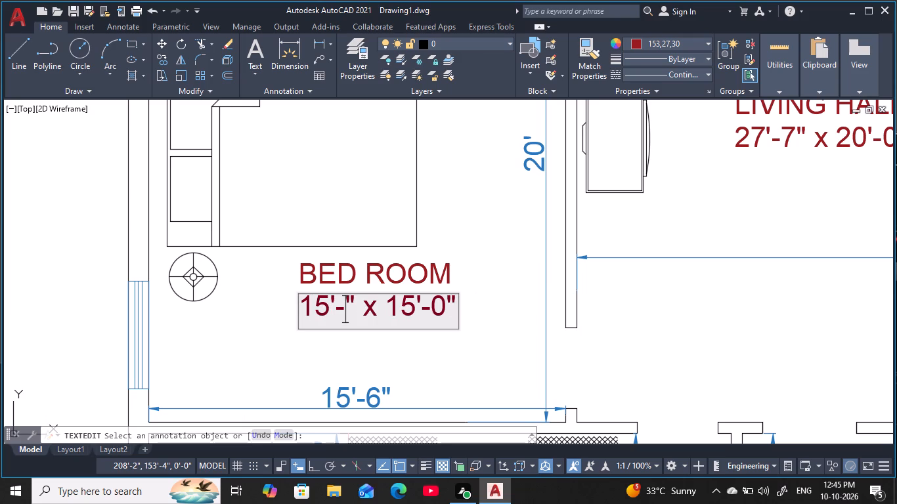
key("6")
key("Right")
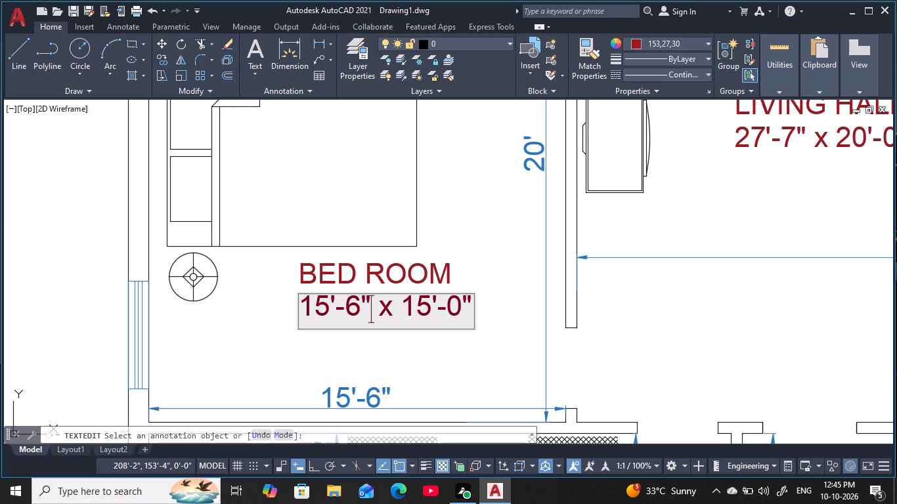
key("Right")
key("Right")
key("Right")
key("Right")
key("Right")
key("BackSpace")
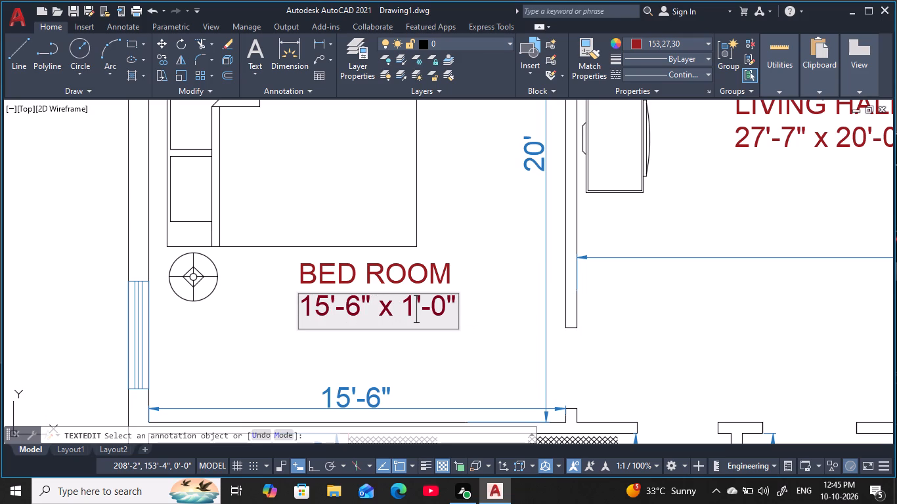
key("BackSpace")
type("20")
key("Return")
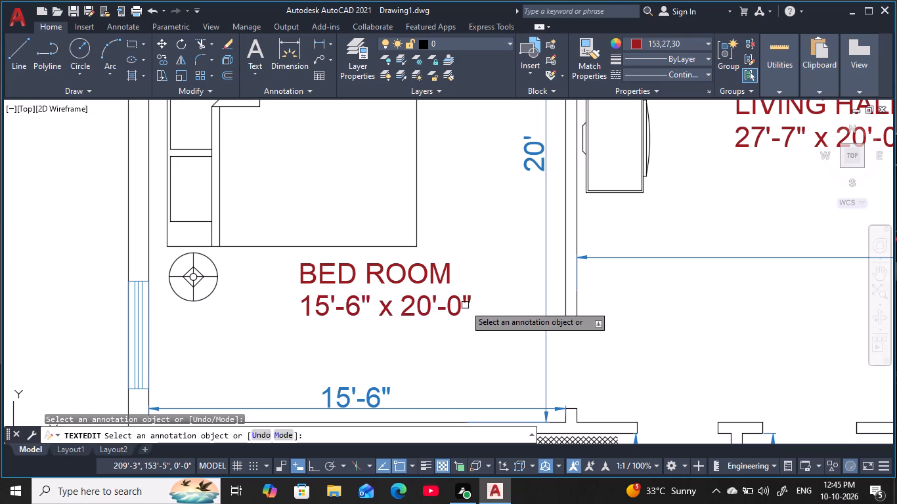
Change the name line of the bedroom label over the kitchen counter to KITCHEN.
scroll(481, 314, "down", 2)
middle_click_drag(511, 299, 207, 251)
middle_click_drag(307, 253, 310, 253)
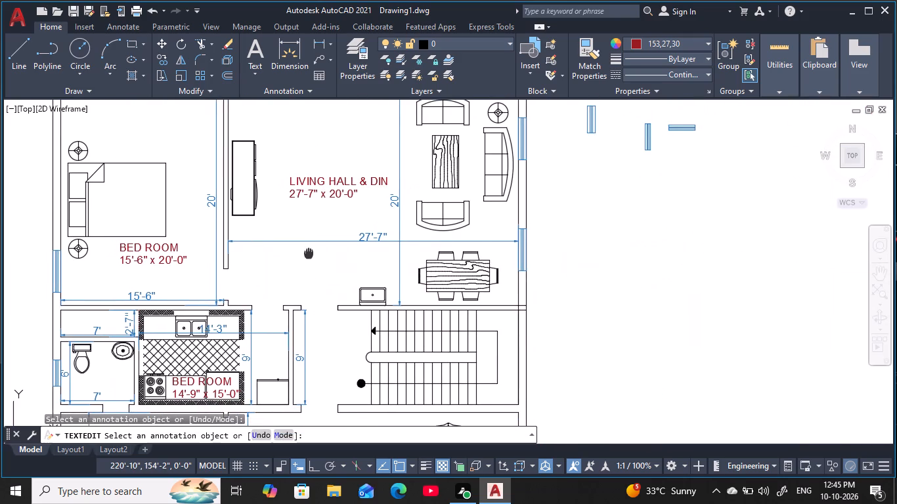
middle_click_drag(310, 253, 437, 251)
middle_click_drag(473, 327, 552, 178)
scroll(424, 240, "up", 2)
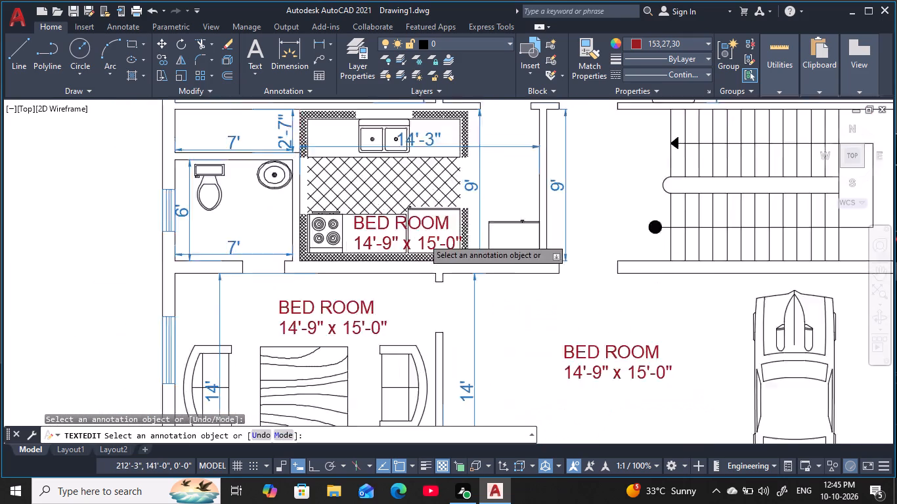
middle_click_drag(423, 238, 443, 249)
double_click(452, 230)
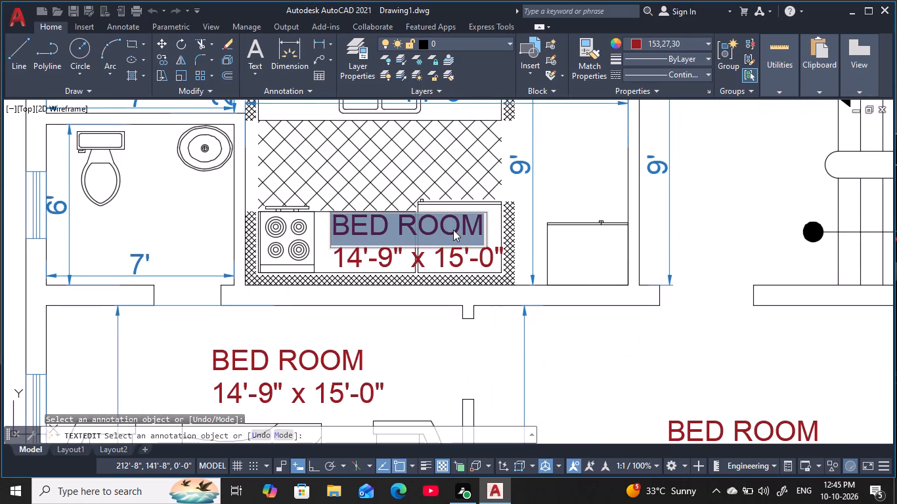
key("BackSpace")
type("KI")
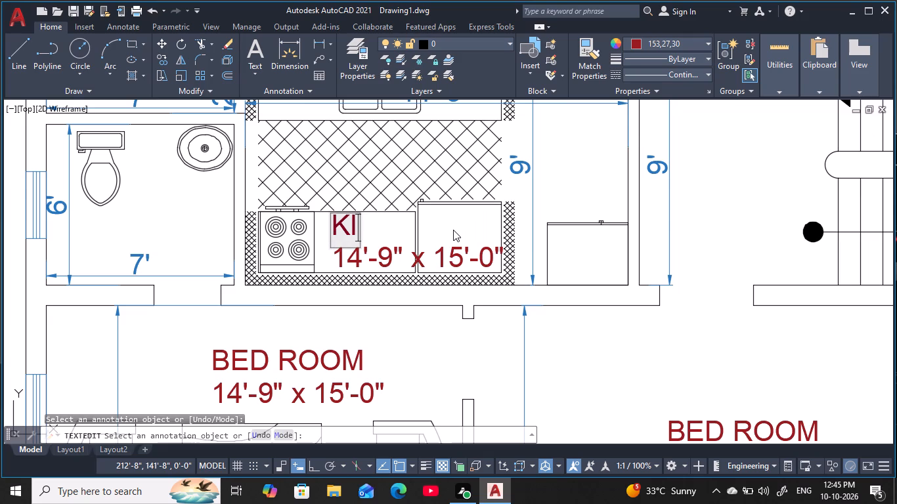
type("TCHGEMN")
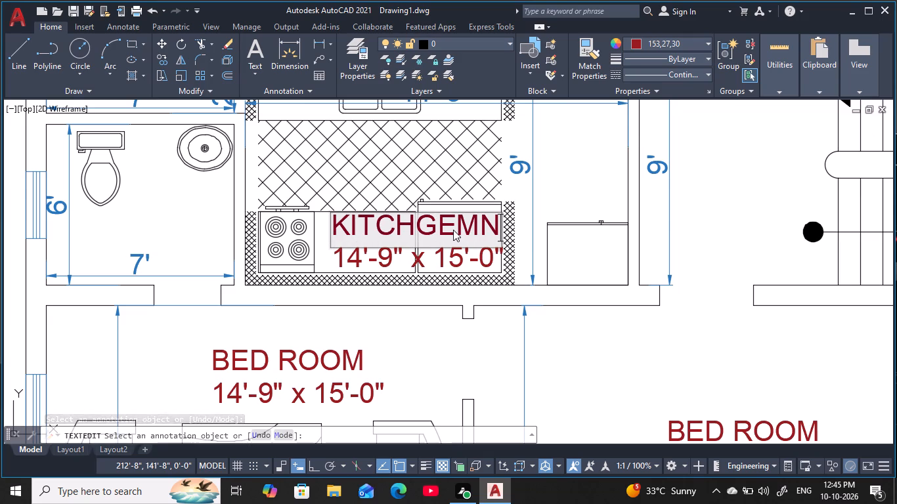
key("BackSpace")
key("BackSpace")
key("BackSpace")
key("BackSpace")
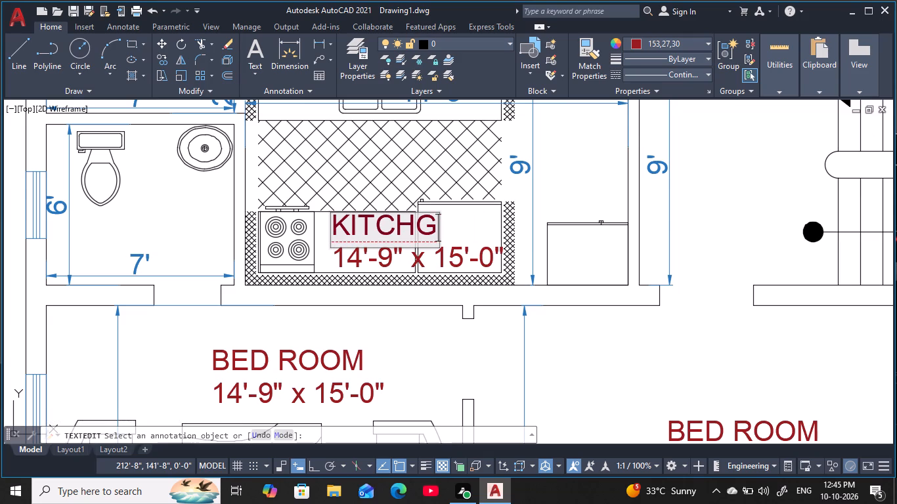
key("BackSpace")
type("HEN")
key("Return")
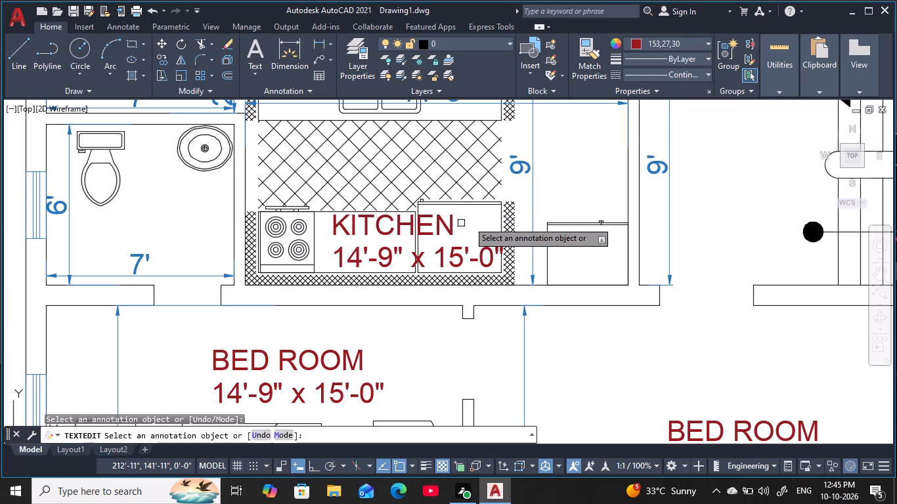
Change the size line of the kitchen label to 14'-3" x 9'-0".
double_click(485, 249)
left_click(382, 258)
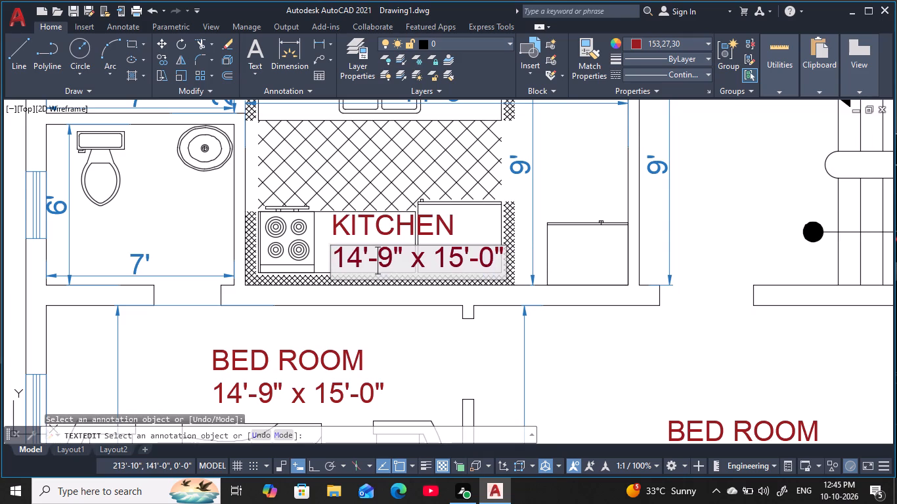
left_click(362, 259)
scroll(348, 251, "down", 1)
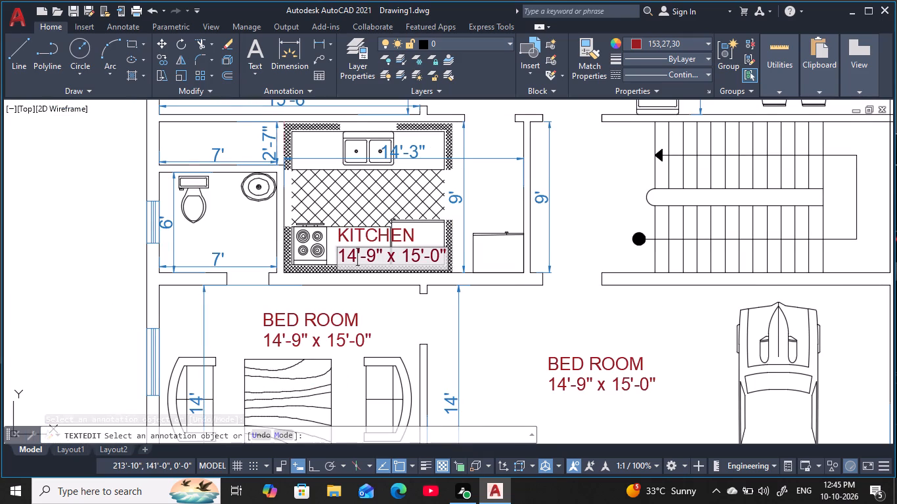
middle_click_drag(349, 250, 347, 273)
key("Right")
key("Right")
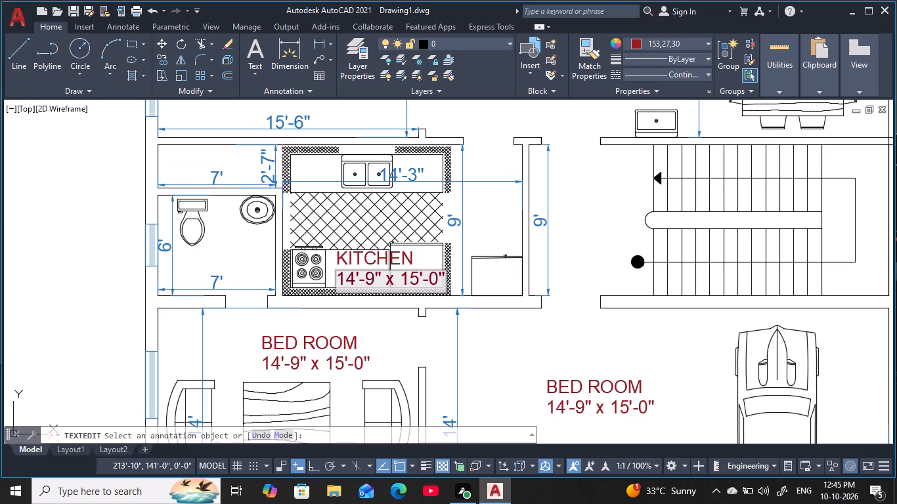
key("Right")
key("BackSpace")
key("4")
key("BackSpace")
key("3")
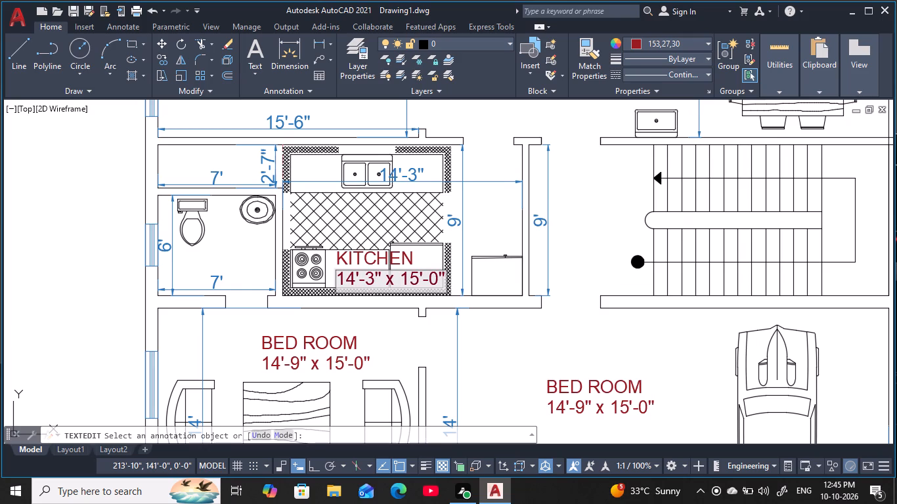
key("Right")
key("Right")
key("Right")
key("Right")
key("Right")
key("Right")
key("BackSpace")
key("BackSpace")
key("9")
key("Return")
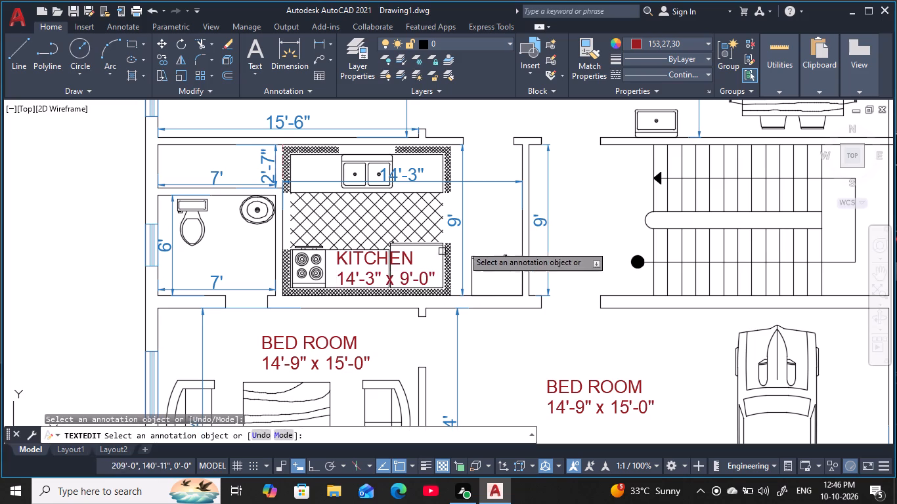
Change the name line of the label in the southwest room with the sofas to GUEST ROOM.
middle_click_drag(506, 396, 483, 249)
double_click(311, 200)
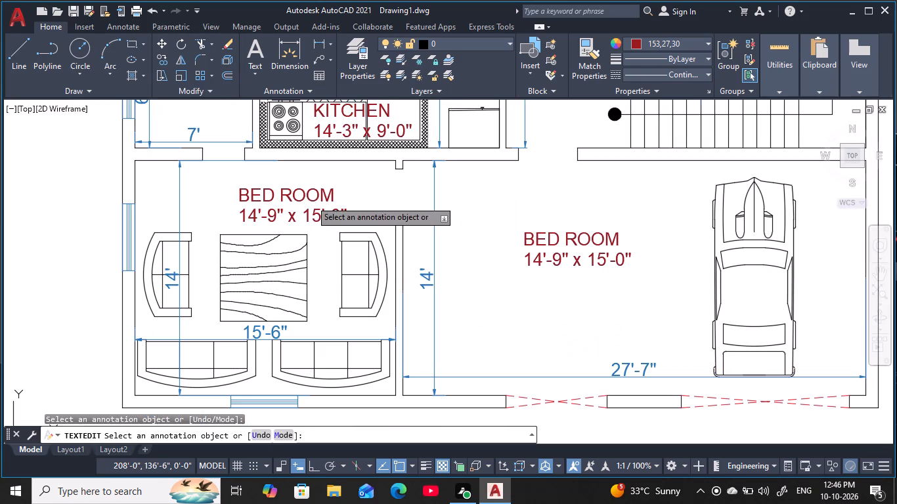
left_click(328, 199)
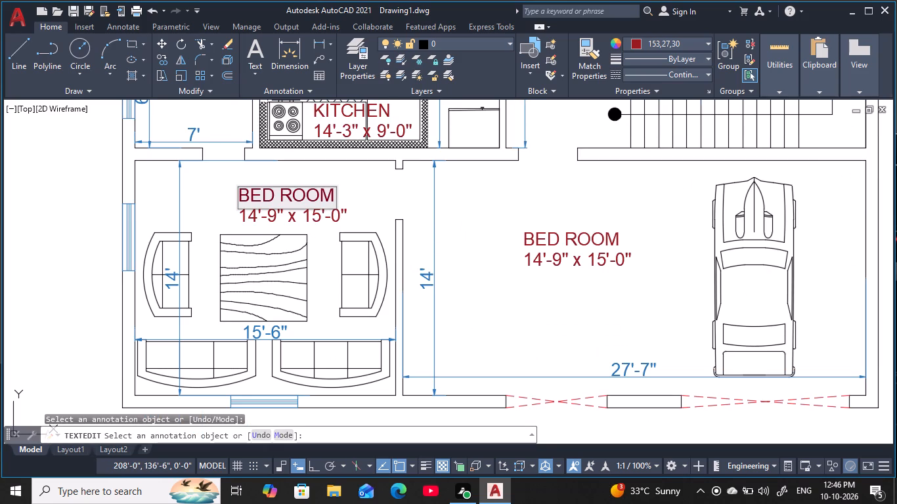
key("BackSpace")
key("BackSpace")
key("BackSpace")
key("BackSpace")
key("BackSpace")
key("BackSpace")
key("BackSpace")
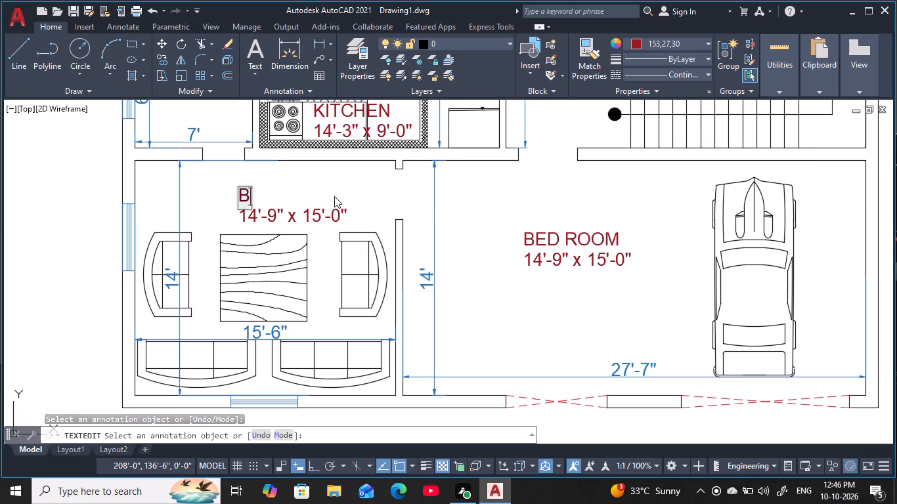
key("BackSpace")
type("GUEST")
key("space")
type("ROOM")
key("Return")
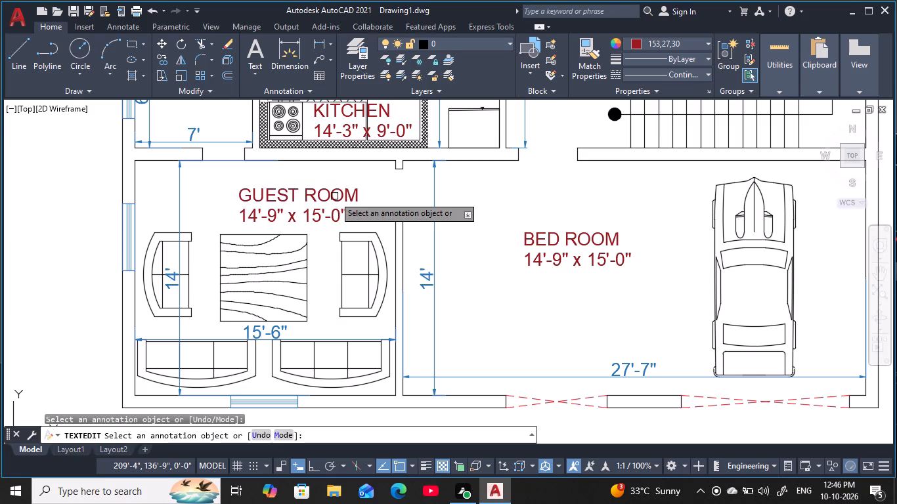
Change the size line of the guest room label to 15'-6" x 14'-0" and end the text editing.
double_click(336, 212)
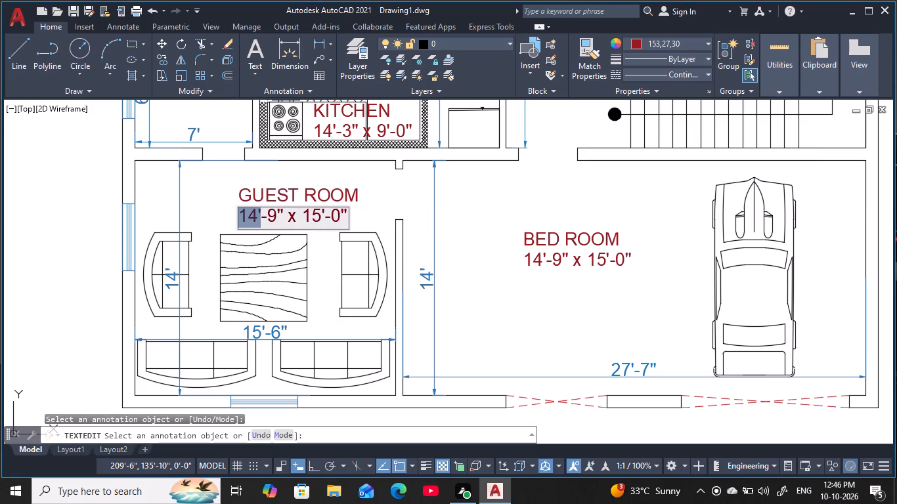
left_click(258, 219)
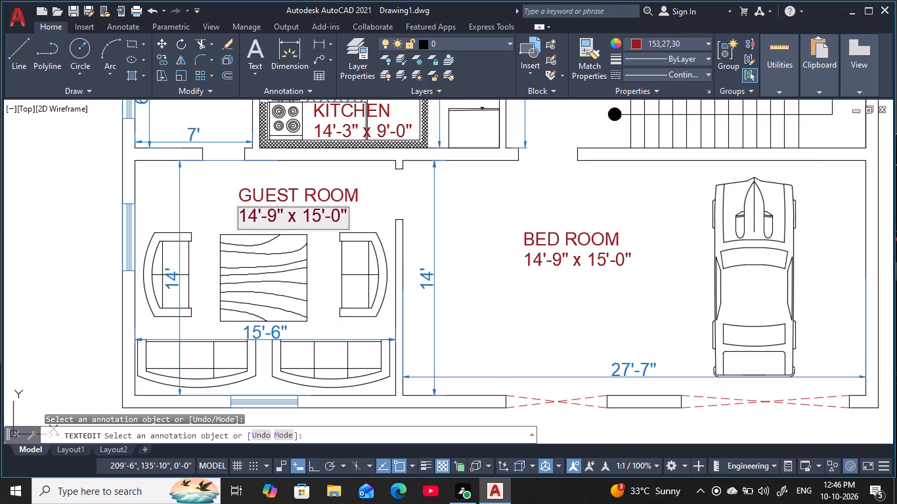
key("BackSpace")
key("BackSpace")
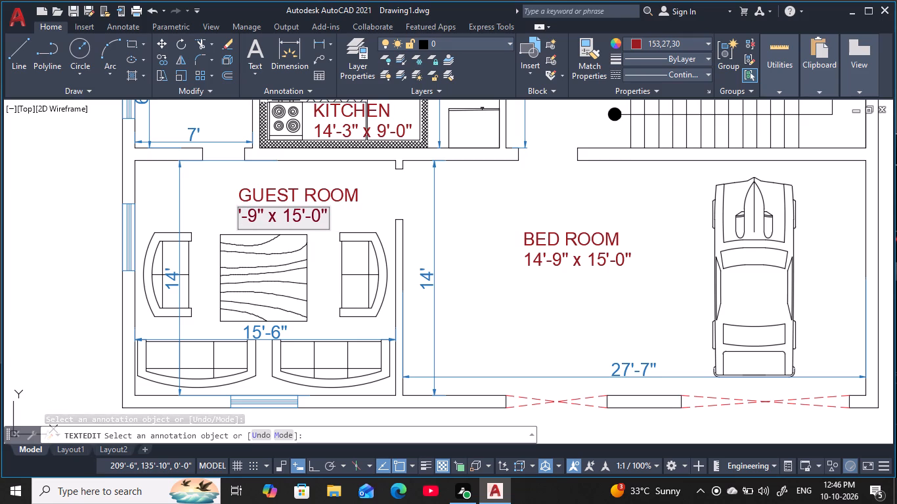
type("15")
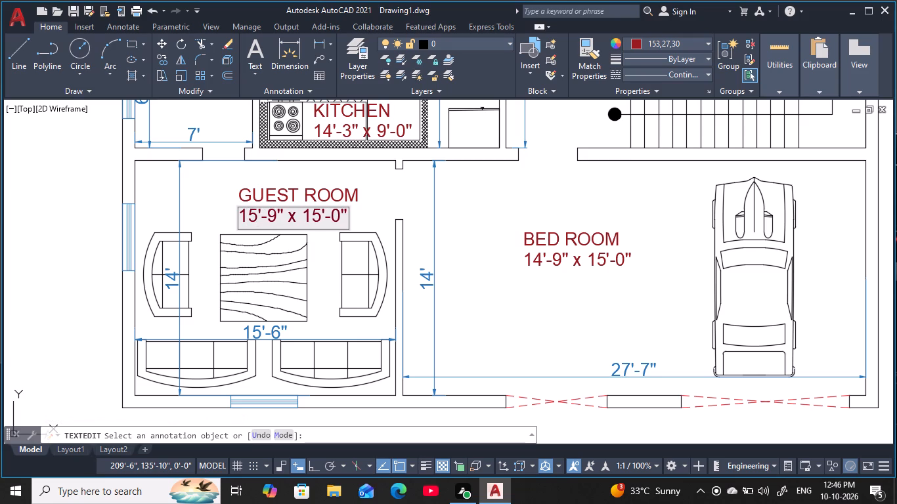
key("Right")
key("Right")
key("Right")
key("BackSpace")
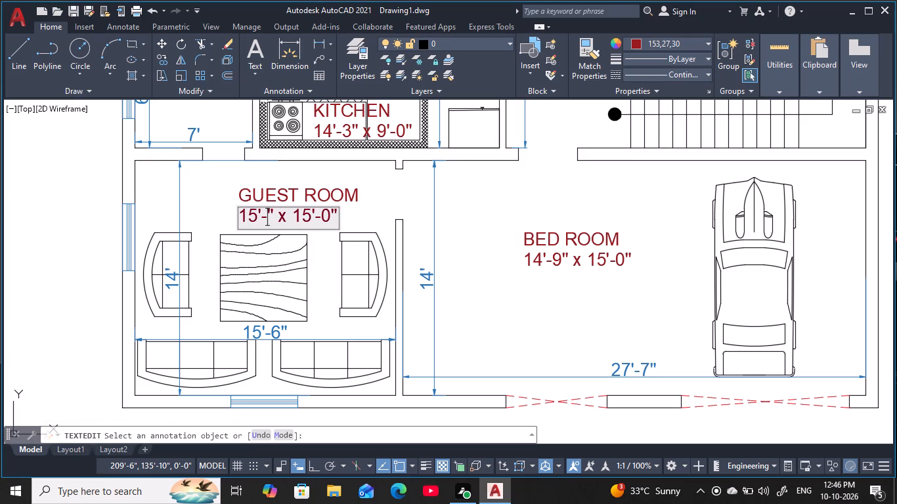
key("6")
key("Right")
key("Right")
key("Right")
key("Right")
key("Right")
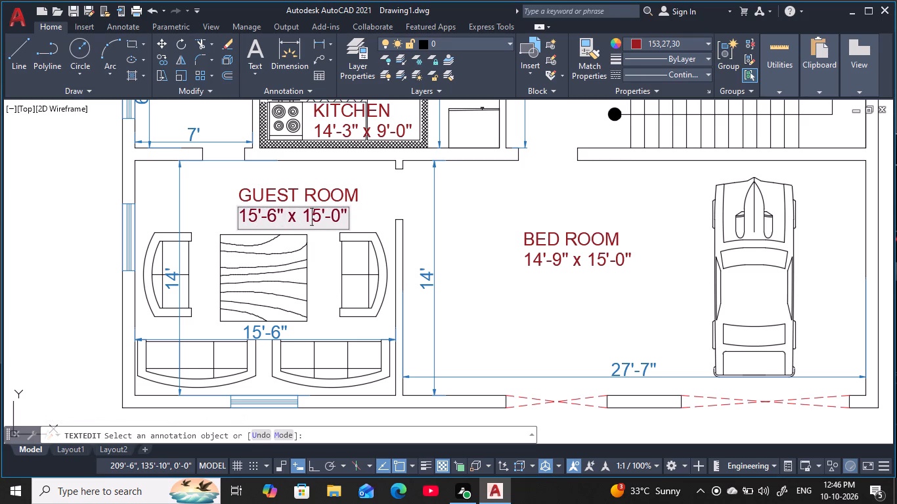
key("Right")
key("BackSpace")
key("4")
key("Return")
key("Escape")
key("Escape")
key("Escape")
key("Escape")
key("Escape")
Change the name line of the label beside the parked car to LAWN & CAR PORCH.
double_click(590, 247)
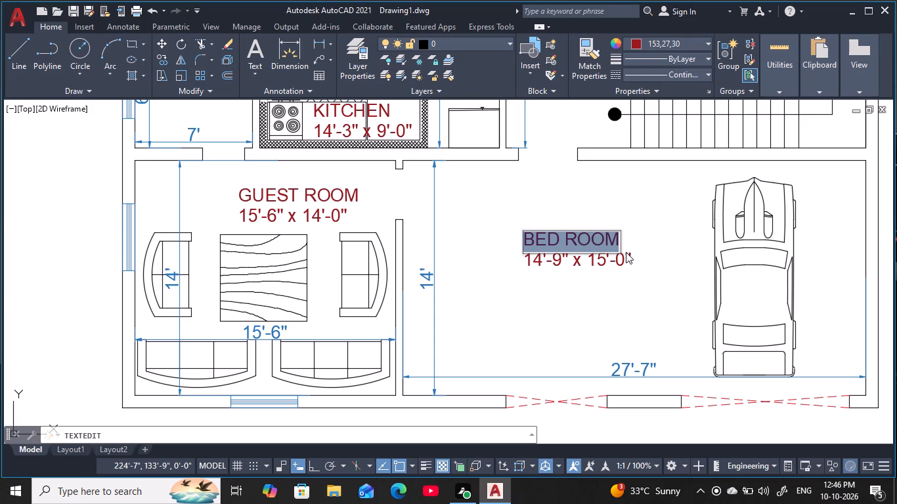
key("BackSpace")
type("CAR")
key("space")
key("BackSpace")
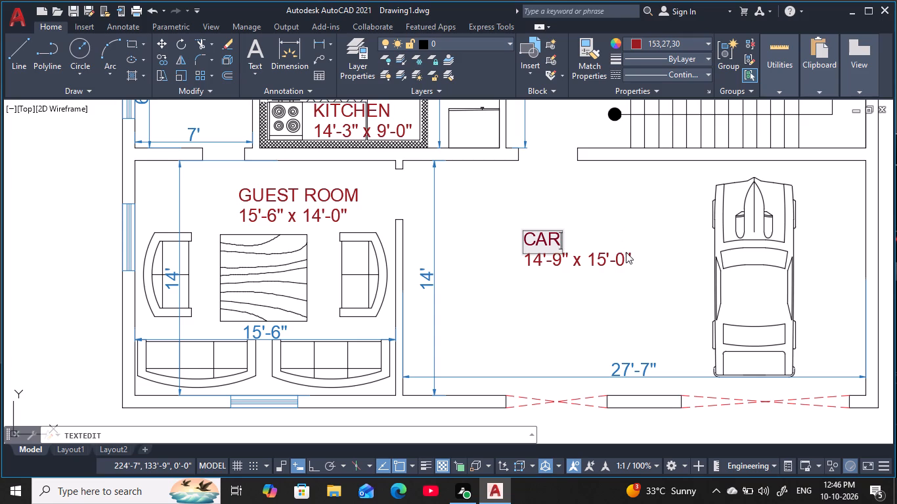
key("BackSpace")
key("BackSpace")
key("BackSpace")
type("LAWN")
key("space")
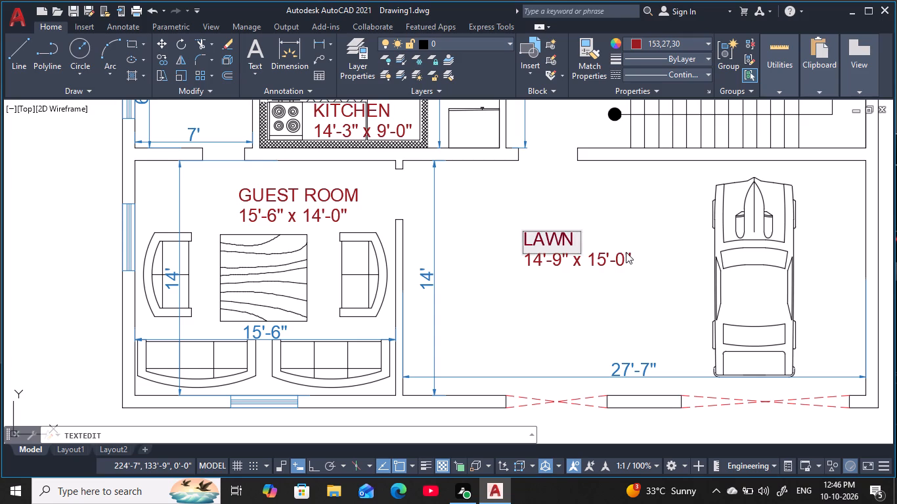
key("shift+ampersand")
key("space")
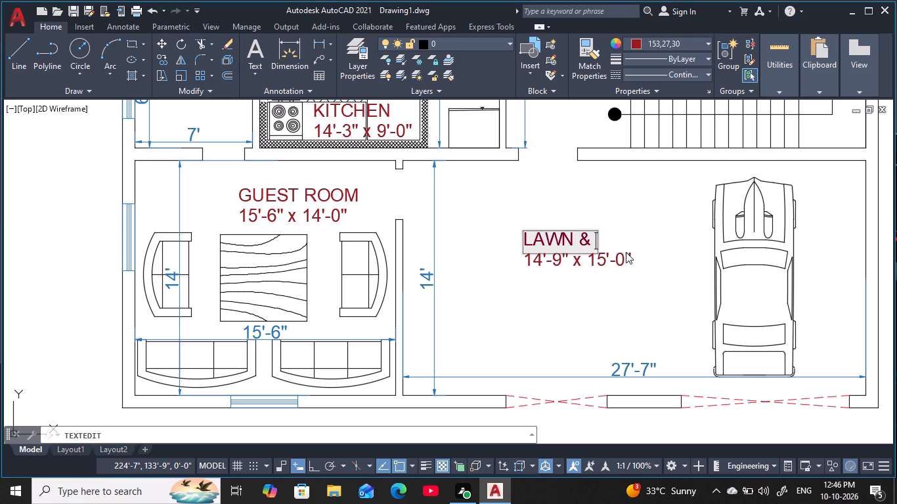
type("CARB")
key("space")
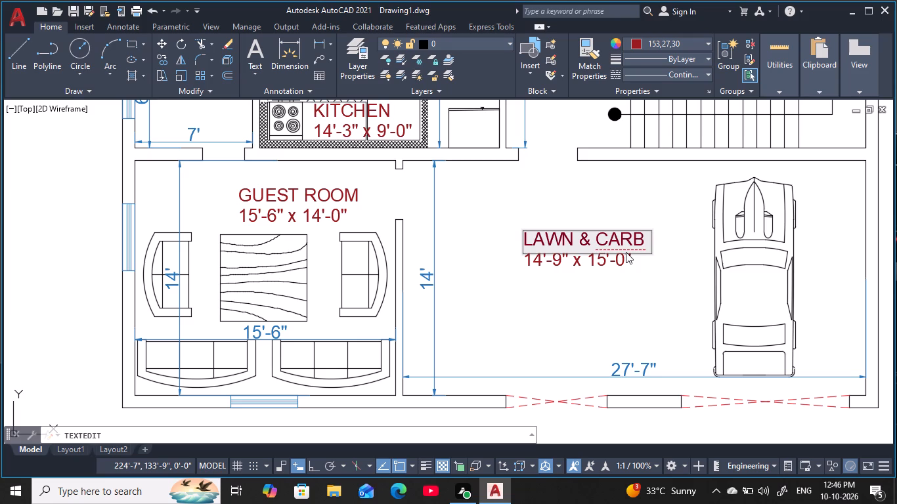
key("BackSpace")
key("BackSpace")
key("space")
type("PORCH")
key("Return")
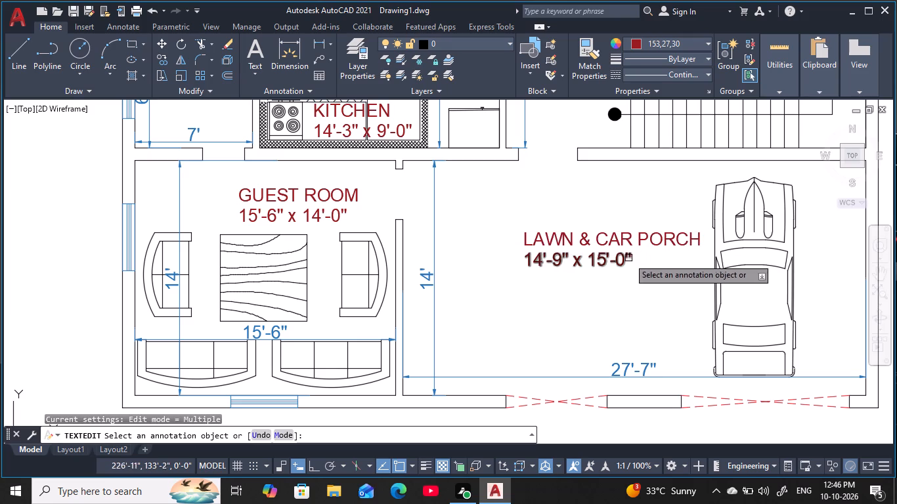
Change the size line of the lawn and car porch label to 27'-7" x 14'-0".
double_click(624, 260)
left_click(615, 261)
left_click(624, 260)
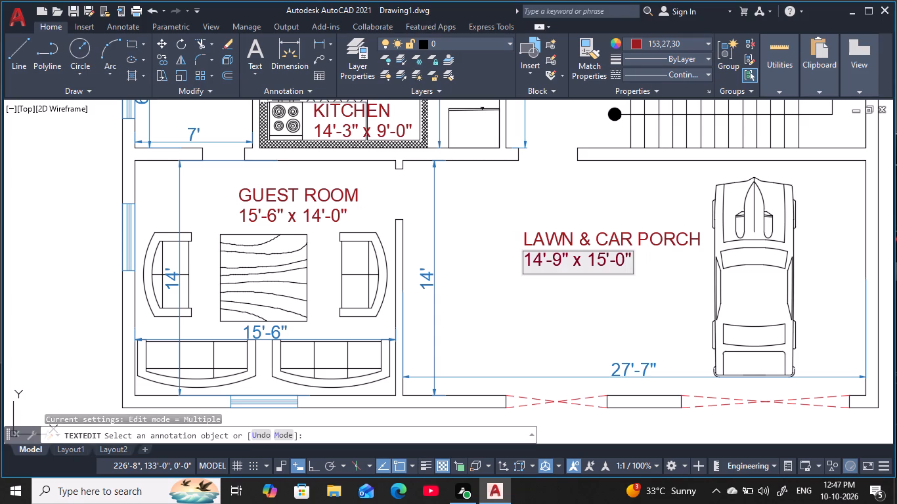
key("BackSpace")
key("7")
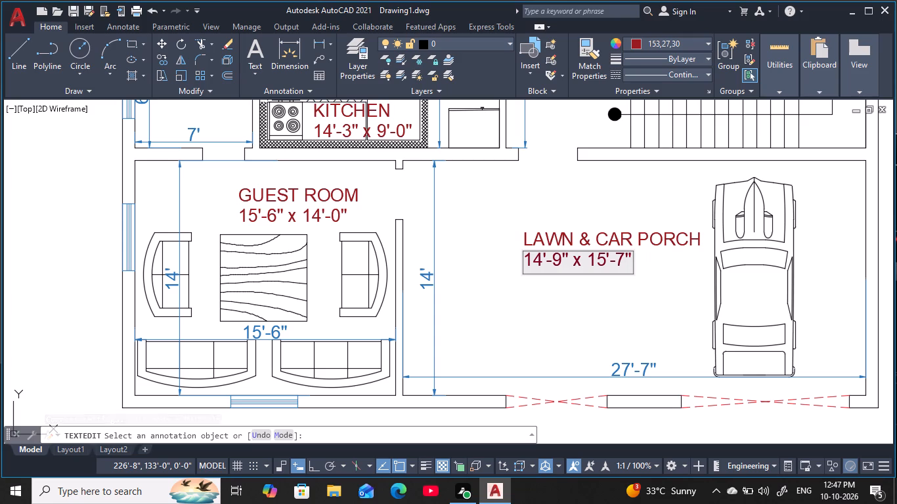
key("BackSpace")
key("0")
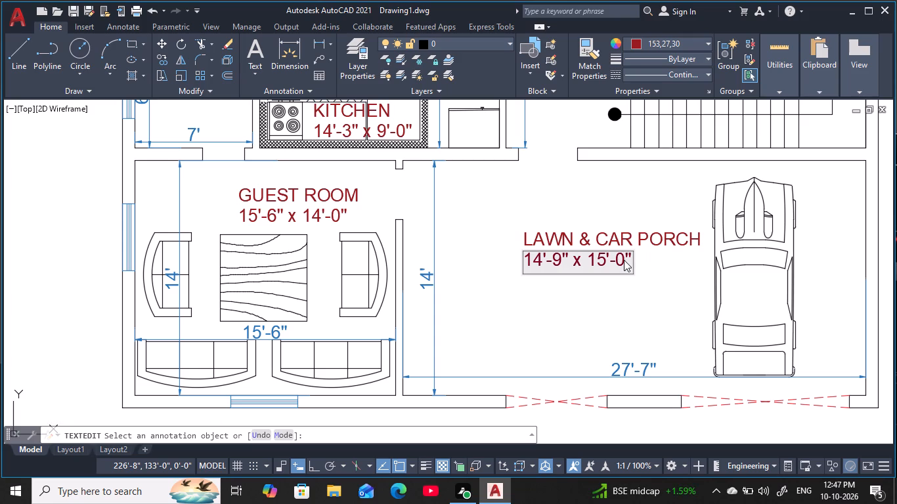
key("Left")
key("Left")
key("Left")
key("BackSpace")
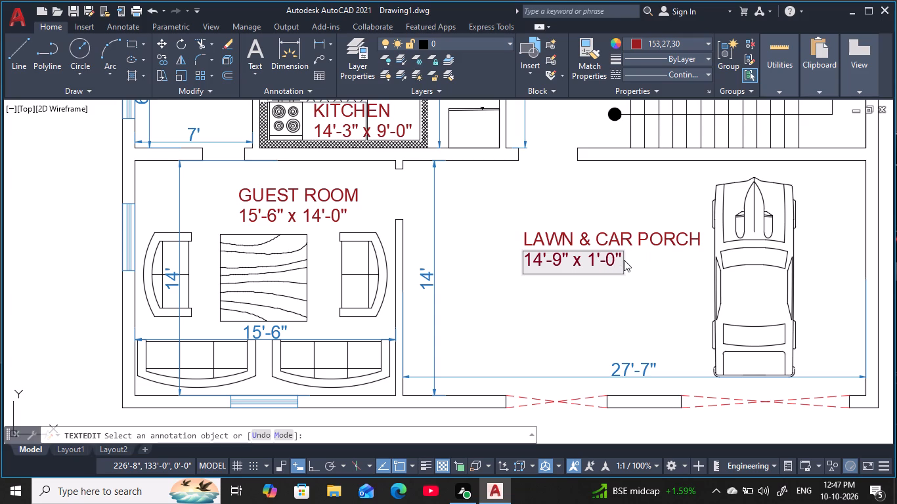
key("4")
key("Left")
key("Left")
key("Left")
key("Left")
key("Left")
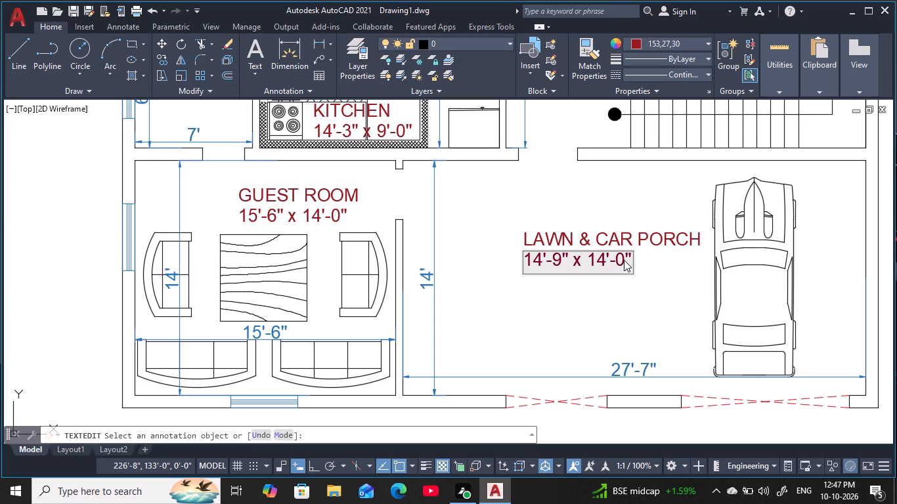
key("Left")
key("BackSpace")
key("7")
key("Left")
key("Left")
key("Left")
key("BackSpace")
key("BackSpace")
type("27")
key("Return")
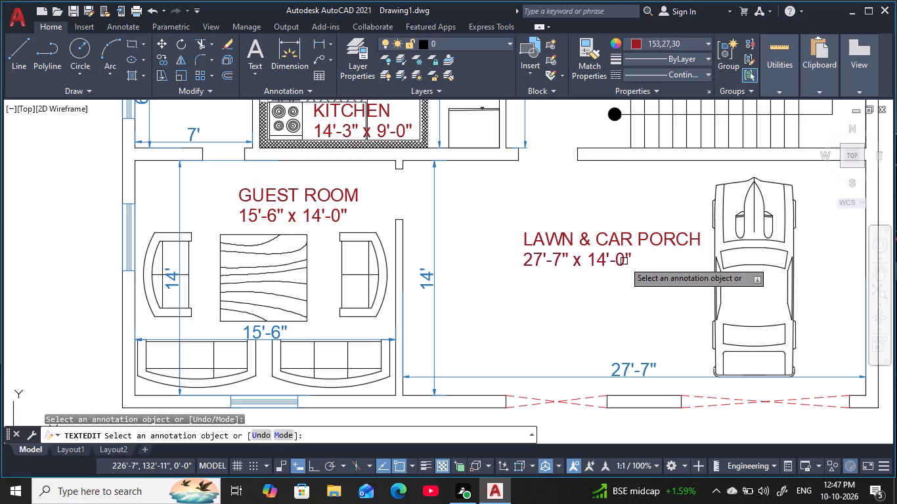
Review the room labels across the whole plan up to the northwest bathroom and end the text editing.
scroll(609, 266, "down", 1)
middle_click_drag(603, 272, 604, 300)
middle_click_drag(513, 272, 505, 294)
scroll(513, 272, "down", 1)
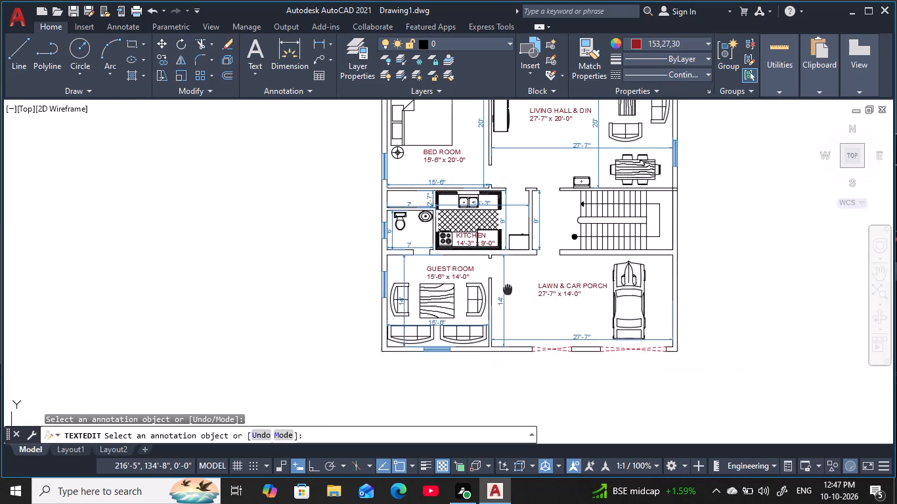
middle_click_drag(505, 294, 496, 310)
scroll(523, 275, "up", 1)
middle_click_drag(535, 261, 478, 332)
scroll(492, 251, "up", 1)
middle_click_drag(496, 244, 495, 269)
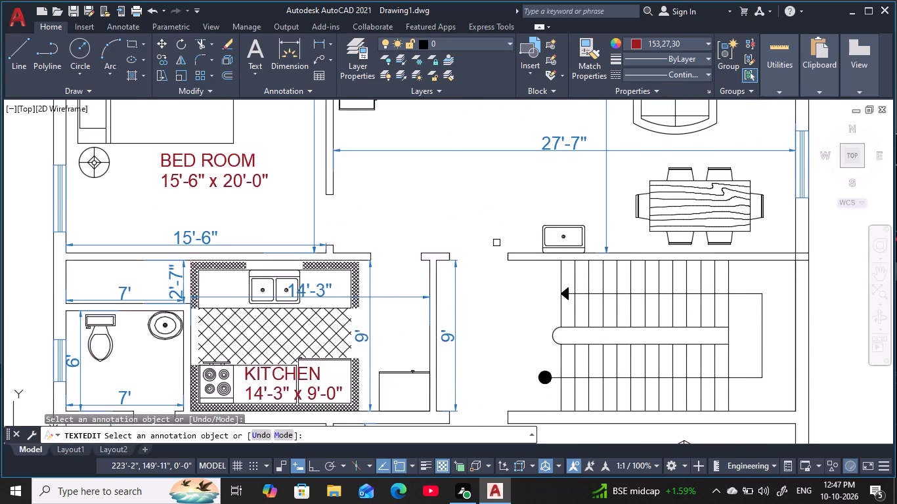
middle_click_drag(495, 269, 492, 308)
scroll(492, 308, "down", 2)
middle_click_drag(492, 299, 502, 325)
scroll(523, 259, "up", 1)
middle_click_drag(522, 241, 523, 212)
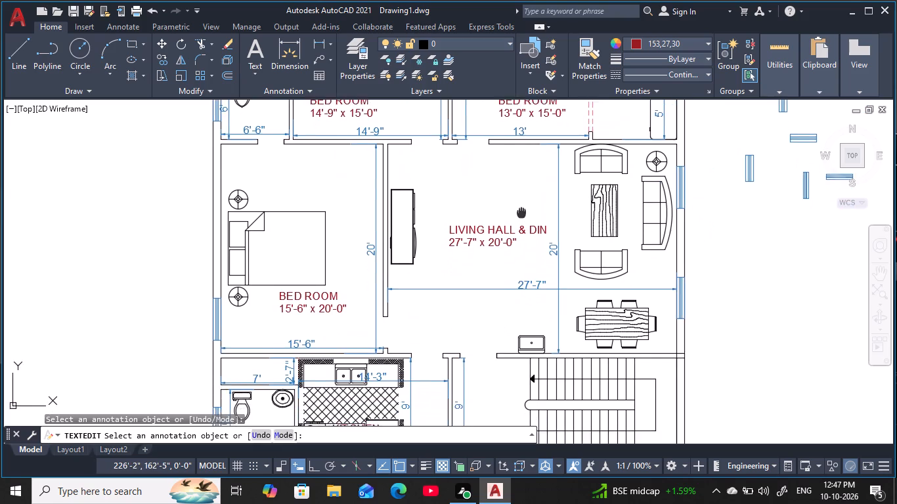
middle_click_drag(523, 212, 529, 204)
scroll(529, 229, "down", 1)
middle_click_drag(522, 272, 530, 247)
scroll(489, 194, "up", 1)
middle_click_drag(487, 188, 540, 317)
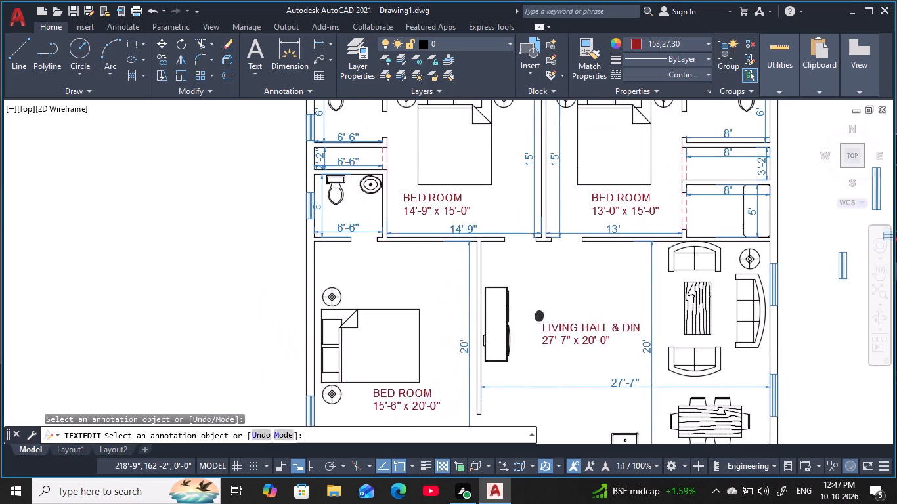
middle_click_drag(540, 317, 590, 360)
middle_click_drag(444, 195, 473, 261)
scroll(429, 228, "up", 1)
middle_click_drag(428, 228, 457, 220)
scroll(454, 223, "up", 2)
middle_click(457, 220)
key("Escape")
key("Escape")
key("Escape")
key("Escape")
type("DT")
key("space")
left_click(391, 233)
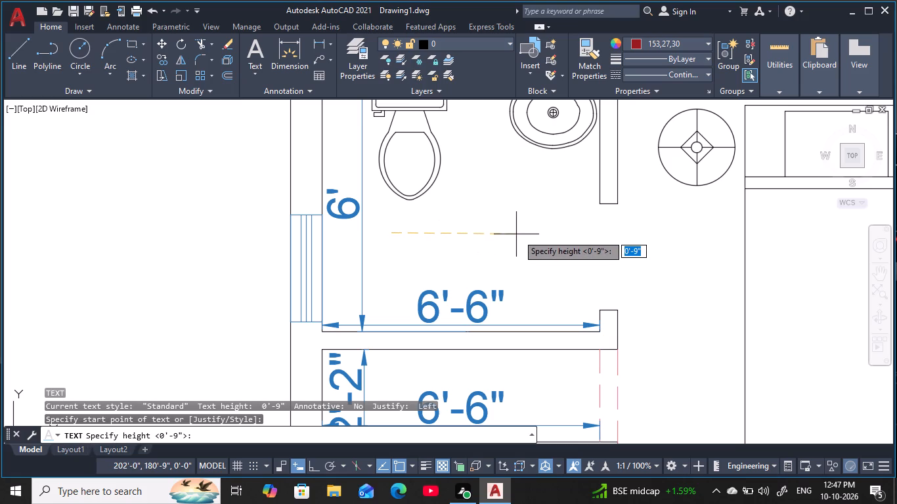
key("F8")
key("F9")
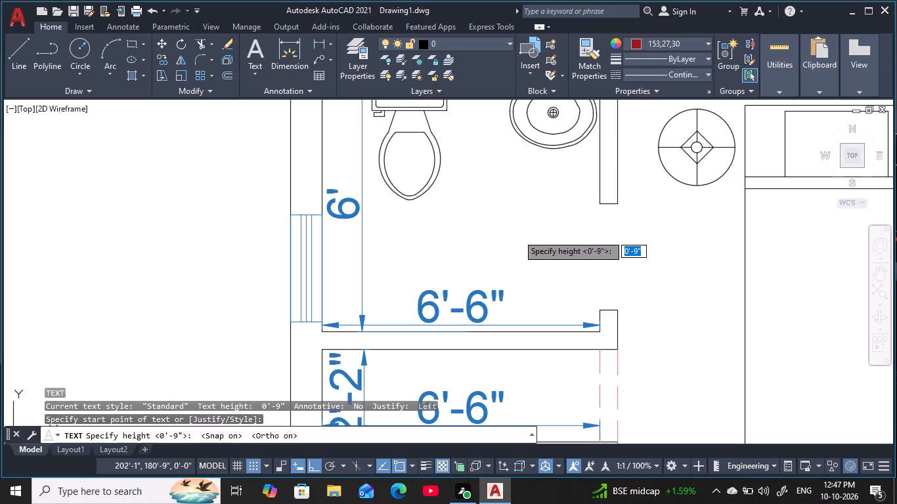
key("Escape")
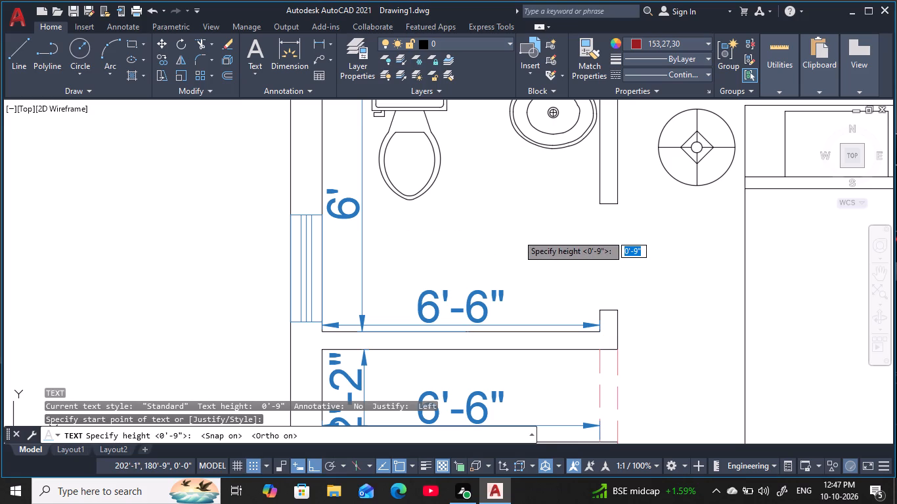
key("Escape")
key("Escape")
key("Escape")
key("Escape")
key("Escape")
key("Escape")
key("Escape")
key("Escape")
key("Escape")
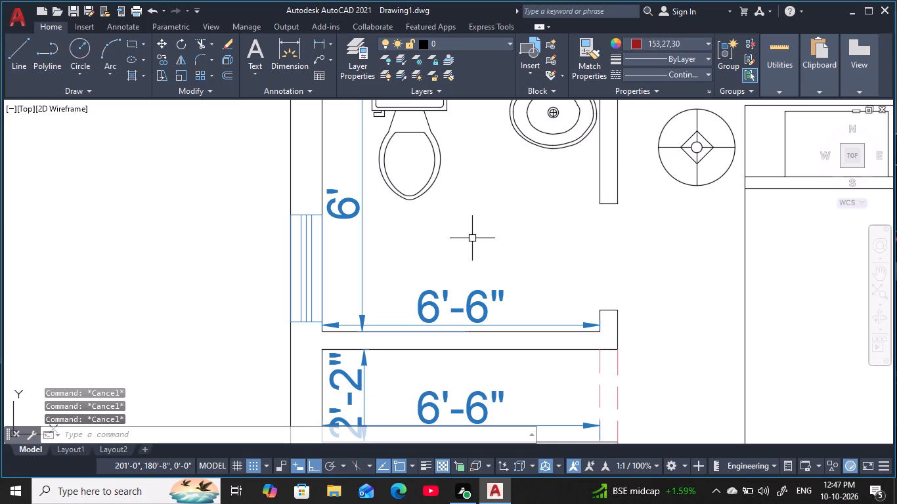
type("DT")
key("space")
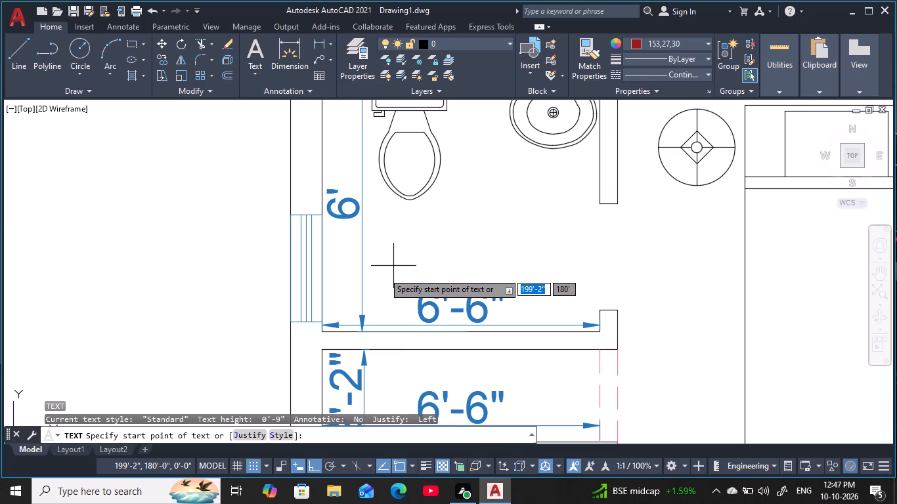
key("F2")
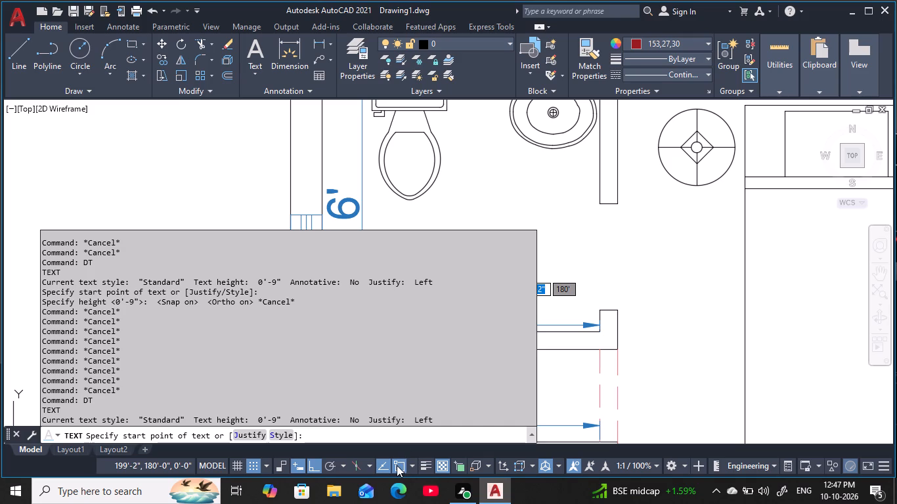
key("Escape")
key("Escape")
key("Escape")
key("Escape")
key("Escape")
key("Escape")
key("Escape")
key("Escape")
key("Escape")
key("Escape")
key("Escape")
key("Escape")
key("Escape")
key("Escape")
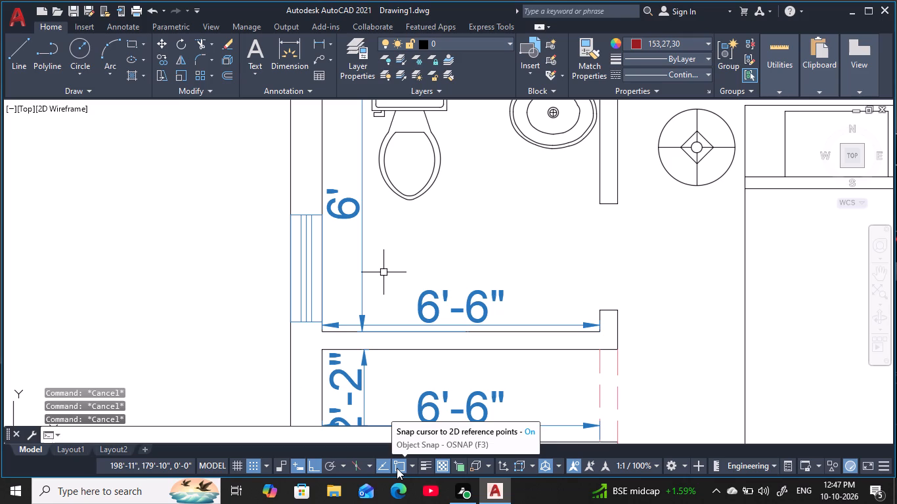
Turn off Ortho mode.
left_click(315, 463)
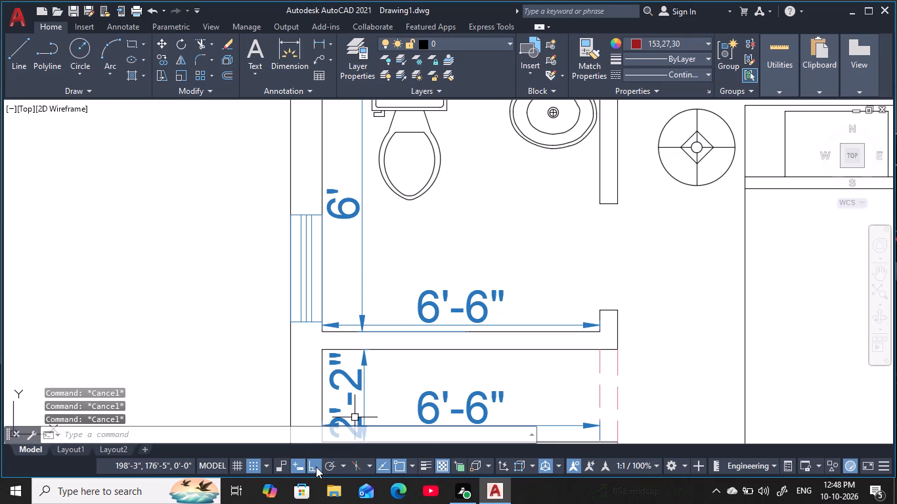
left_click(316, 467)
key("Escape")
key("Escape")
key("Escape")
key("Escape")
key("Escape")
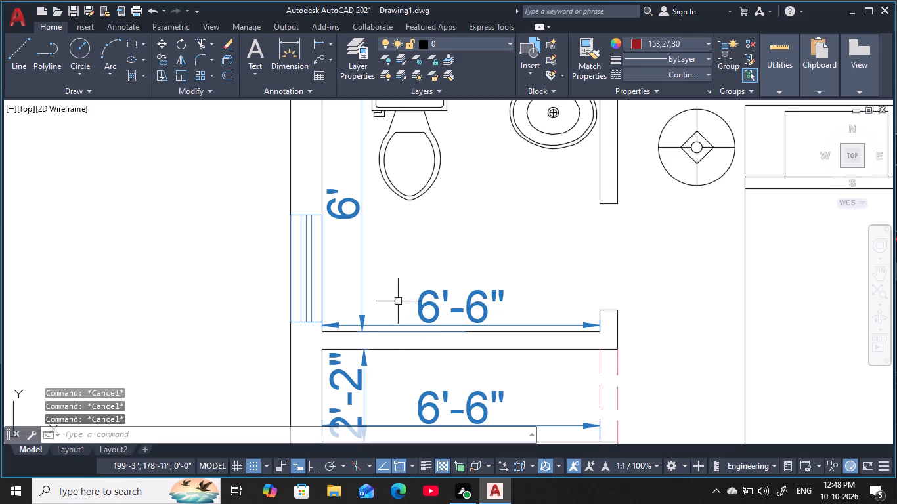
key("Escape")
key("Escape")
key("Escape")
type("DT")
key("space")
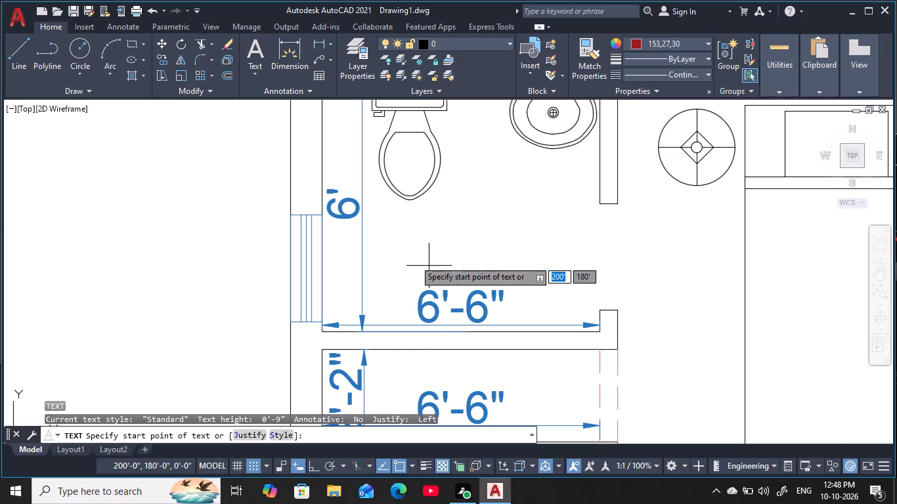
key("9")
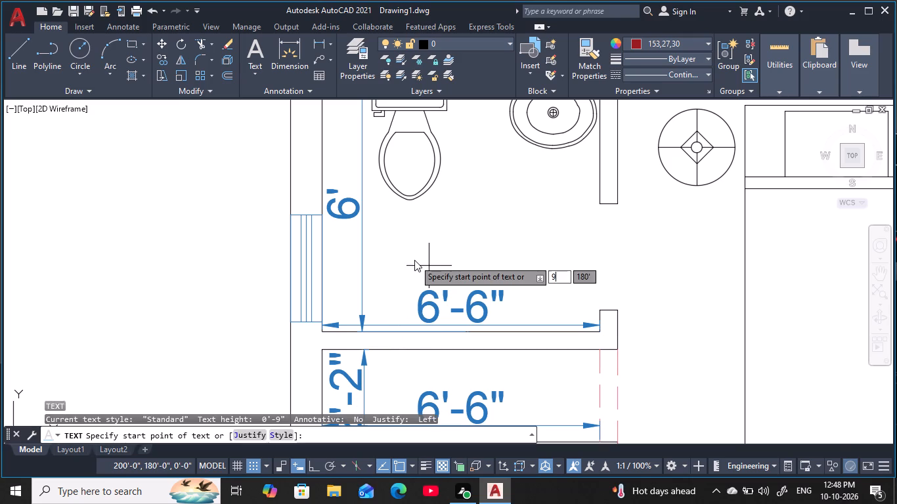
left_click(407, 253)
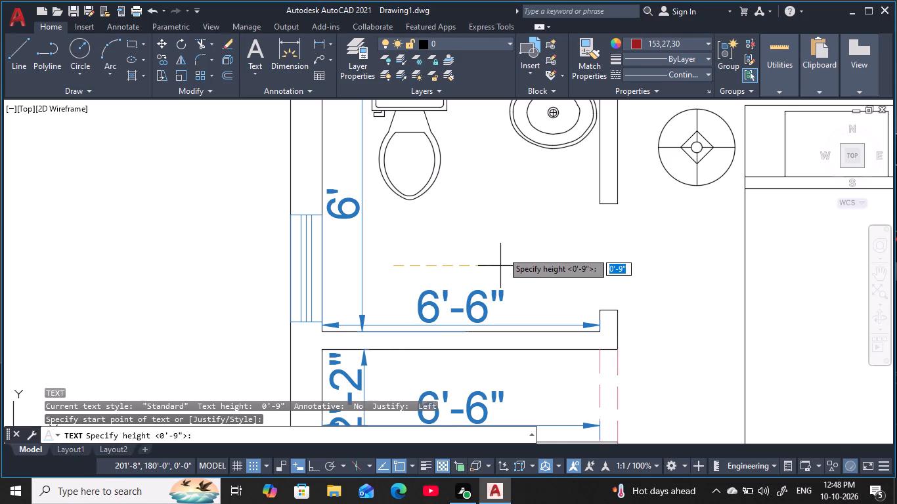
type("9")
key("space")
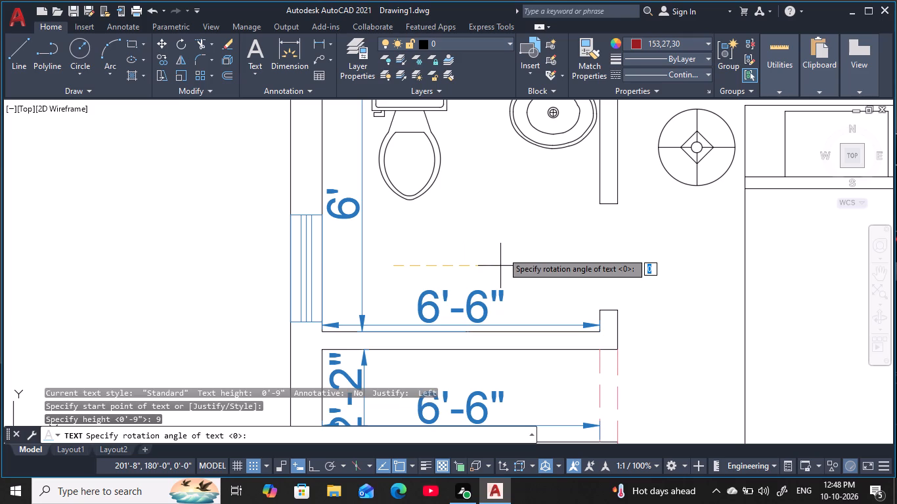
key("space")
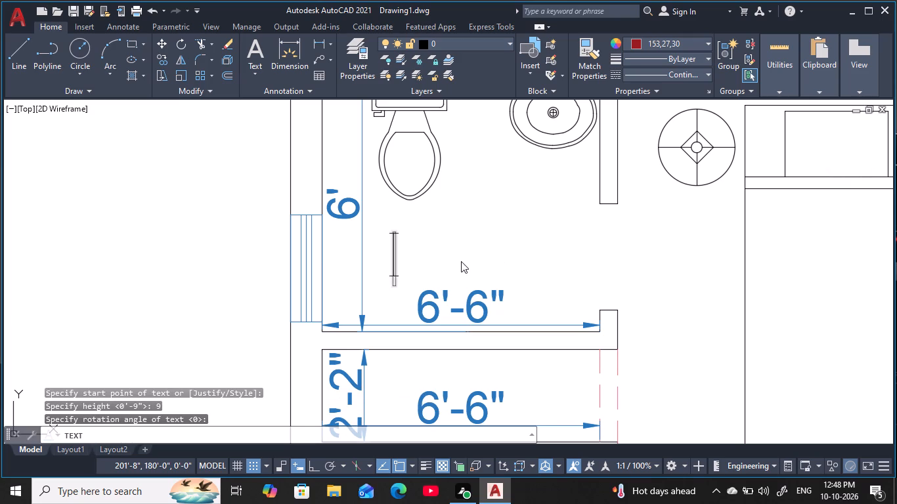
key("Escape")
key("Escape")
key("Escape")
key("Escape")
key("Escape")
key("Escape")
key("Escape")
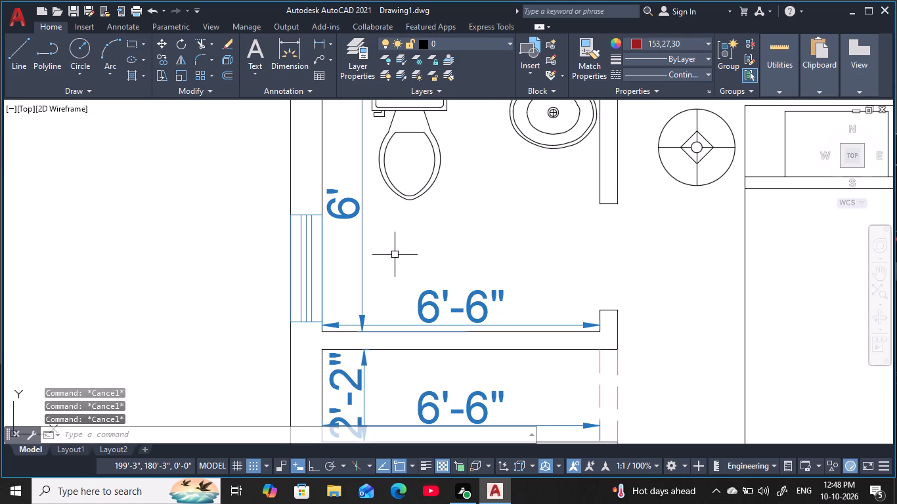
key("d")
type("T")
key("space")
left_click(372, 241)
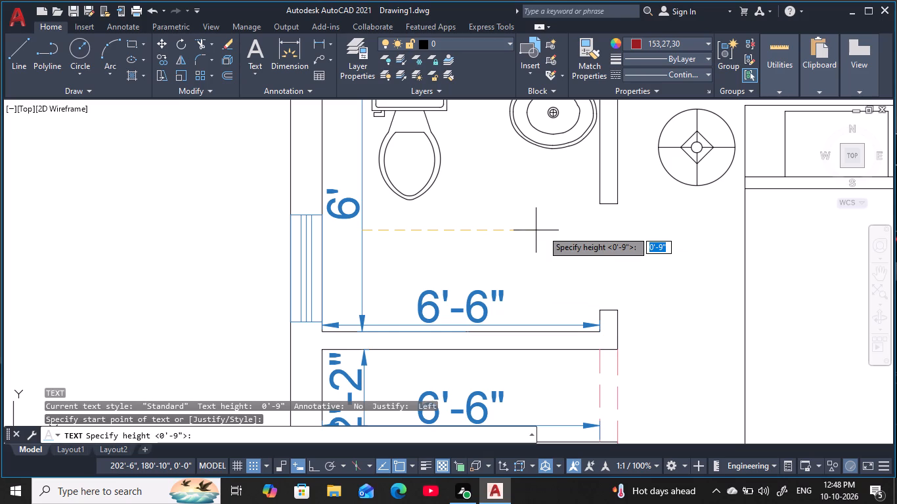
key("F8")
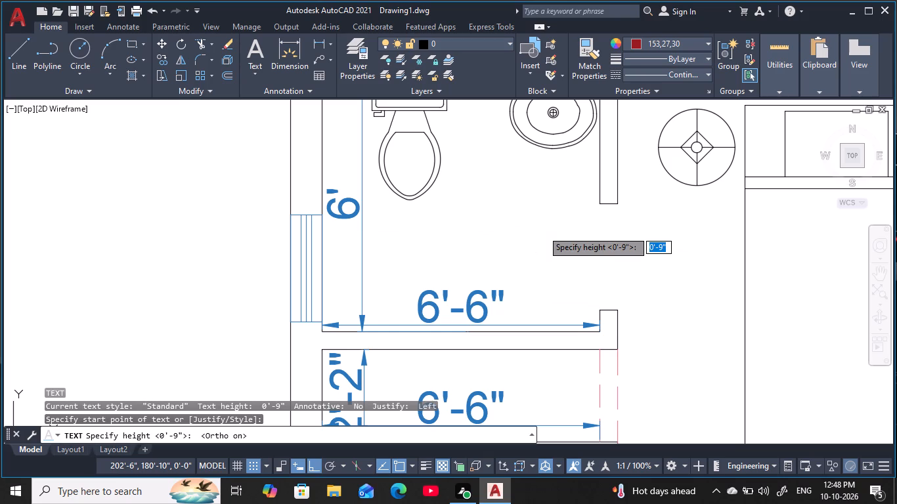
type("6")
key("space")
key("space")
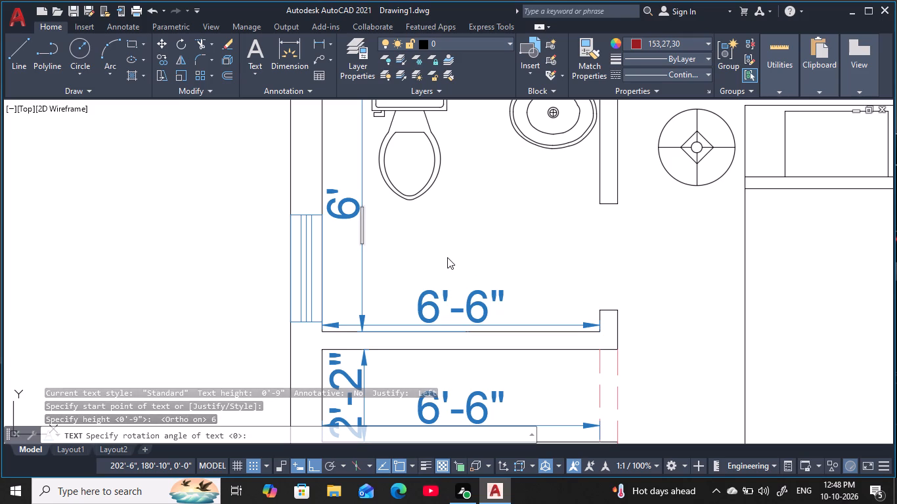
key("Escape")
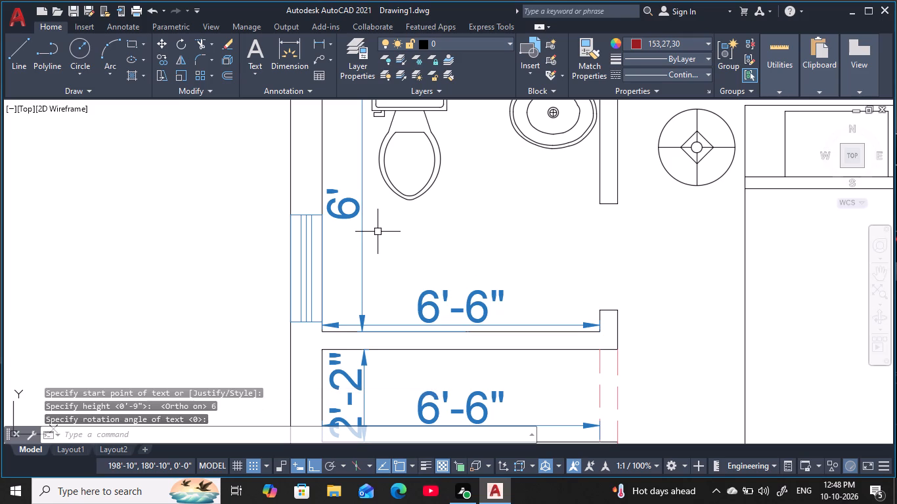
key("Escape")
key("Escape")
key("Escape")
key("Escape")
With snap off, start 6-inch-high unrotated single-line text below the northwest bathroom's toilet and enter the name line BATH.
type("DT")
key("space")
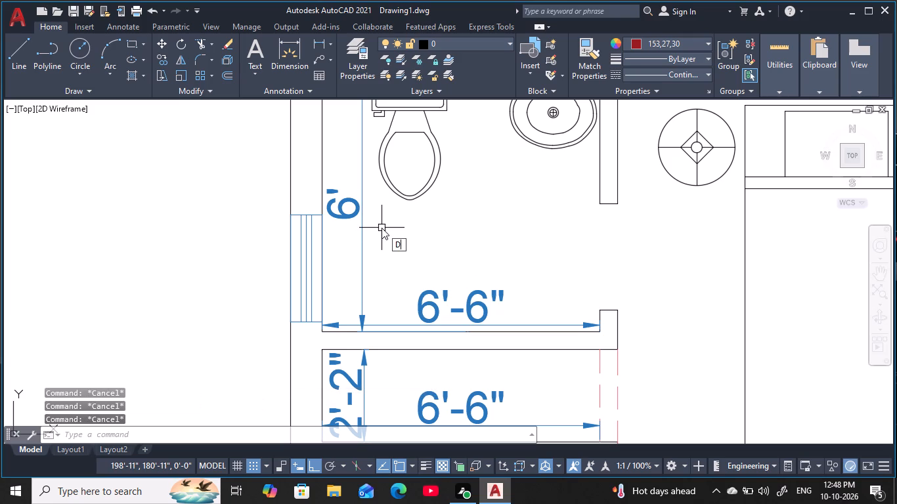
left_click(389, 244)
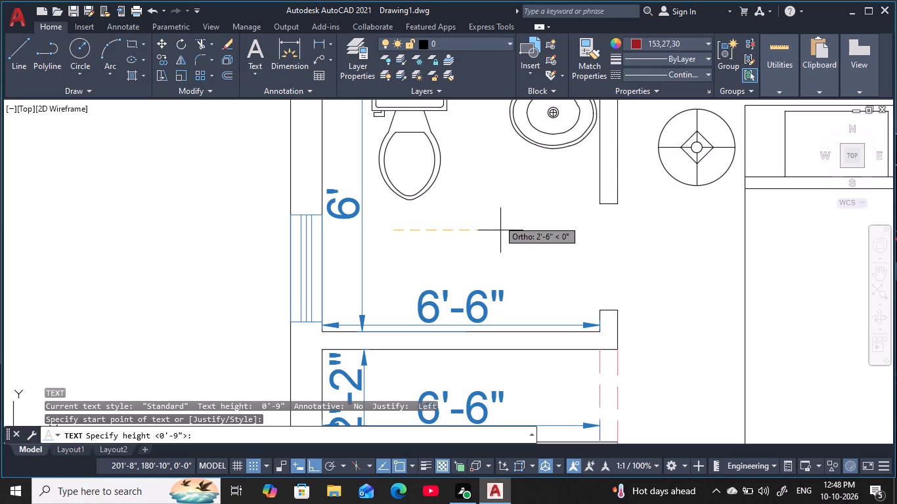
left_click(252, 469)
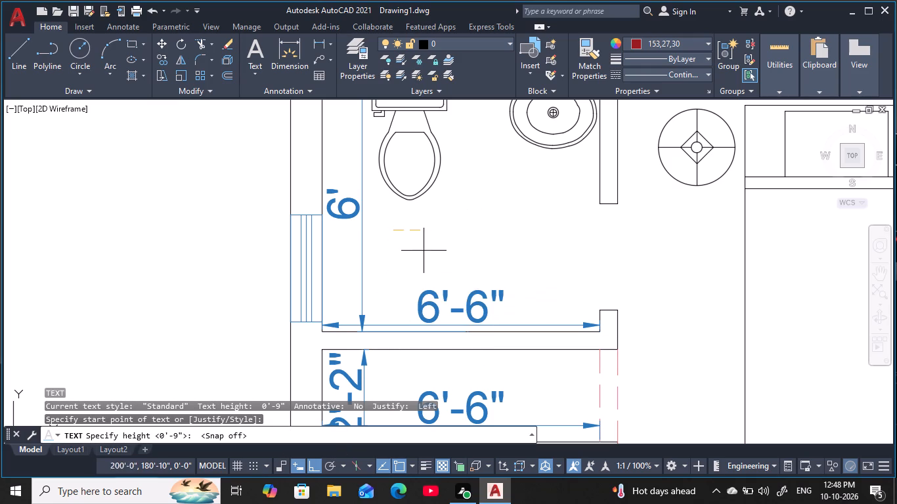
key("6")
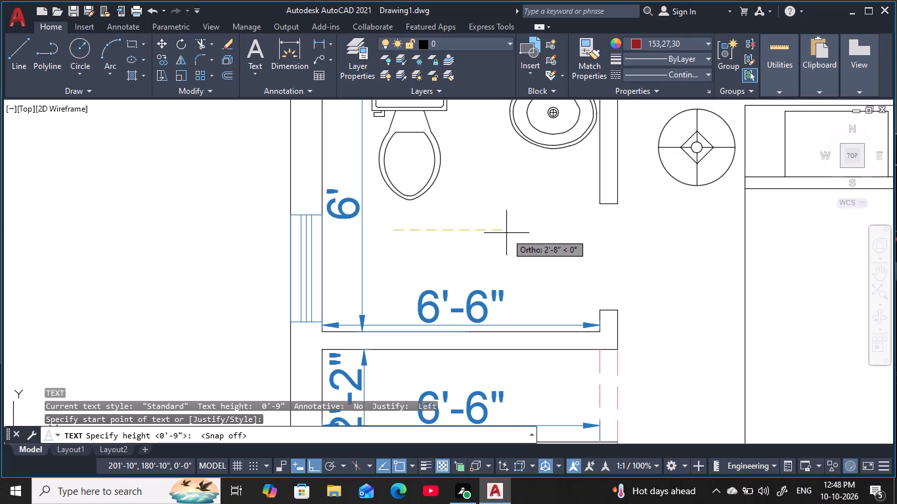
key("space")
key("space")
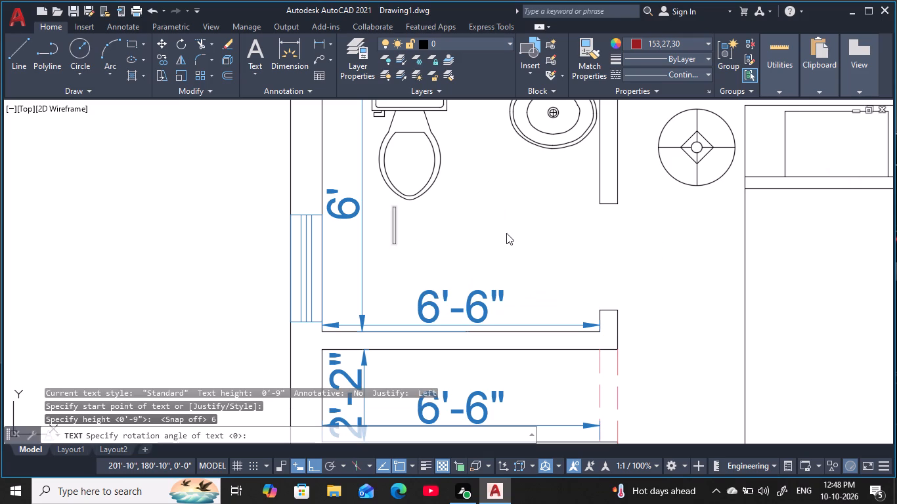
type("BATH")
key("Return")
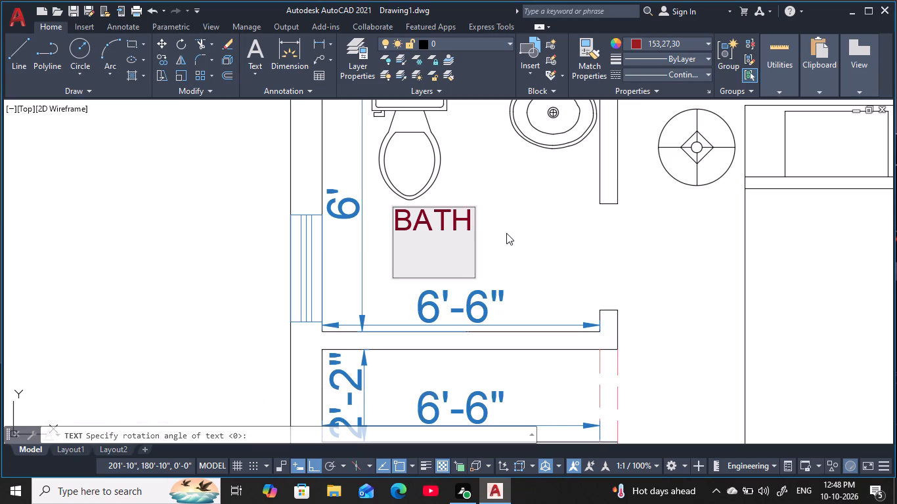
Add the size line 6'-6" x 6'-0" beneath BATH and end the text.
type("6'-")
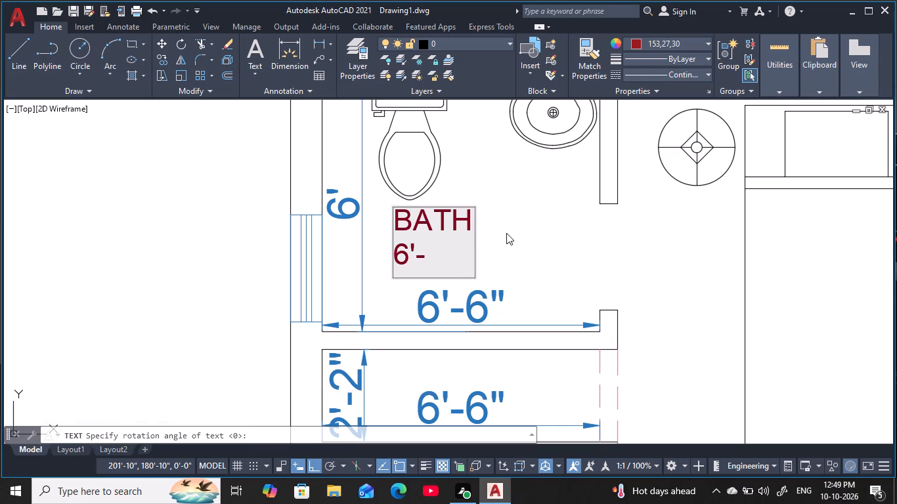
key("6")
key("shift+quotedbl")
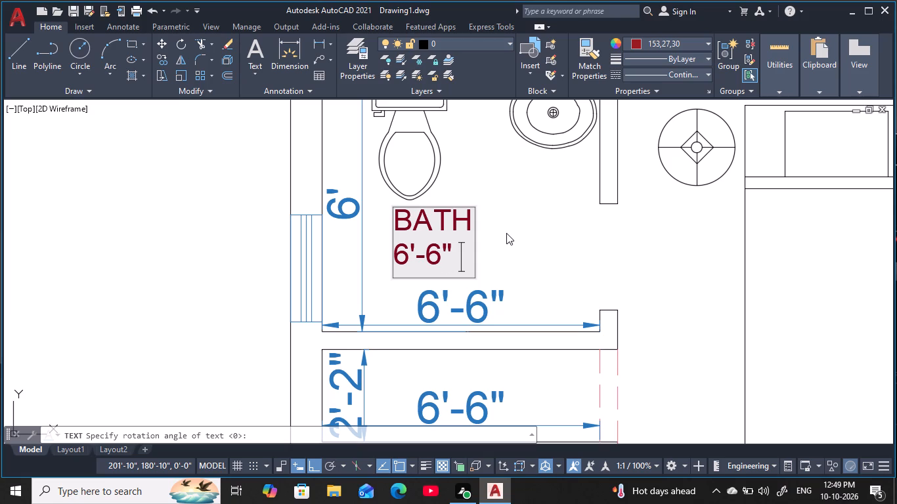
key("x")
key("space")
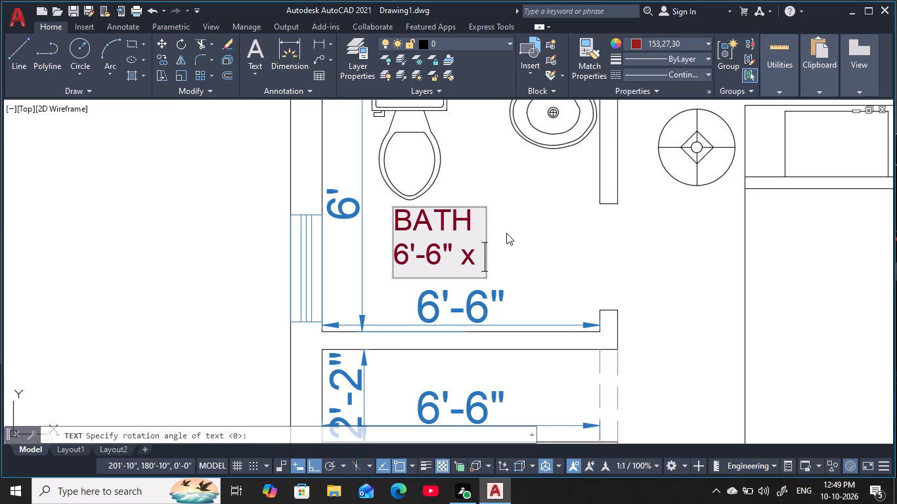
type("6'")
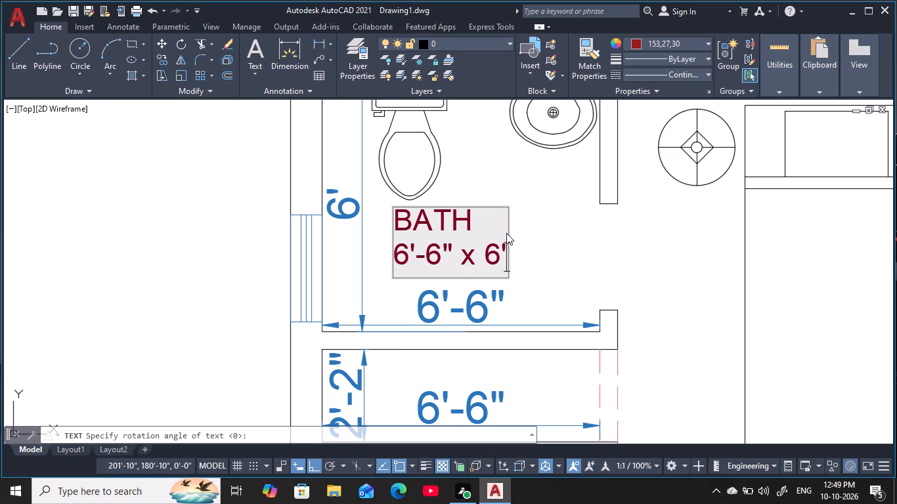
key("minus")
key("0")
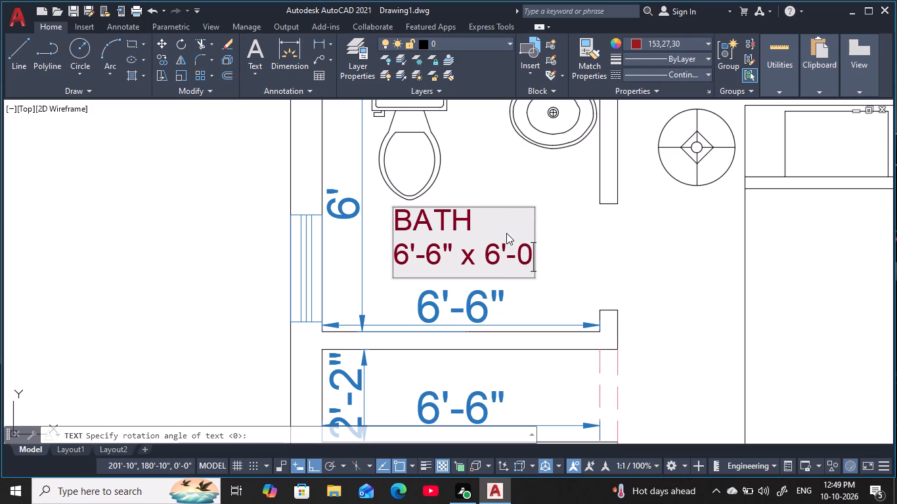
key("shift+quotedbl")
key("Return")
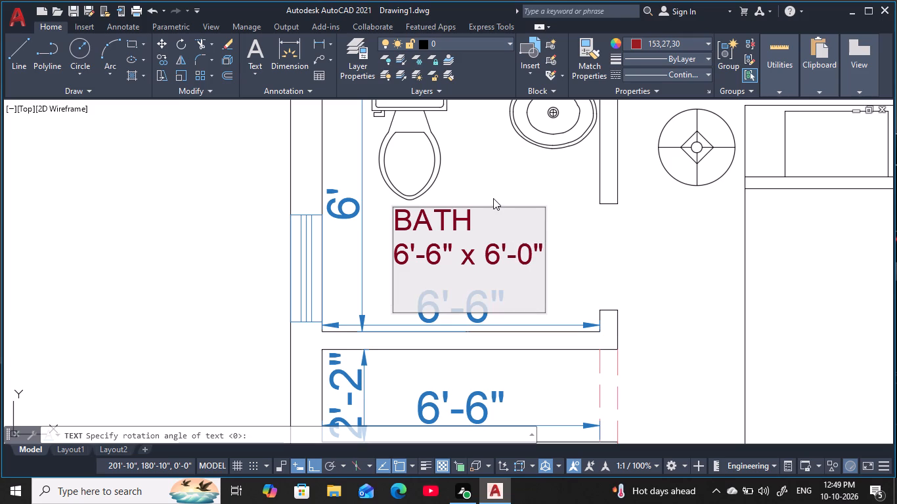
left_click(502, 186)
key("Escape")
key("Escape")
key("Escape")
Copy both lines of the BATH label straight down into the narrow 2'-2" deep space below the northwest bathroom.
middle_click_drag(524, 210, 497, 178)
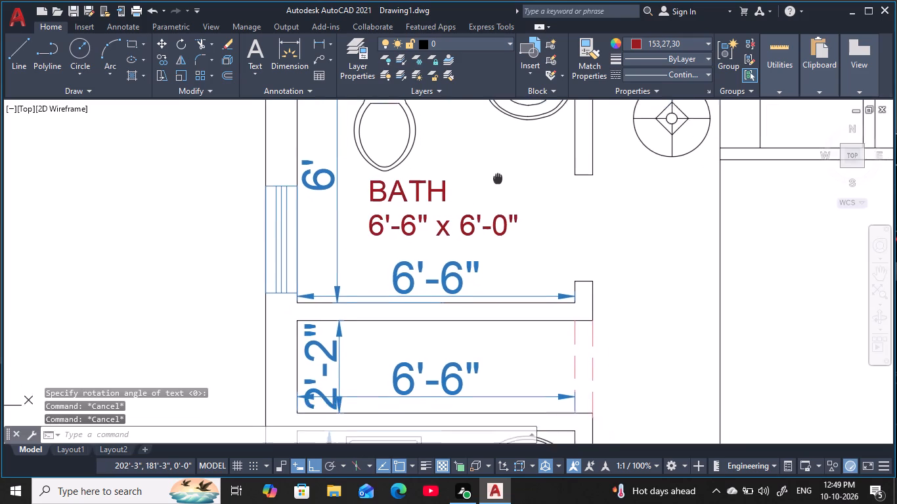
middle_click_drag(497, 178, 495, 174)
scroll(494, 174, "down", 1)
middle_click(494, 174)
key("Escape")
key("Escape")
left_click(431, 184)
left_click(443, 213)
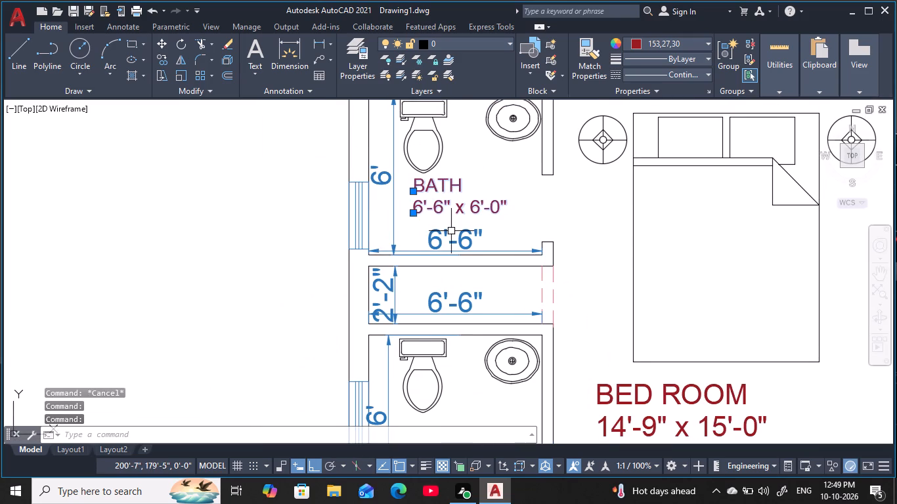
key("c")
type("o")
key("space")
left_click(443, 205)
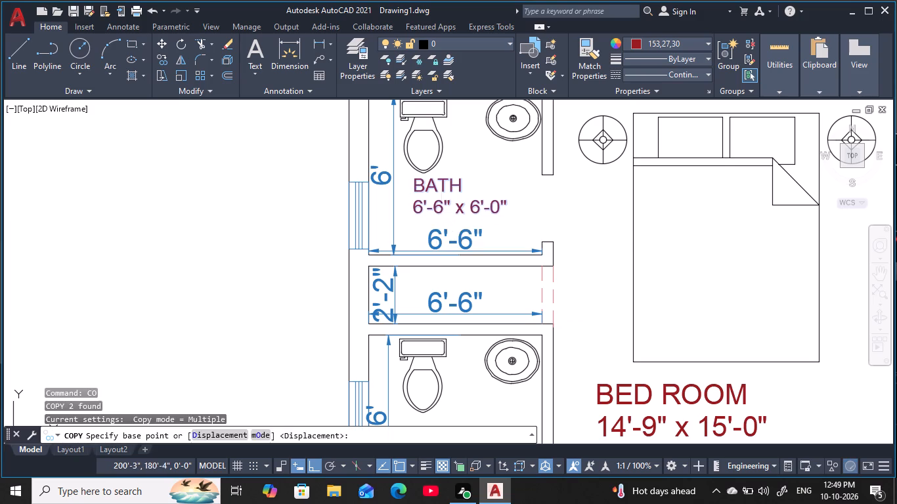
middle_click_drag(475, 299, 464, 255)
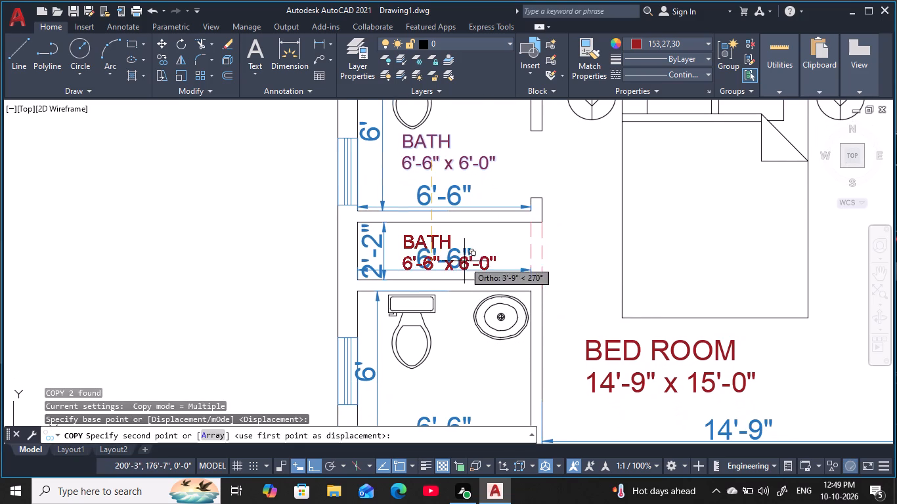
left_click(468, 260)
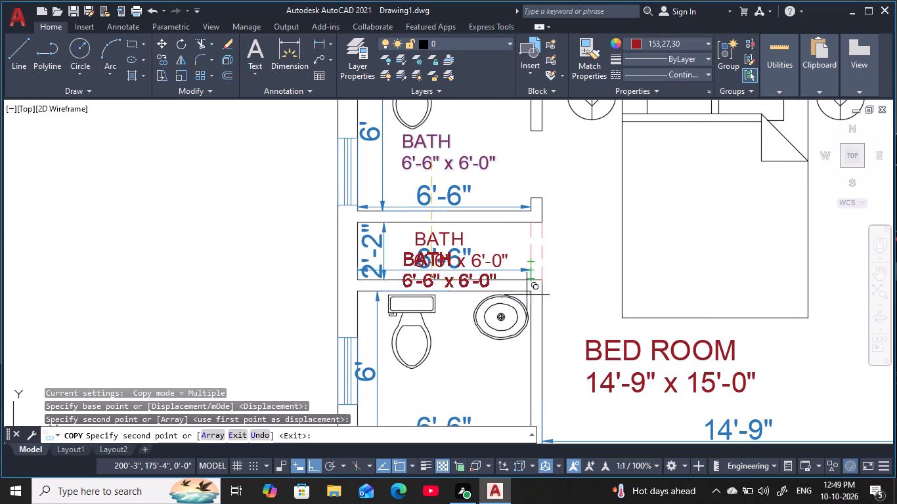
Turn off Ortho and place another copy of the BATH label in the second 6'-6" wide bathroom, below its toilet.
key("F8")
middle_click_drag(574, 242, 534, 241)
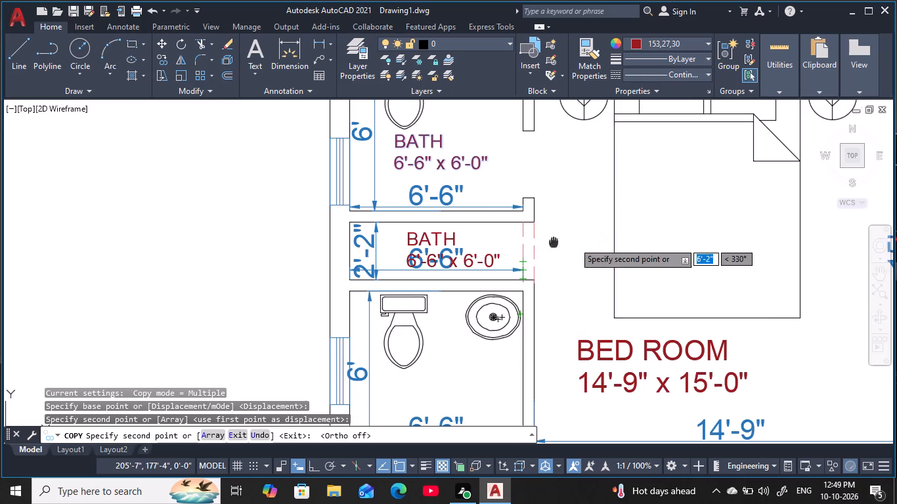
middle_click_drag(534, 241, 396, 234)
scroll(475, 255, "down", 1)
middle_click_drag(491, 247, 389, 278)
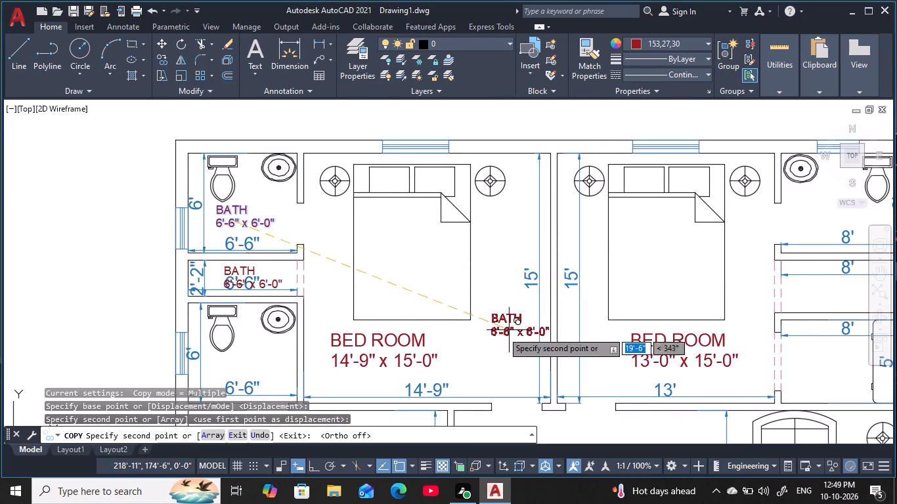
middle_click_drag(490, 336, 641, 171)
scroll(400, 213, "up", 1)
middle_click_drag(400, 213, 402, 232)
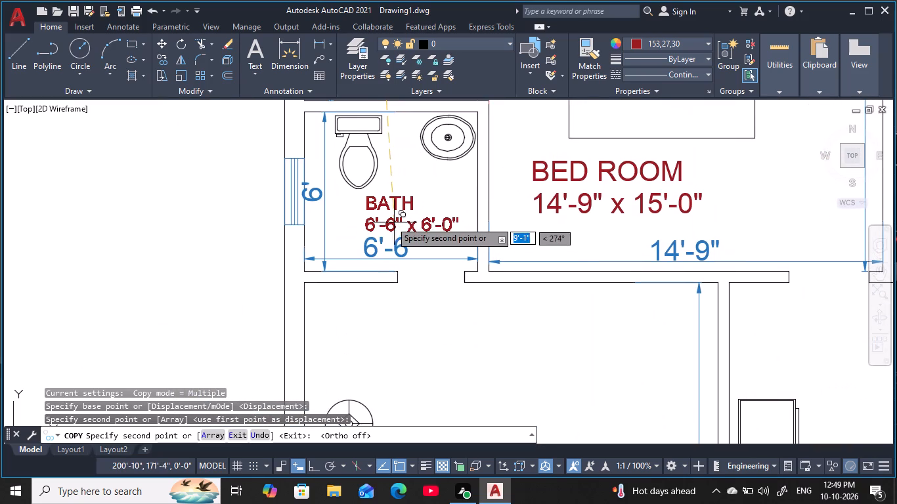
left_click(391, 219)
Place copies of the BATH label in the 2'-7" deep space and the 7' wide bathroom west of the kitchen.
scroll(475, 270, "down", 2)
middle_click_drag(476, 270, 450, 165)
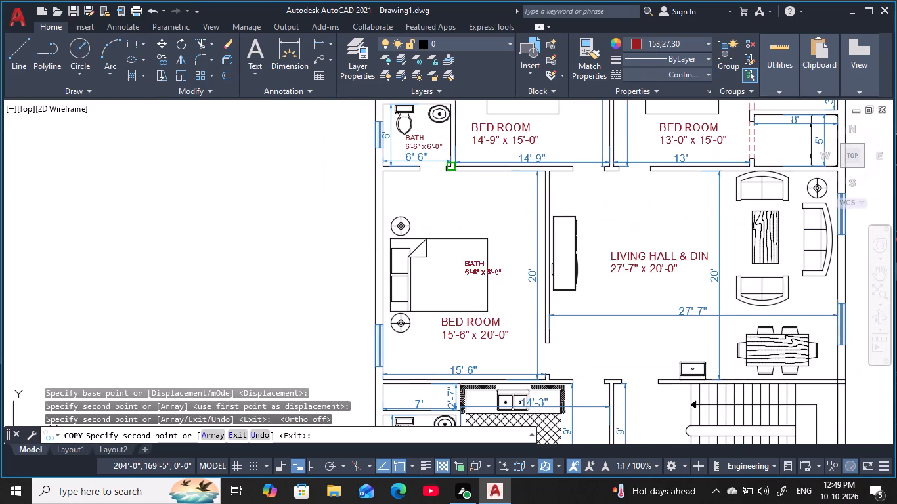
middle_click_drag(473, 308, 488, 161)
scroll(431, 252, "up", 2)
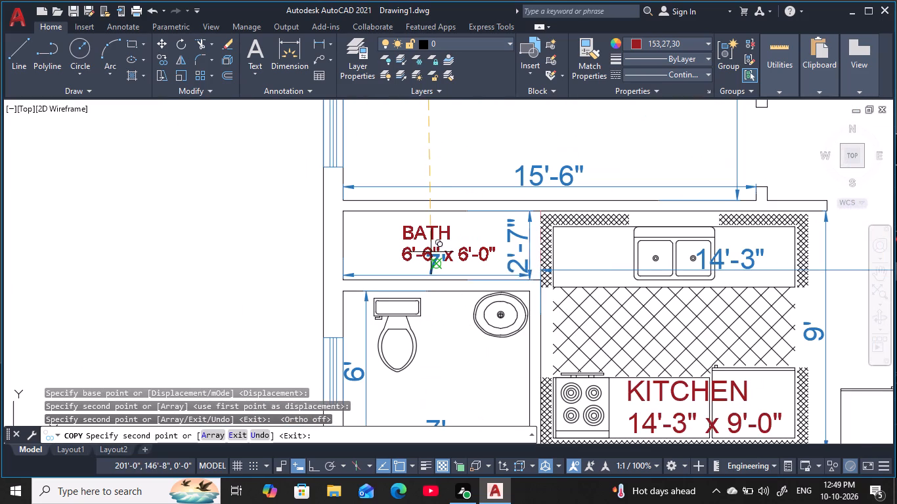
left_click(412, 249)
middle_click_drag(460, 280, 481, 158)
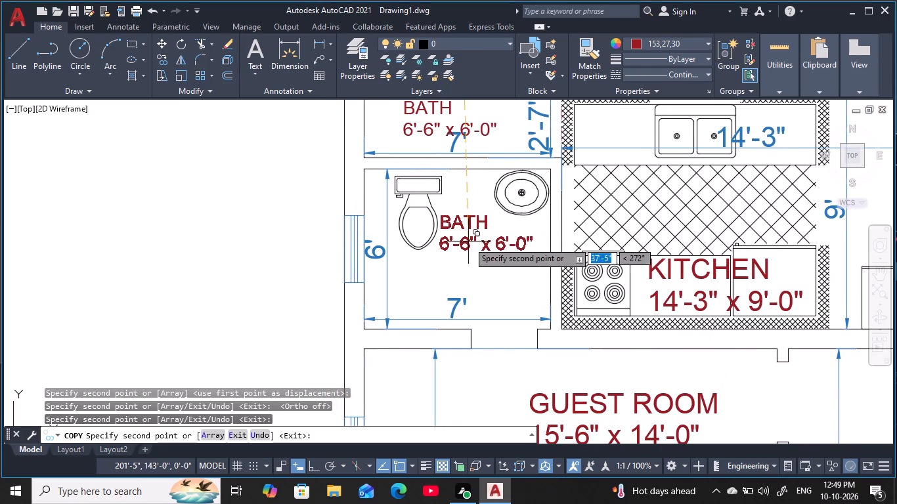
left_click(471, 260)
Place copies of the BATH label in the three 8' wide rooms stacked at the plan's northeast corner.
middle_click_drag(481, 272, 490, 119)
scroll(488, 121, "down", 2)
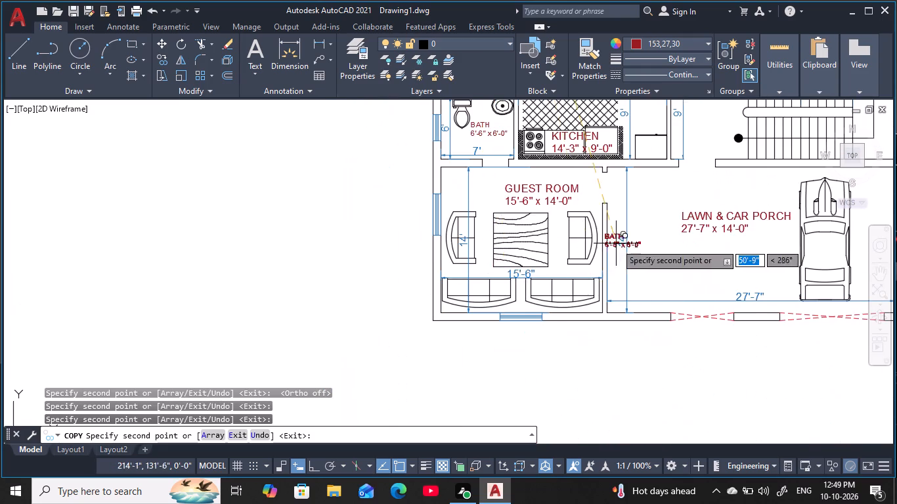
middle_click_drag(617, 243, 395, 373)
middle_click_drag(535, 230, 466, 375)
middle_click_drag(552, 217, 500, 361)
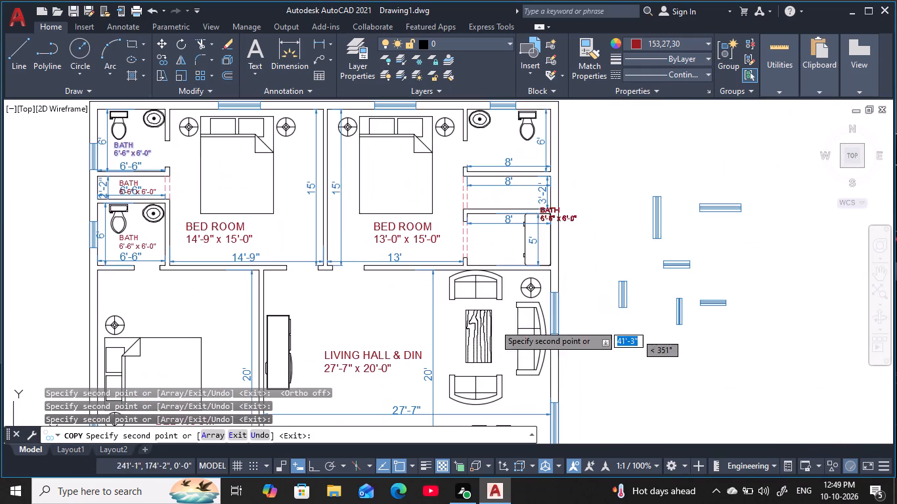
scroll(492, 250, "up", 2)
left_click(492, 242)
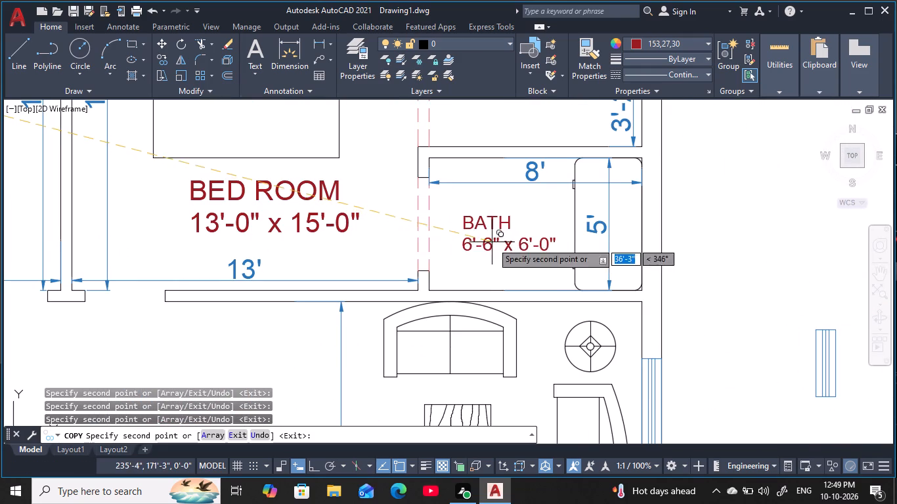
middle_click_drag(497, 237, 481, 356)
left_click(495, 244)
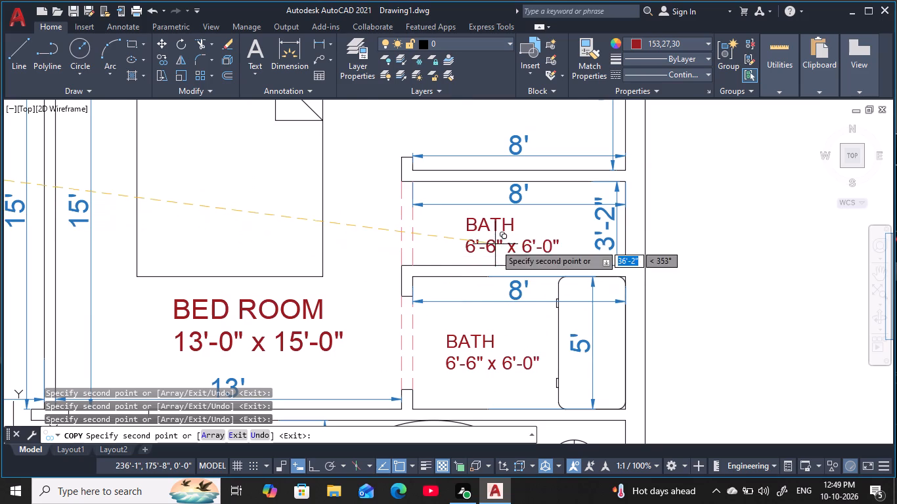
middle_click_drag(498, 257, 515, 387)
left_click(505, 238)
Place a copy of the BATH label in the area between the kitchen and the staircase, and end the copying.
scroll(523, 299, "down", 3)
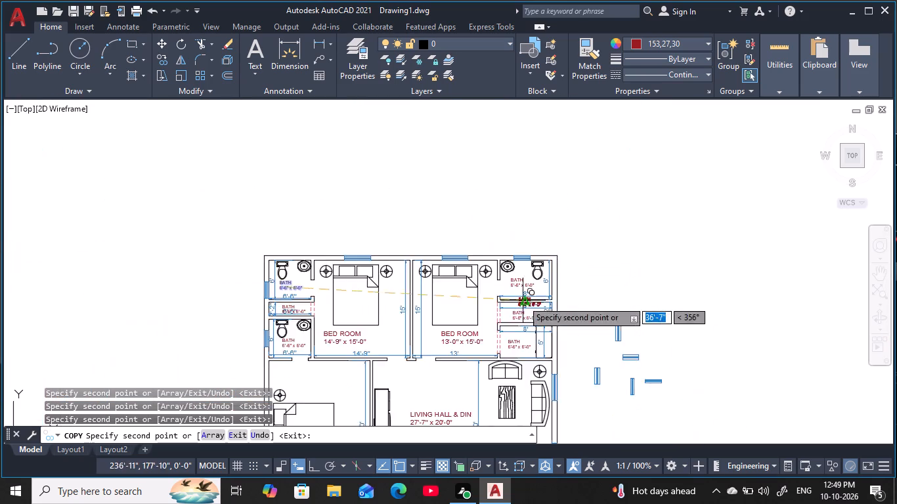
middle_click_drag(523, 301, 607, 124)
middle_click_drag(546, 277, 519, 168)
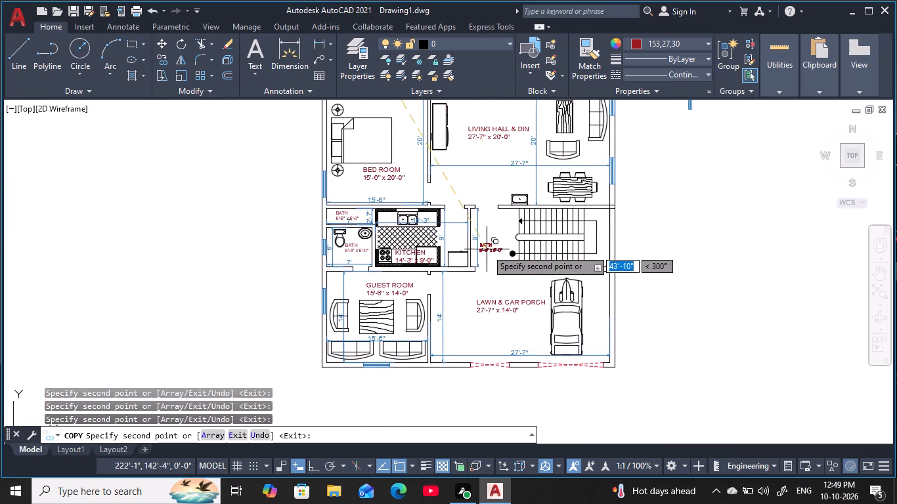
scroll(491, 247, "up", 2)
left_click(493, 222)
middle_click_drag(561, 287, 525, 180)
scroll(510, 220, "down", 2)
middle_click_drag(509, 225, 500, 404)
scroll(435, 221, "up", 1)
middle_click_drag(435, 225, 466, 319)
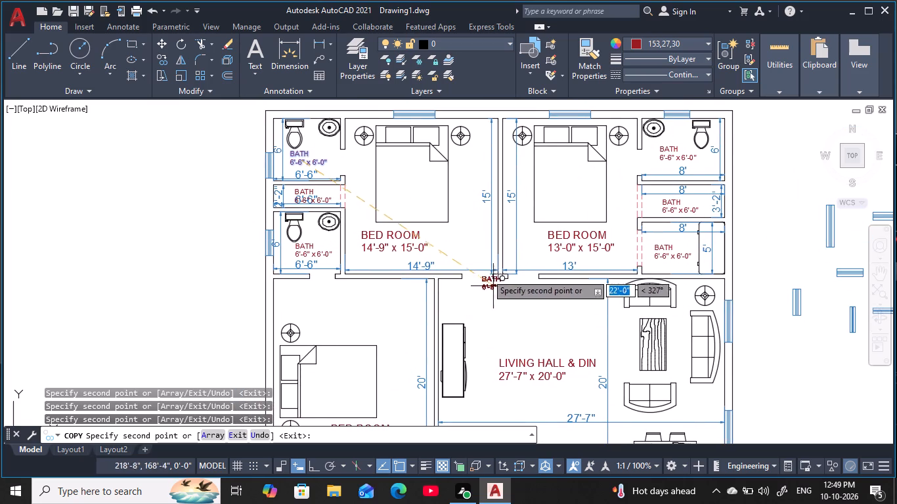
key("Escape")
key("Escape")
key("Escape")
key("Escape")
key("Escape")
Change the size line of the BATH label in the 2'-2" deep space between the two western bathrooms to 6'-6" x 2'-2".
middle_click_drag(324, 172, 466, 203)
key("Escape")
scroll(456, 205, "up", 2)
middle_click(456, 205)
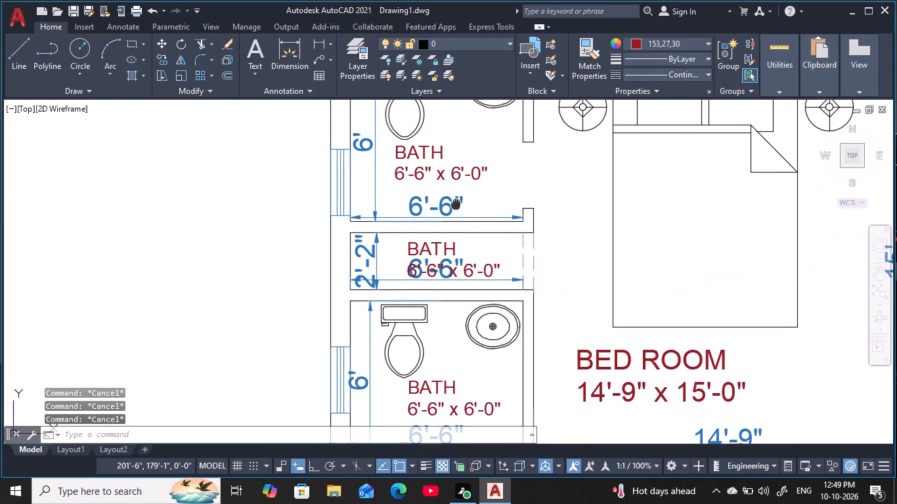
key("Escape")
key("Escape")
key("Escape")
key("Escape")
middle_click_drag(460, 221, 482, 204)
key("Escape")
scroll(485, 213, "up", 2)
middle_click(485, 213)
key("Escape")
key("Escape")
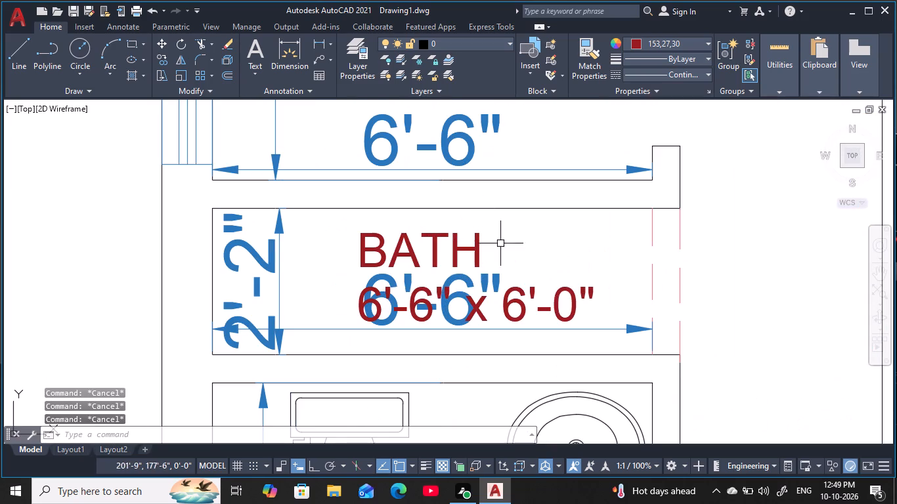
key("Escape")
double_click(534, 291)
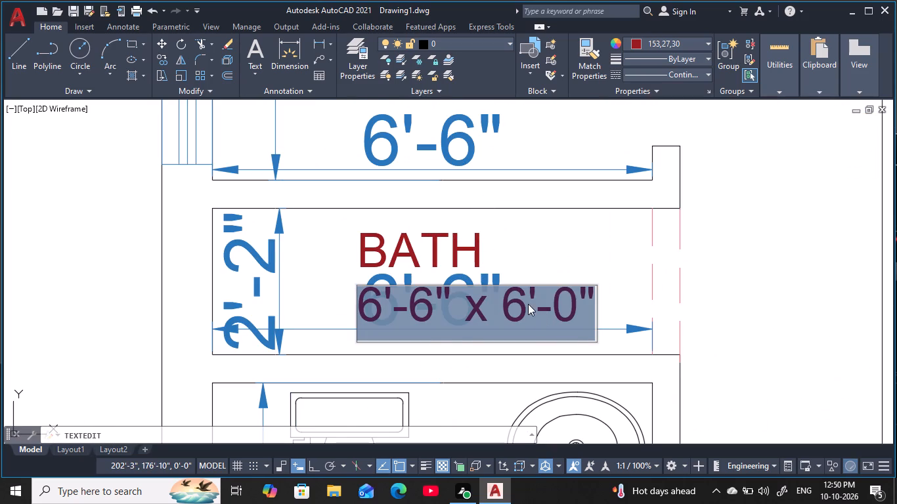
left_click(529, 304)
key("BackSpace")
key("2")
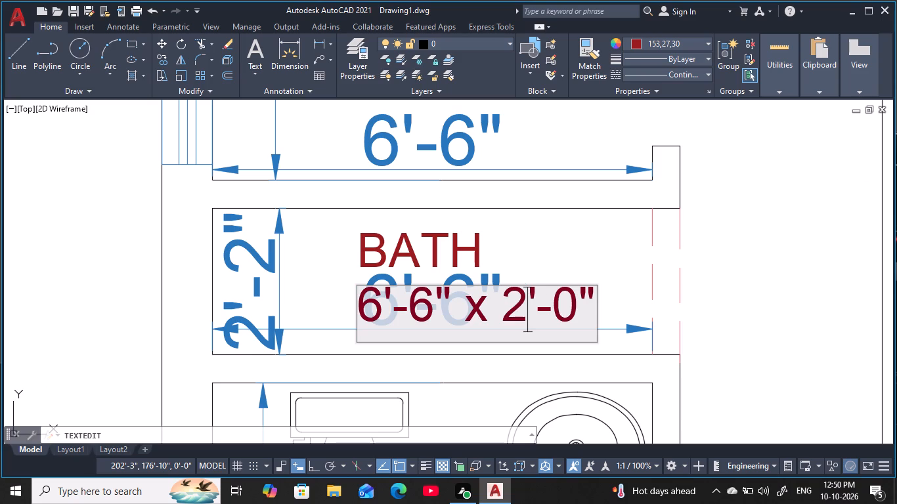
left_click(575, 308)
key("BackSpace")
key("2")
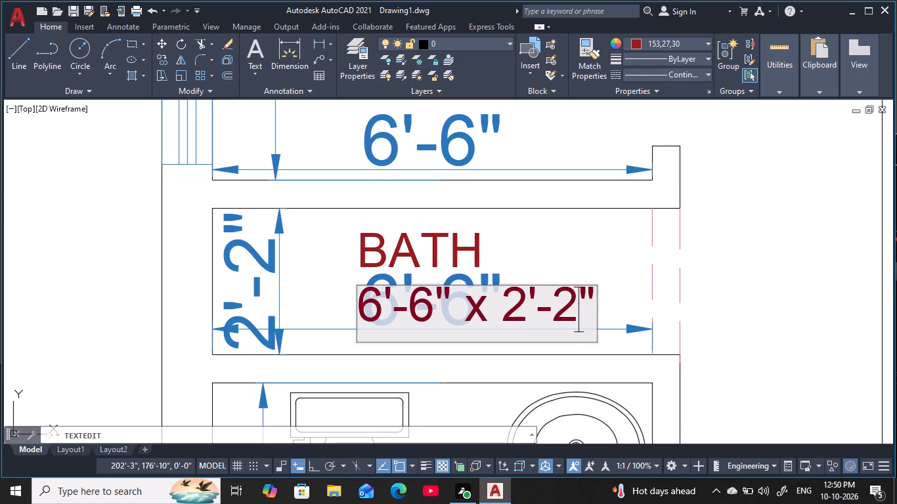
key("Return")
scroll(567, 314, "down", 1)
key("Escape")
key("Escape")
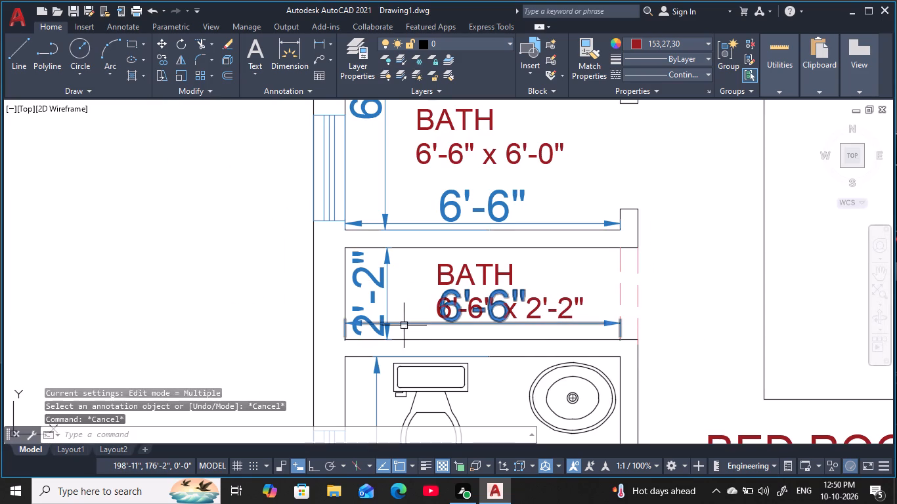
key("Escape")
key("Escape")
key("Escape")
key("Escape")
key("Escape")
key("Escape")
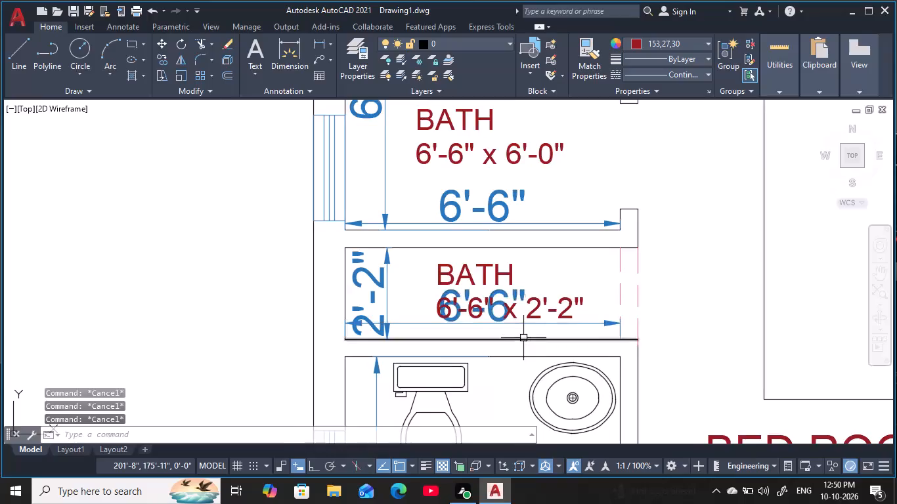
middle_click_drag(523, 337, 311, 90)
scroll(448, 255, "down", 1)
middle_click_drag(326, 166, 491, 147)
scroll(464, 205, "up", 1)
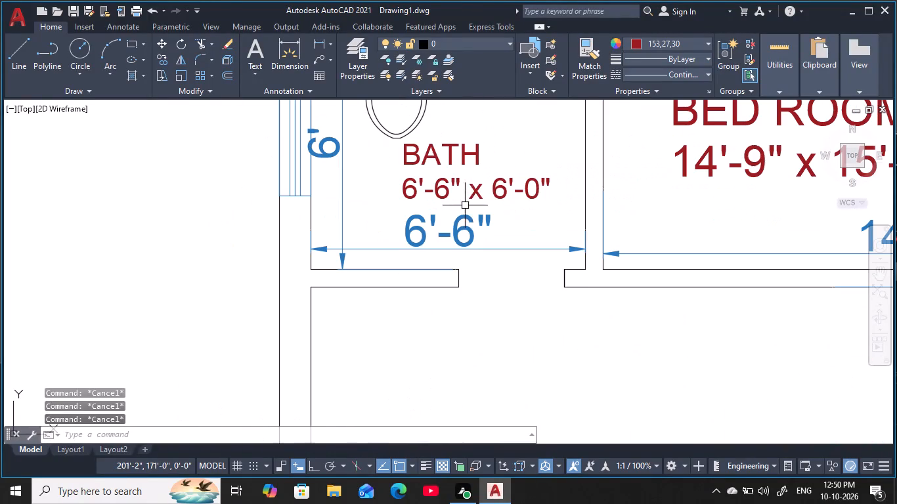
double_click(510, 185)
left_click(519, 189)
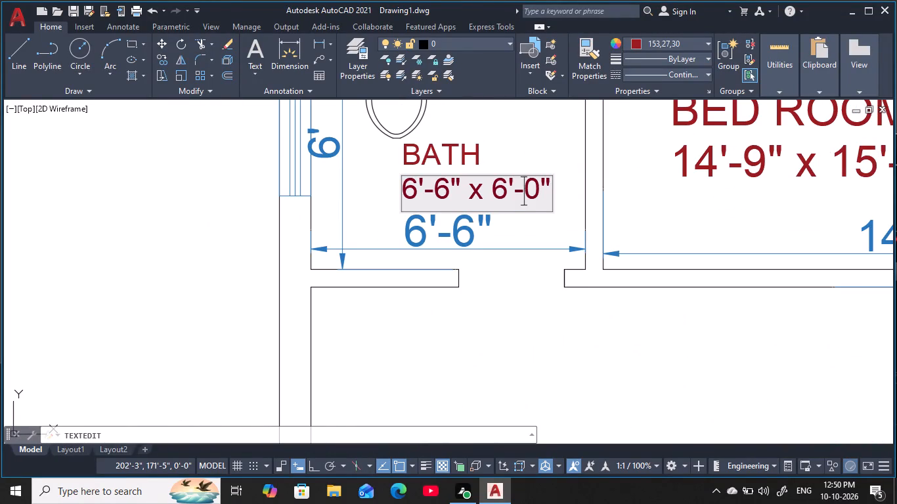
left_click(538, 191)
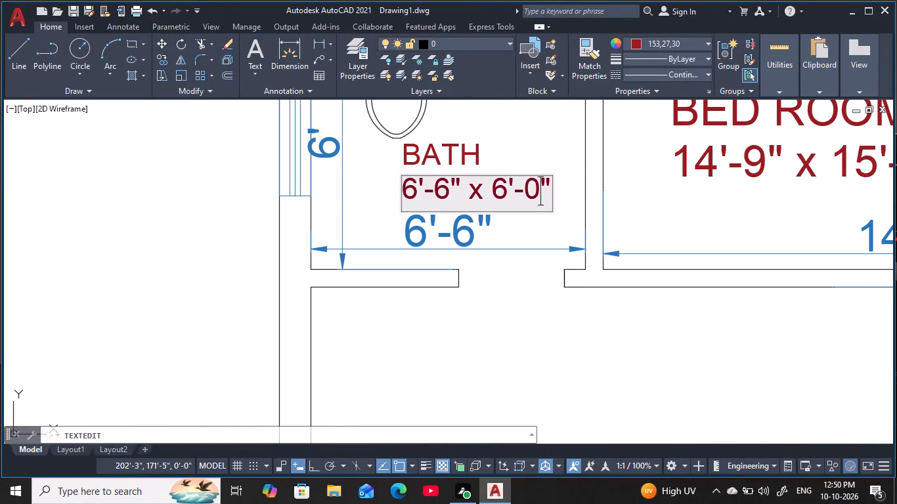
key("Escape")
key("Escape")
In the size line of the BATH label in the 2'-7" deep space west of the kitchen, set the width's inches to 0.
scroll(533, 209, "down", 2)
middle_click_drag(535, 212, 531, 194)
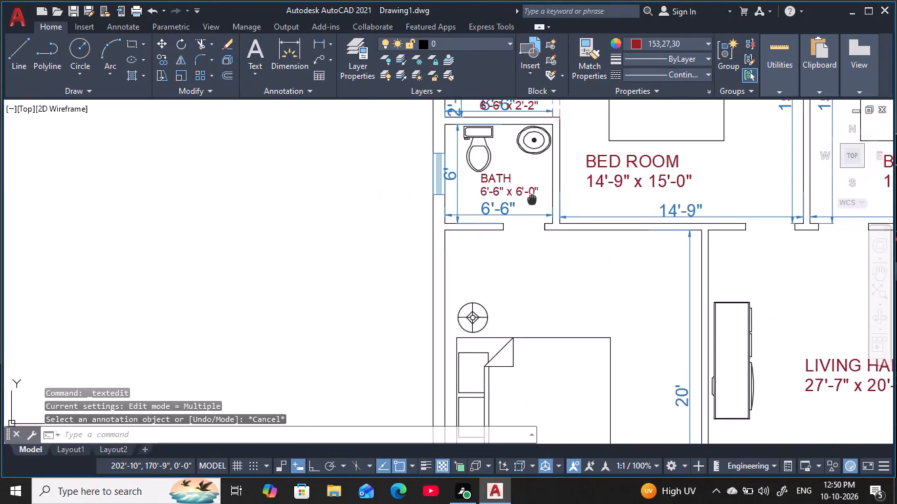
middle_click_drag(531, 194, 530, 159)
middle_click_drag(544, 286, 481, 155)
middle_click_drag(484, 330, 516, 156)
scroll(482, 262, "up", 2)
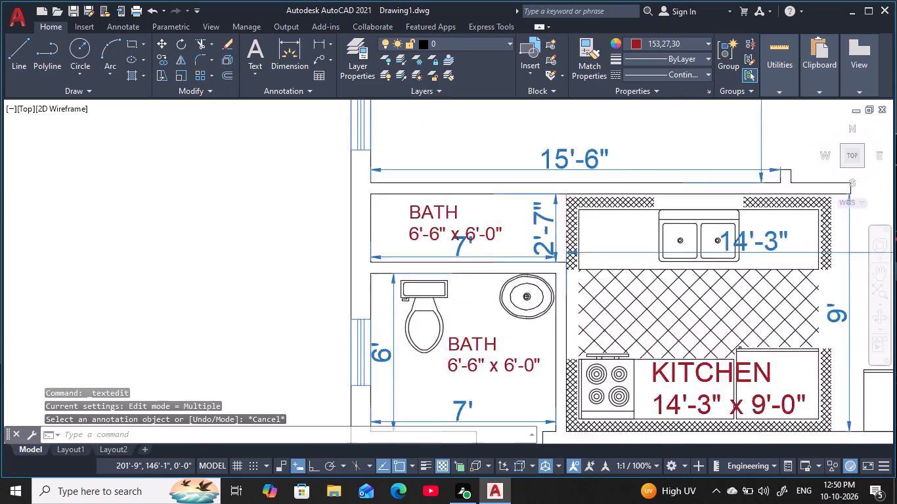
scroll(482, 262, "up", 1)
middle_click_drag(484, 263, 529, 312)
scroll(536, 310, "down", 1)
double_click(538, 265)
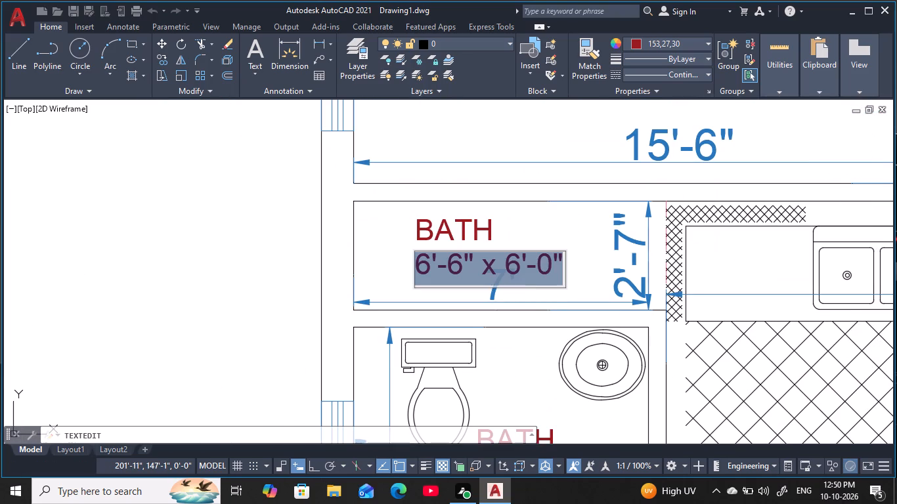
left_click(462, 265)
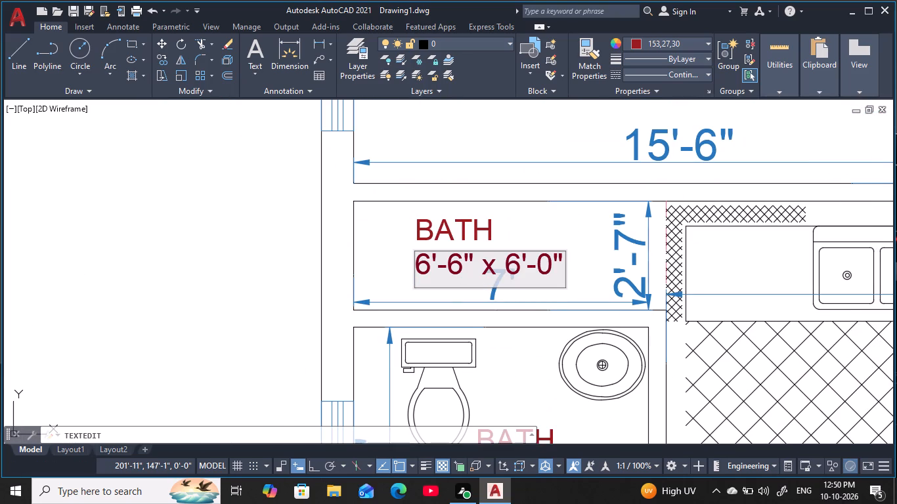
key("BackSpace")
key("0")
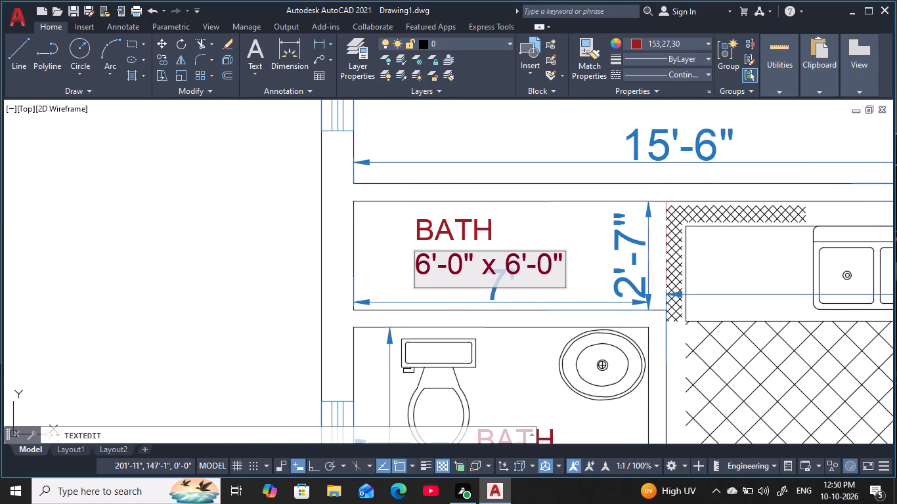
Set the size label of the narrow upper bath beside the kitchen to 7'-0" x 2'-7".
left_click(430, 262)
key("BackSpace")
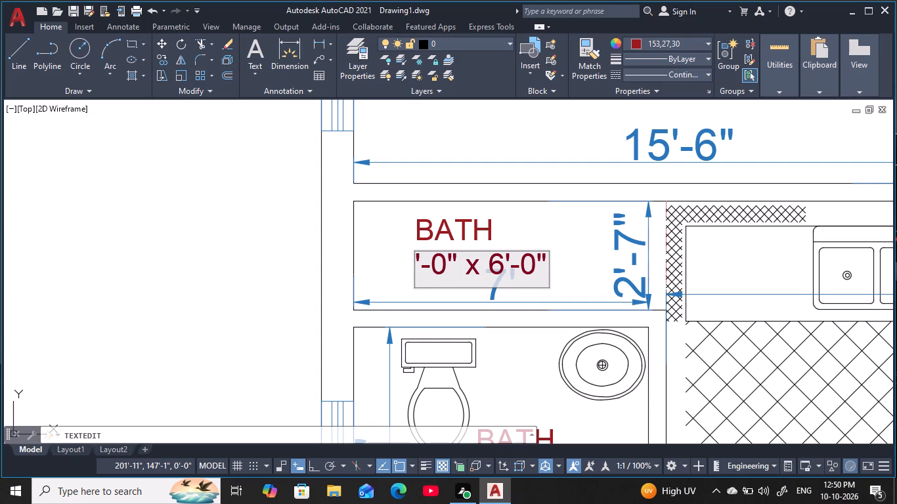
key("7")
key("Right")
key("Right")
key("Right")
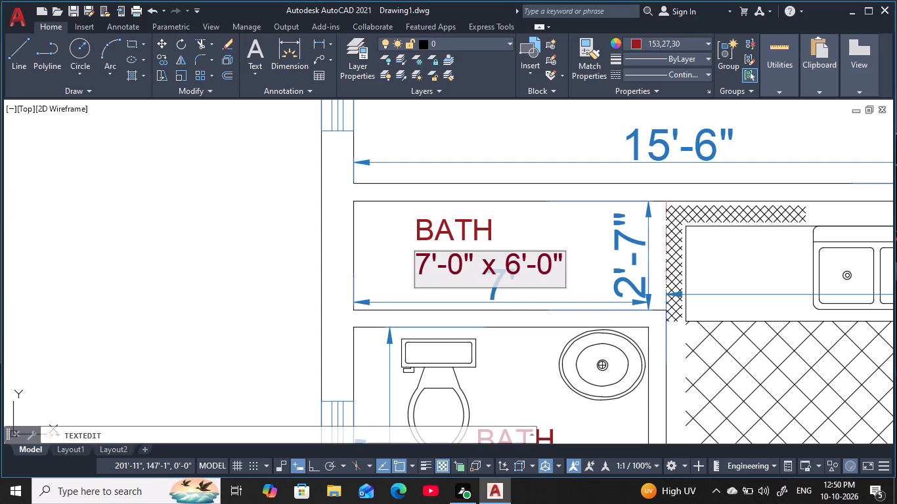
key("Right")
key("Right")
key("Right")
key("Right")
key("Right")
key("BackSpace")
key("2")
key("Right")
key("Right")
key("Right")
key("BackSpace")
key("7")
key("Return")
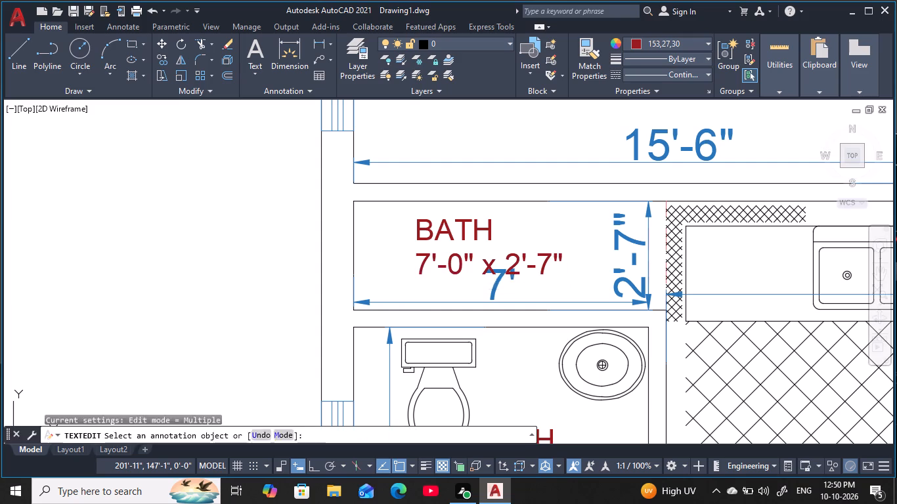
key("Escape")
key("Escape")
key("Escape")
key("Escape")
Set the size label of the bath with the toilet and washbasin to 7'-0" x 6'-0".
middle_click_drag(561, 329, 498, 102)
scroll(415, 287, "down", 1)
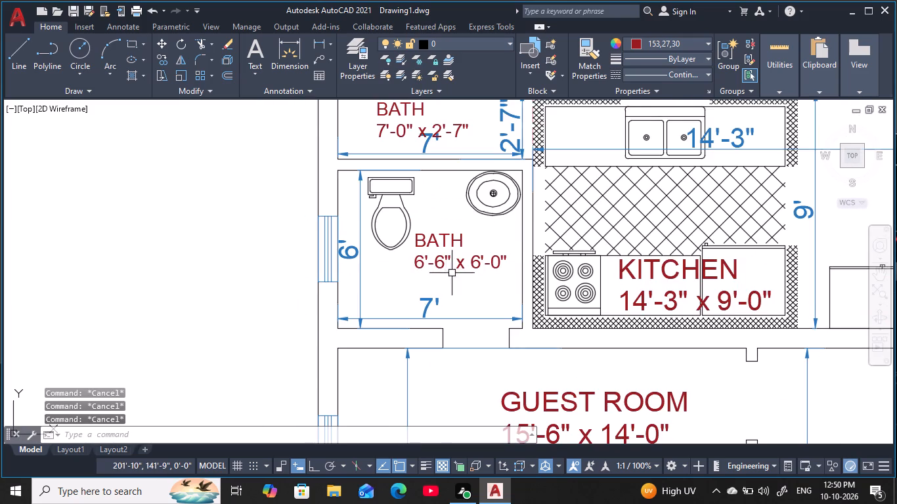
scroll(457, 268, "up", 1)
double_click(484, 257)
left_click(527, 261)
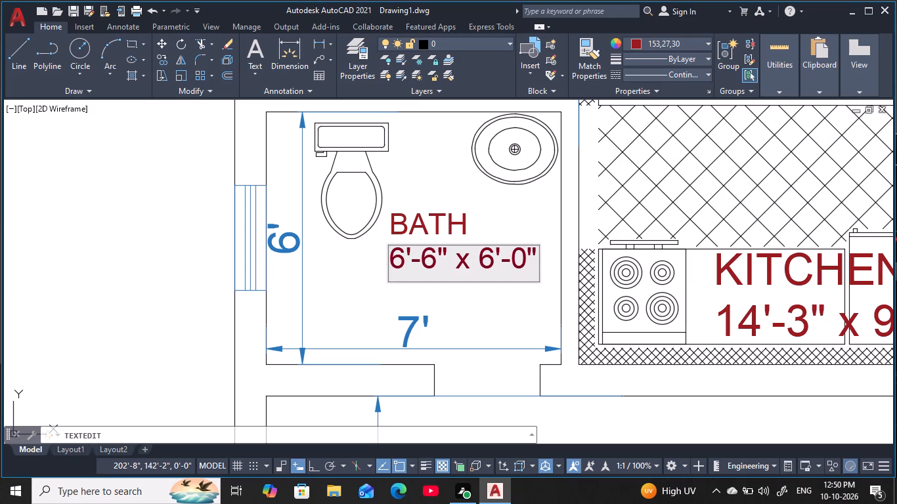
key("Left")
key("Left")
key("Left")
key("Left")
key("Left")
key("Left")
key("Left")
key("Left")
key("Left")
key("Right")
key("BackSpace")
key("0")
key("Left")
key("Left")
key("Left")
key("BackSpace")
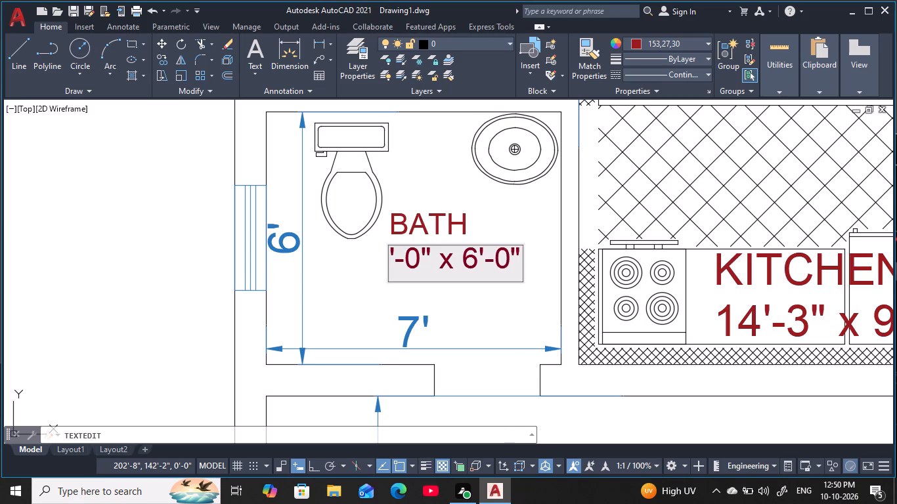
key("7")
key("Return")
key("Escape")
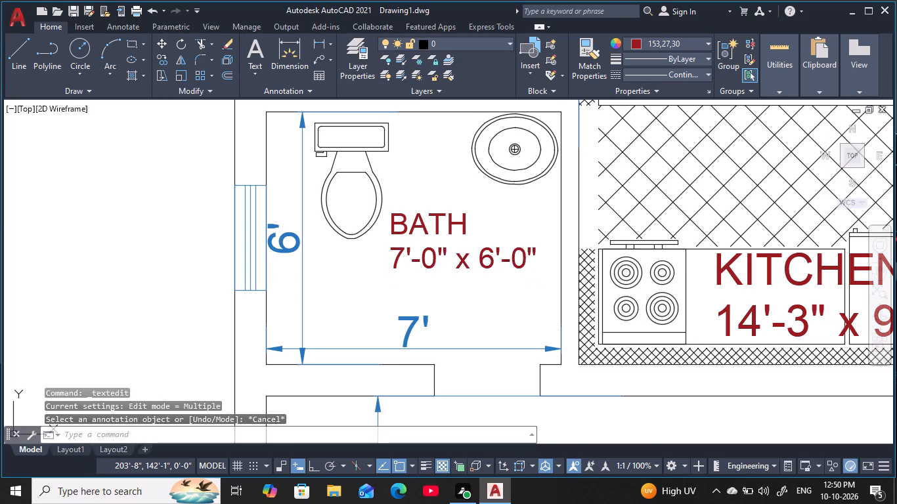
key("Escape")
key("Escape")
key("Escape")
Rename the BATH label in the 8' by 5' room beside the 13'-0" x 15'-0" bedroom as DRESSING.
scroll(522, 269, "down", 1)
middle_click_drag(522, 269, 412, 123)
scroll(410, 120, "down", 3)
middle_click_drag(434, 190, 373, 305)
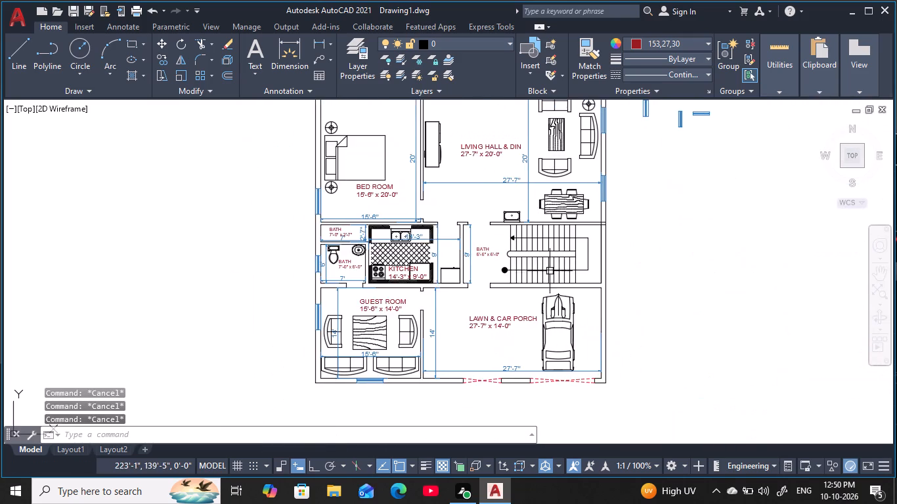
scroll(562, 262, "up", 1)
middle_click_drag(487, 190, 496, 303)
scroll(482, 245, "up", 2)
middle_click_drag(481, 245, 447, 434)
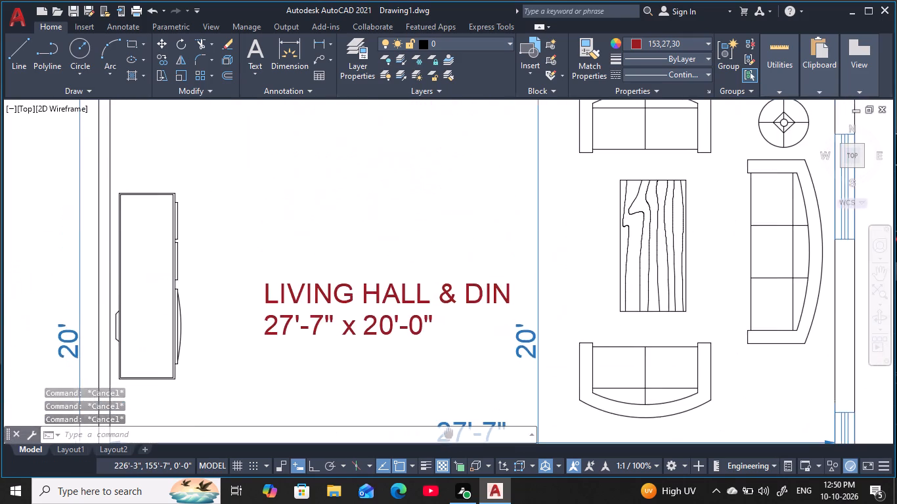
scroll(516, 228, "down", 3)
middle_click_drag(516, 228, 481, 334)
scroll(517, 273, "up", 3)
middle_click_drag(569, 261, 489, 334)
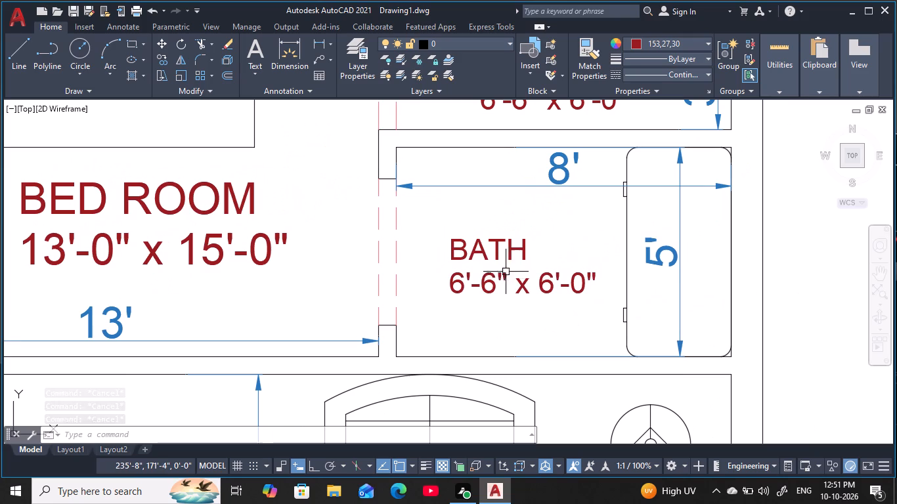
double_click(504, 258)
key("Escape")
key("Escape")
key("Escape")
key("Escape")
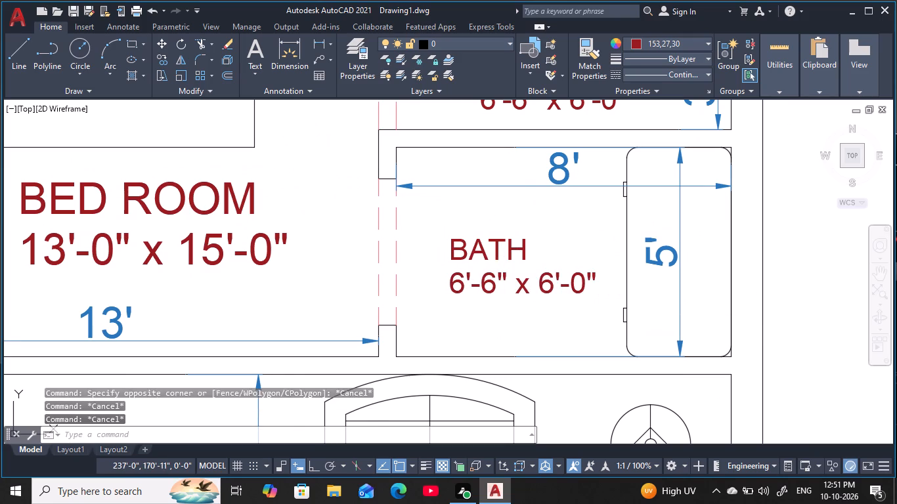
key("Escape")
key("Escape")
key("Escape")
double_click(525, 257)
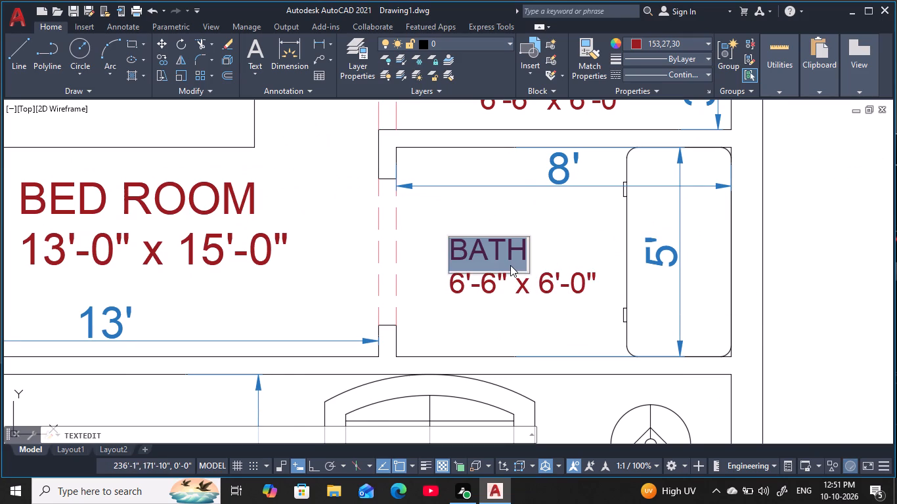
left_click(524, 256)
key("BackSpace")
key("BackSpace")
key("BackSpace")
key("BackSpace")
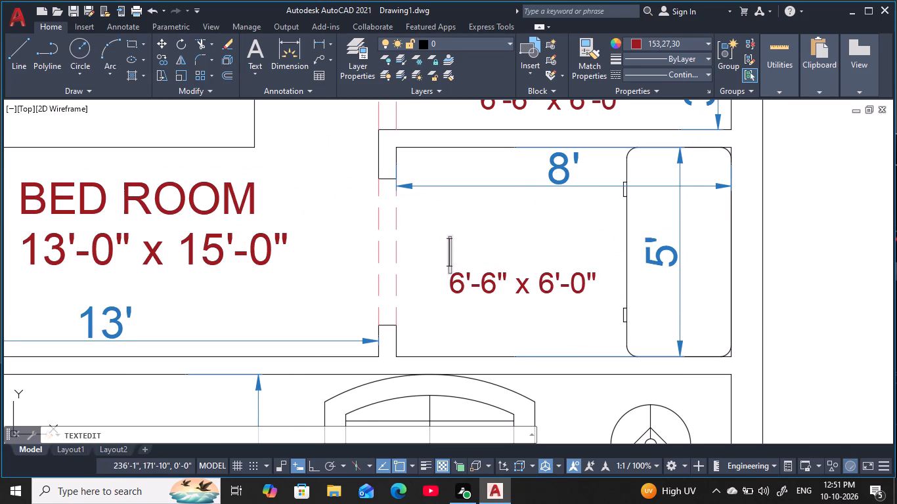
type("dressi")
key("BackSpace")
key("BackSpace")
key("BackSpace")
key("BackSpace")
key("BackSpace")
key("BackSpace")
type("DRESSINH")
key("BackSpace")
key("g")
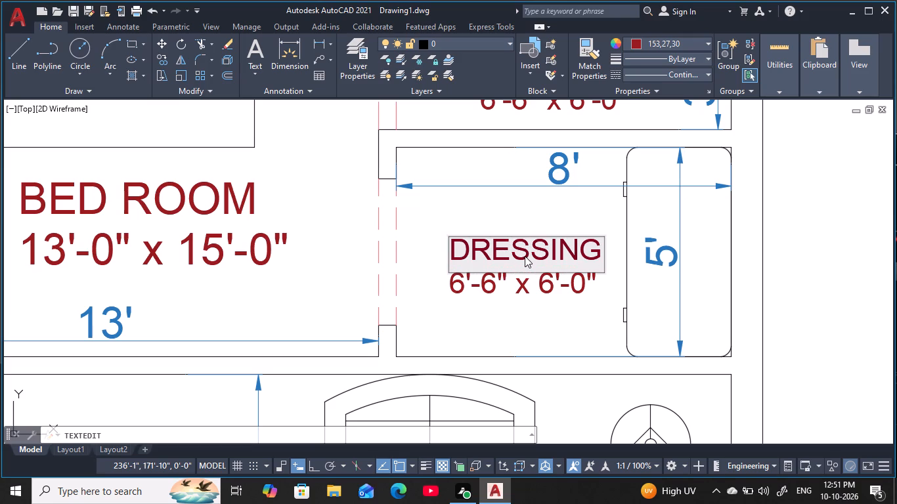
key("Return")
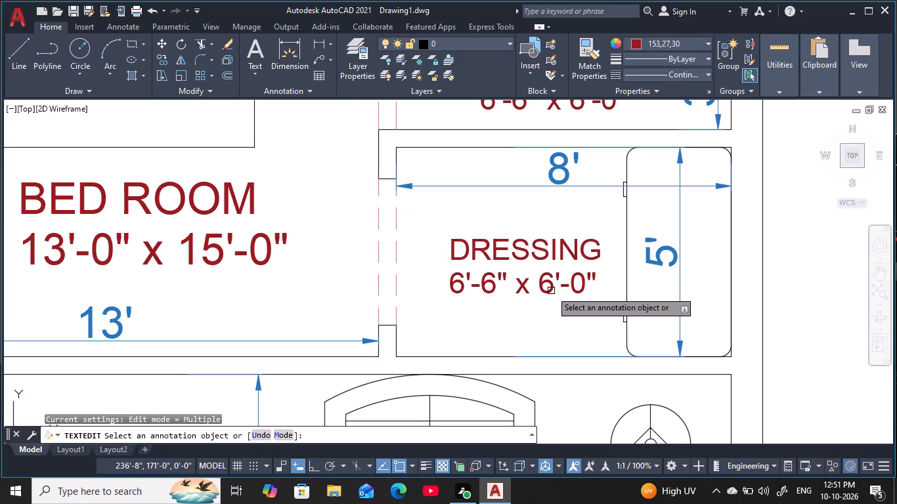
Set the size label under DRESSING to 8'-0" x 5'-0".
double_click(552, 287)
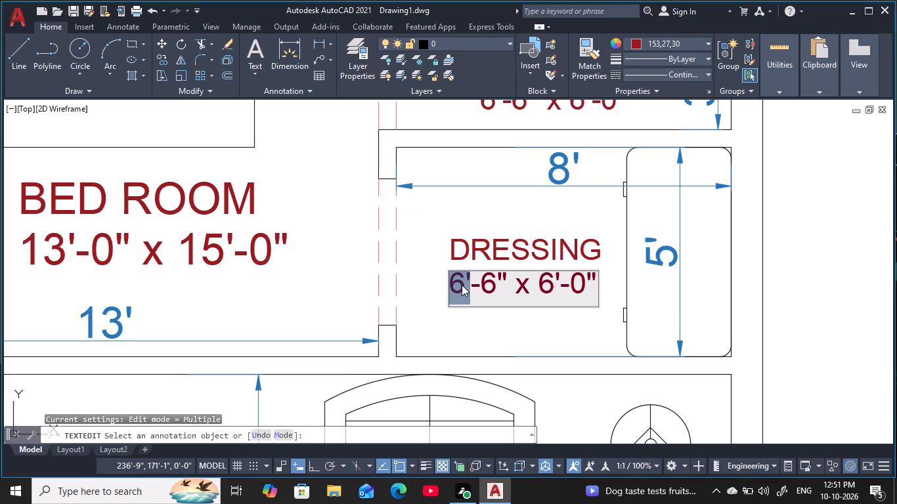
left_click(464, 284)
key("BackSpace")
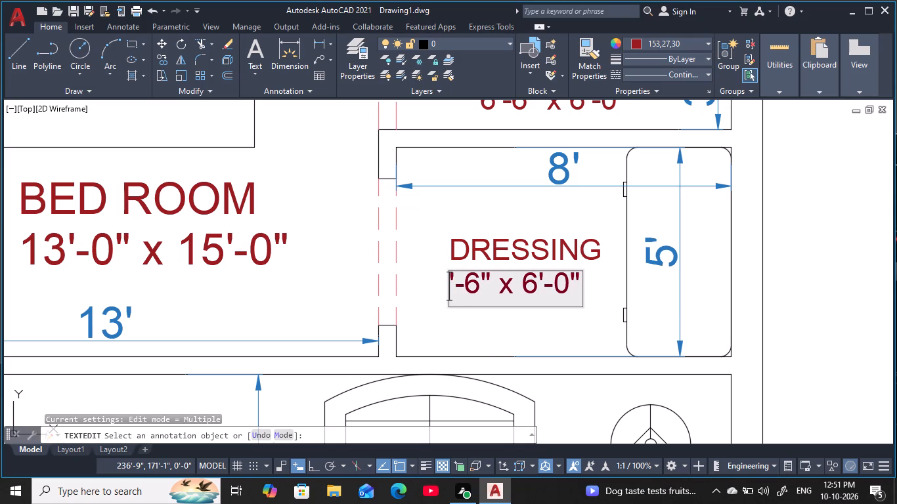
key("8")
left_click(496, 282)
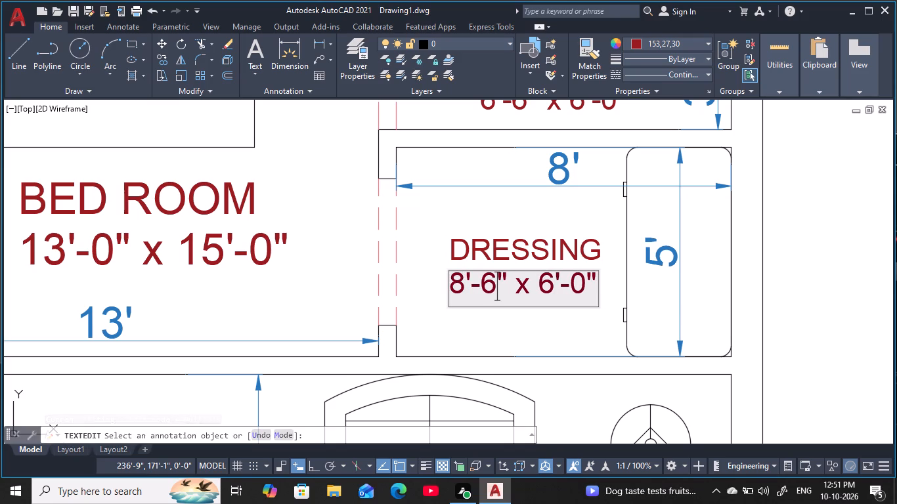
key("BackSpace")
key("0")
left_click(550, 285)
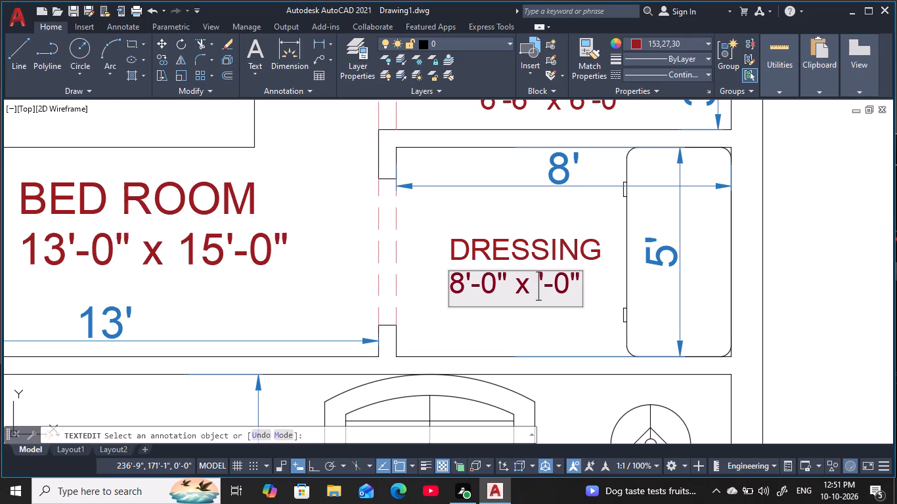
key("BackSpace")
key("5")
key("Return")
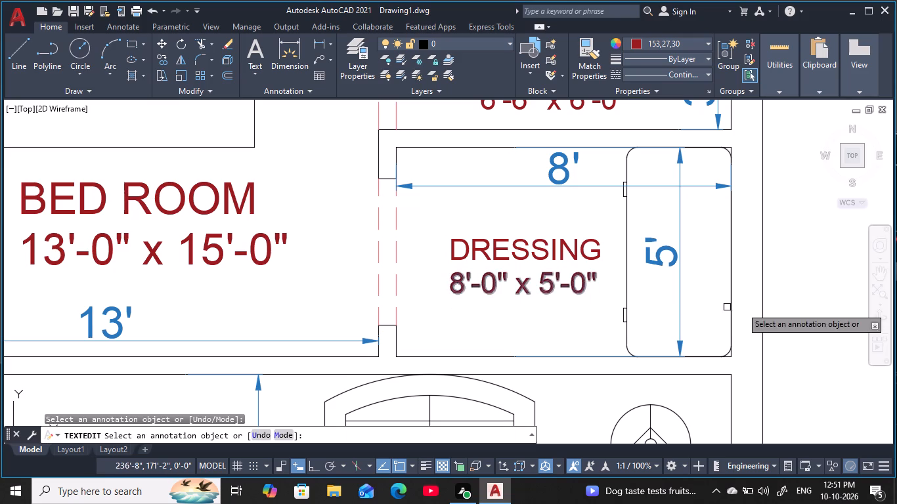
Rename the BATH label in the 8' by 3'-2" space above the dressing room as O.T.S.
middle_click_drag(592, 198, 571, 301)
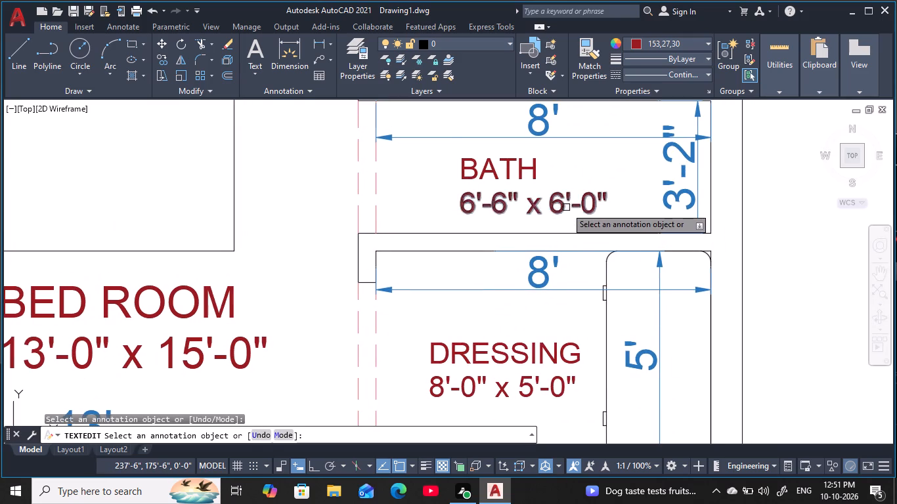
scroll(566, 207, "down", 2)
middle_click_drag(568, 207, 570, 234)
scroll(571, 234, "up", 2)
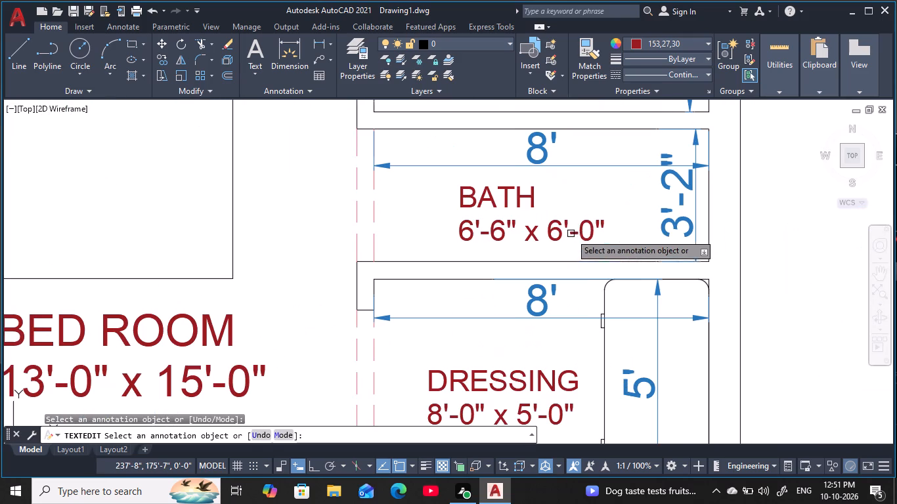
middle_click(571, 234)
double_click(521, 207)
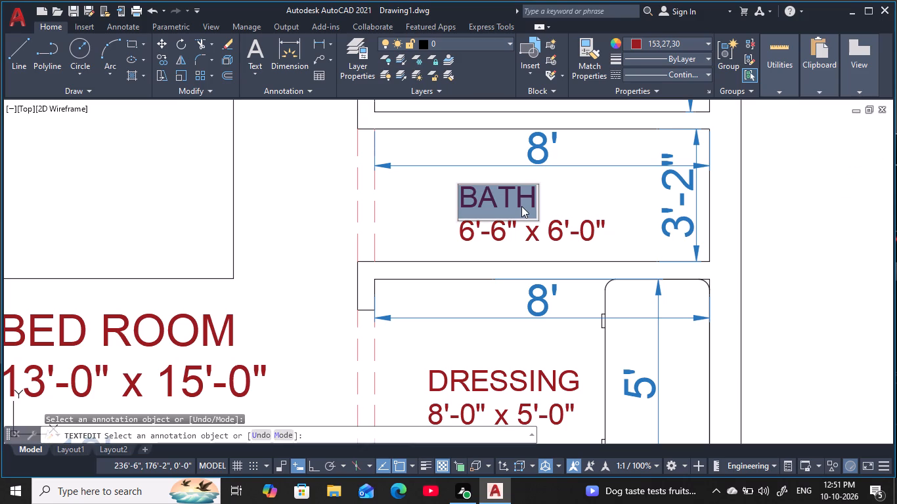
key("BackSpace")
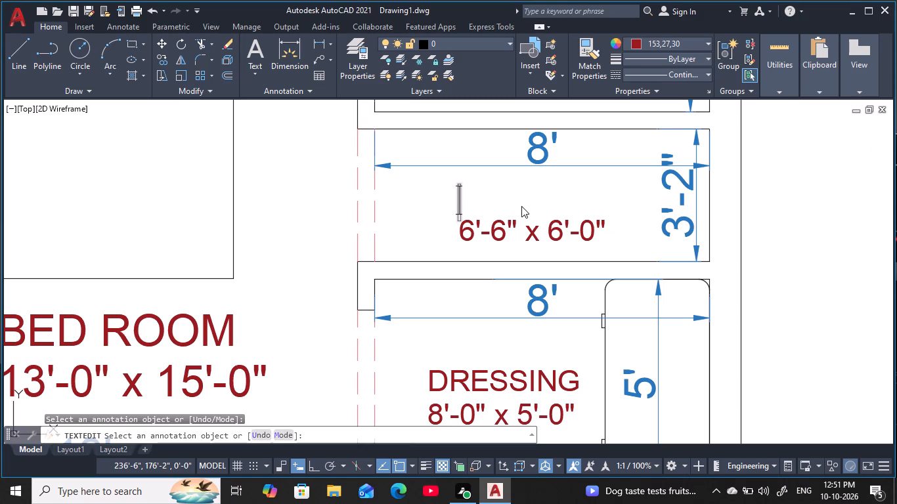
type("O.")
type("T.")
key("s")
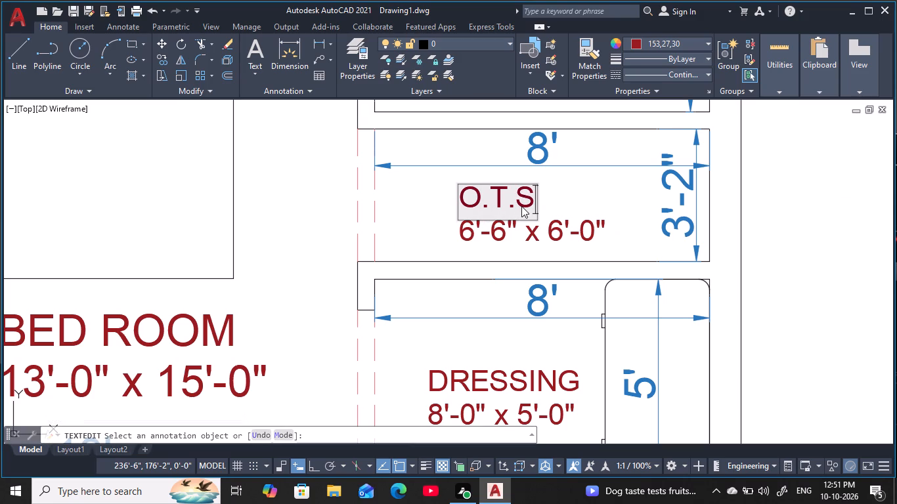
key("Return")
Set the size label under O.T.S above the dressing room to 8'-0" x 3'-2".
double_click(569, 233)
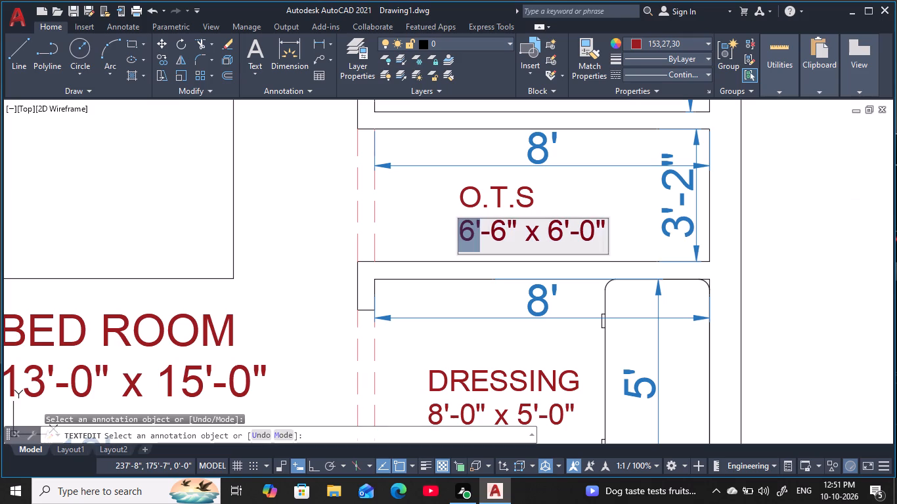
left_click(594, 229)
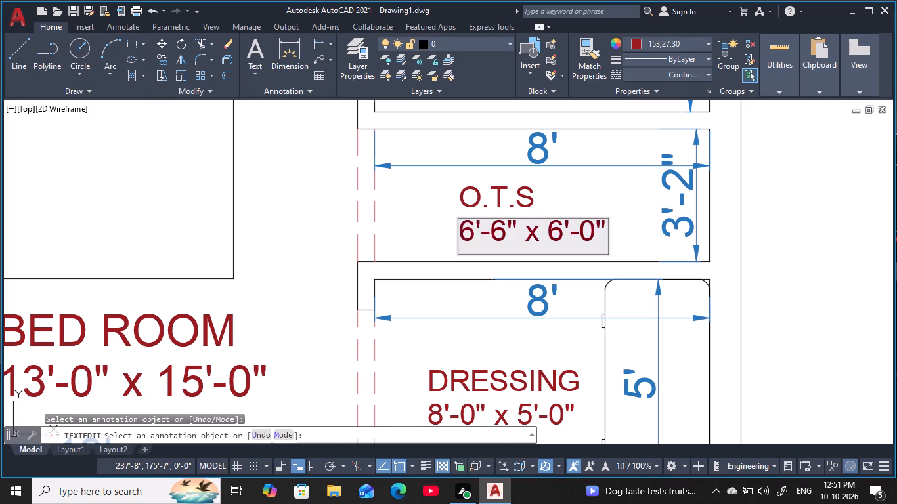
key("BackSpace")
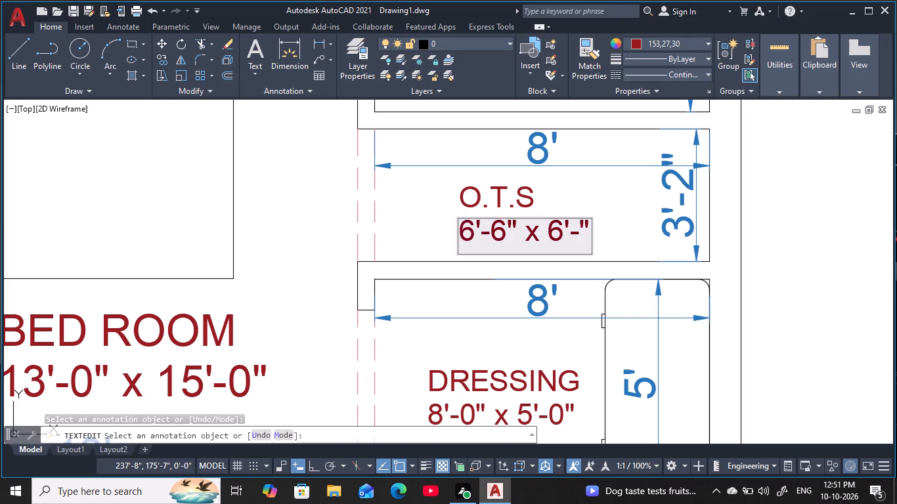
key("2")
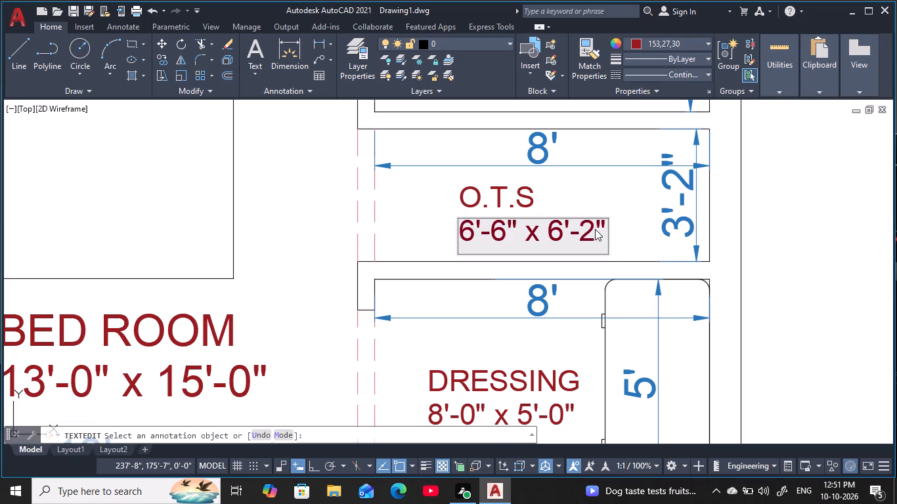
key("Left")
key("Left")
key("Left")
key("BackSpace")
key("3")
key("Left")
key("Left")
key("Left")
key("Left")
key("Left")
key("BackSpace")
key("0")
key("Left")
key("Left")
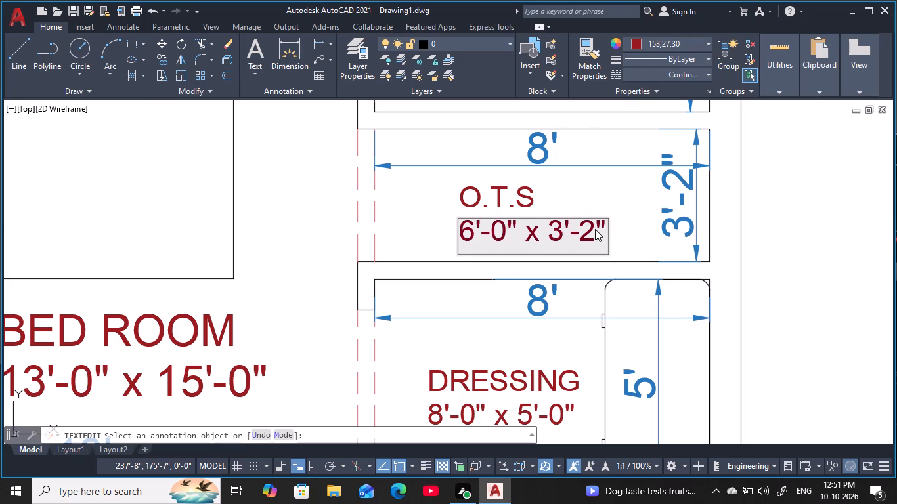
key("Left")
key("BackSpace")
key("8")
key("Return")
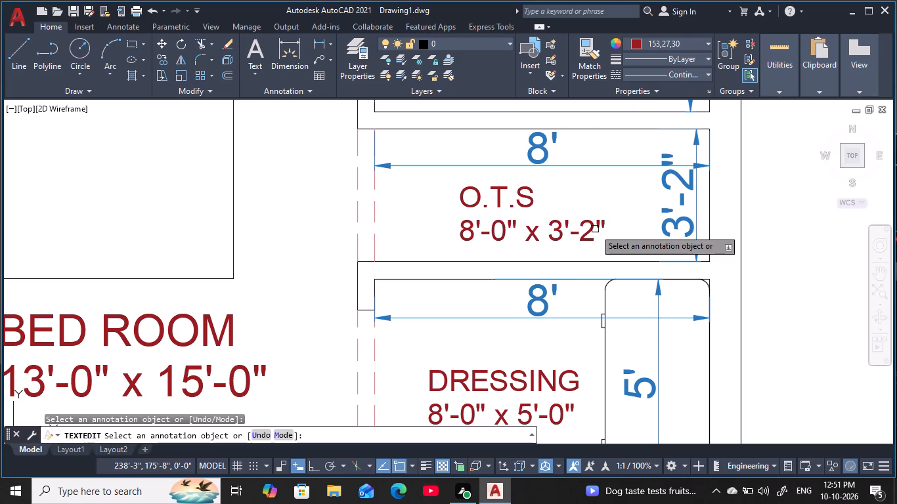
Set the size label of the bath above the 8'-0" x 3'-2" O.T.S to 8'-0" x 6'-0".
middle_click_drag(550, 179, 545, 325)
middle_click_drag(539, 198, 538, 245)
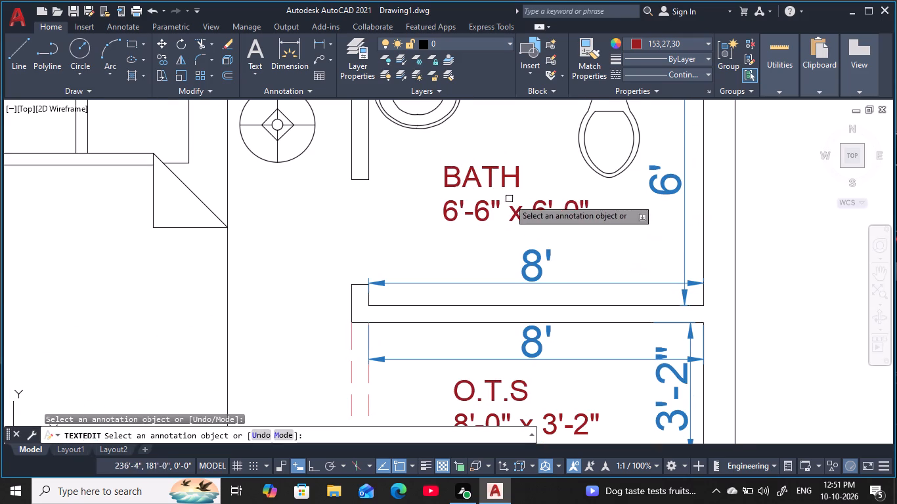
double_click(565, 214)
left_click(576, 216)
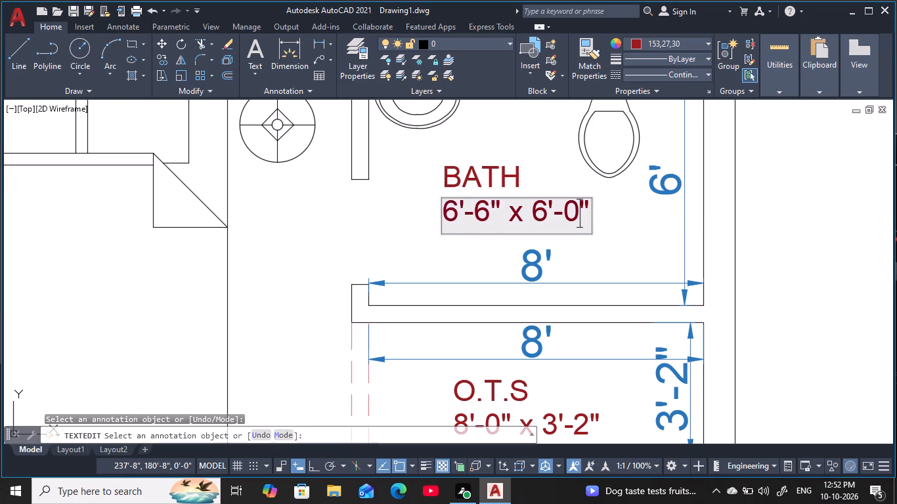
left_click(491, 220)
key("BackSpace")
key("0")
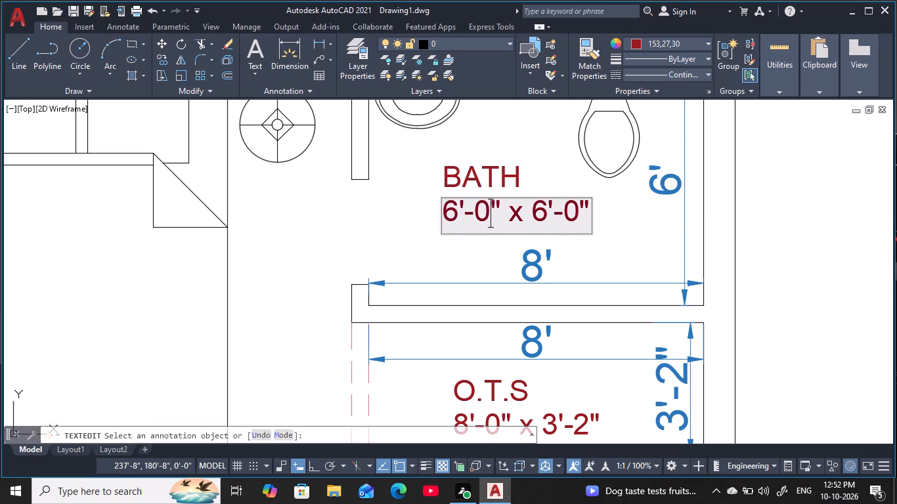
key("Left")
key("Left")
key("Left")
key("BackSpace")
key("8")
key("Return")
key("Escape")
key("Escape")
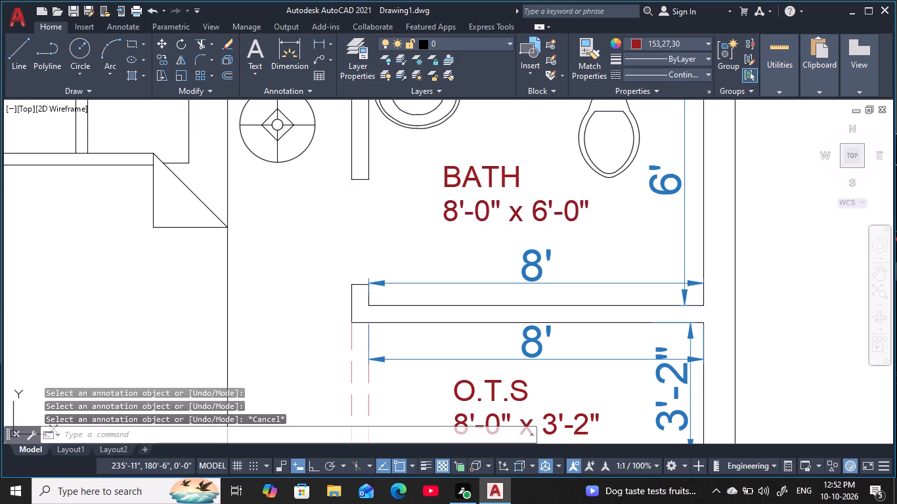
key("Escape")
Rename the BATH label in the 7'-0" x 2'-7" space beside the kitchen as O.T.S.
scroll(498, 224, "down", 3)
middle_click_drag(504, 232, 520, 167)
middle_click_drag(497, 267, 508, 196)
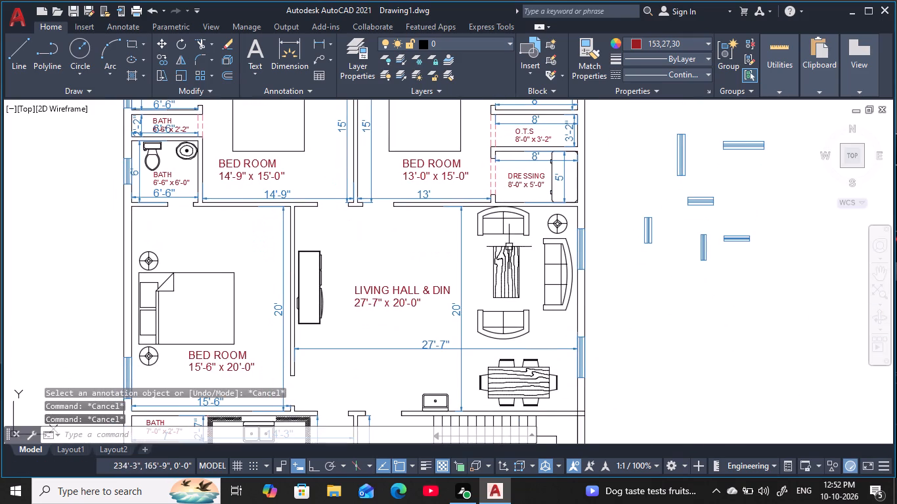
middle_click_drag(517, 317, 565, 226)
middle_click_drag(507, 375, 534, 317)
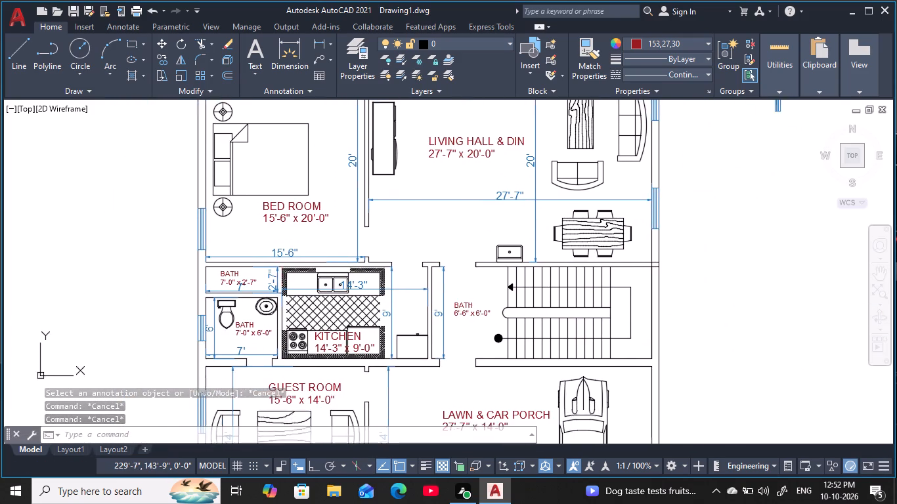
middle_click_drag(534, 317, 582, 270)
scroll(277, 250, "up", 4)
middle_click_drag(277, 253, 365, 388)
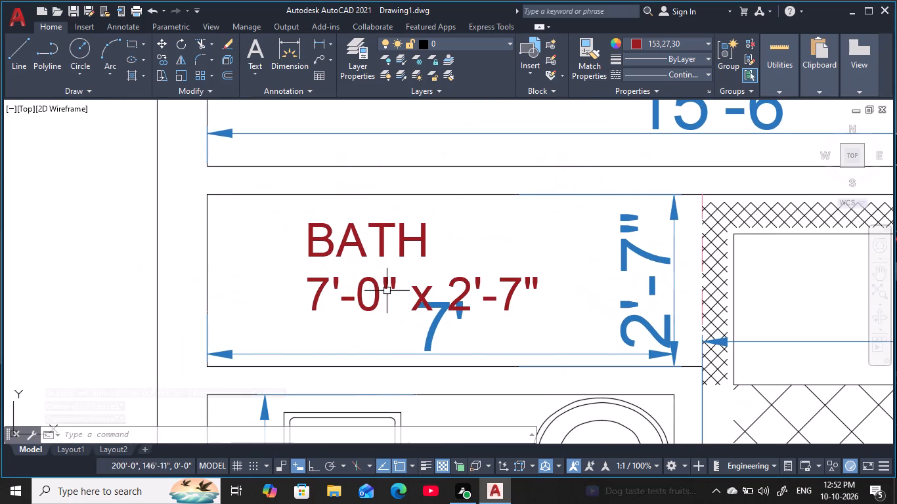
double_click(401, 252)
key("BackSpace")
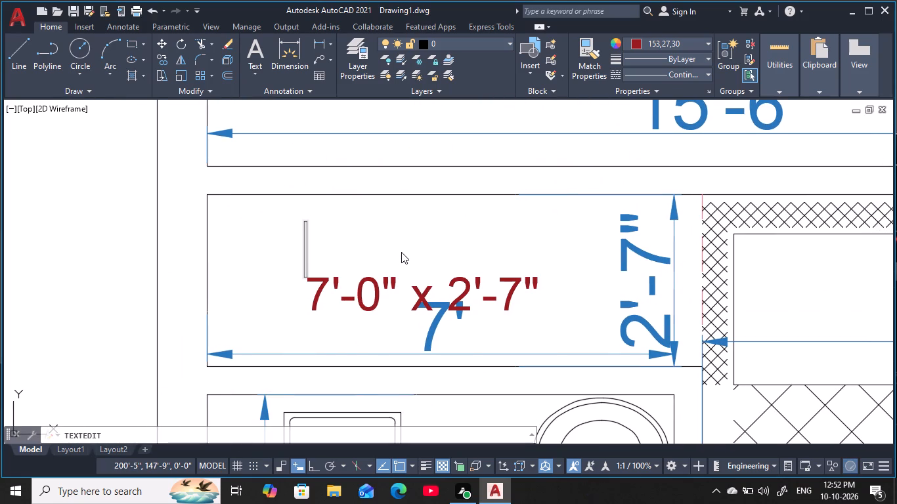
key("o")
type(".T.S")
key("Return")
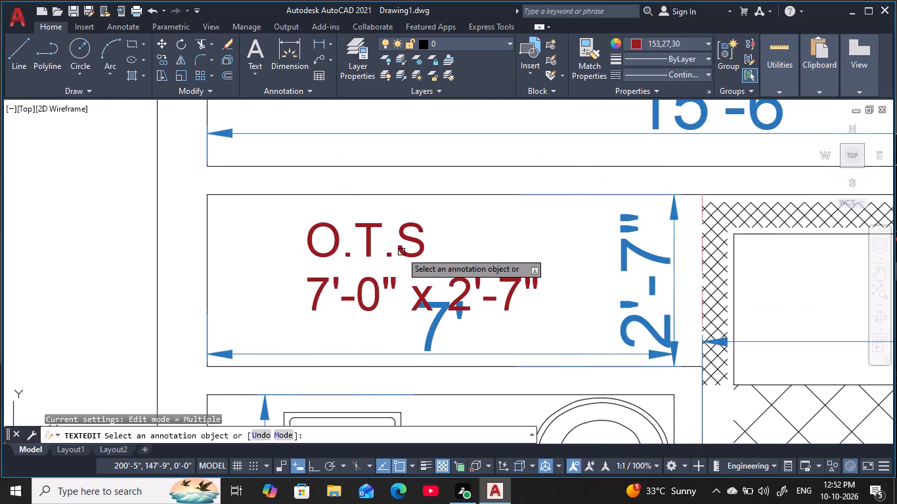
Rename the BATH label in the 6'-6" x 2'-2" space between the two baths as O.T.S.
scroll(460, 293, "down", 2)
middle_click_drag(475, 311, 475, 159)
scroll(494, 247, "down", 1)
middle_click_drag(496, 241, 496, 253)
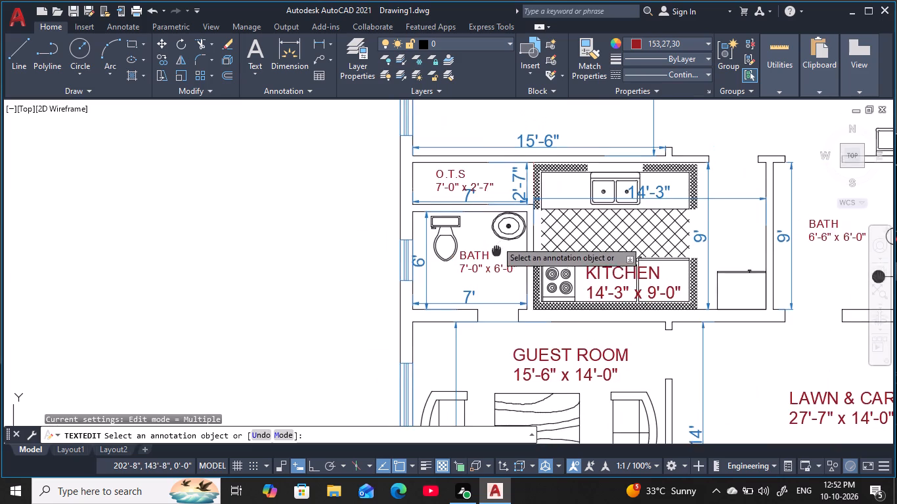
middle_click_drag(496, 253, 500, 350)
scroll(514, 255, "down", 2)
middle_click_drag(513, 246, 485, 317)
middle_click_drag(480, 164, 474, 213)
scroll(468, 192, "up", 6)
double_click(445, 236)
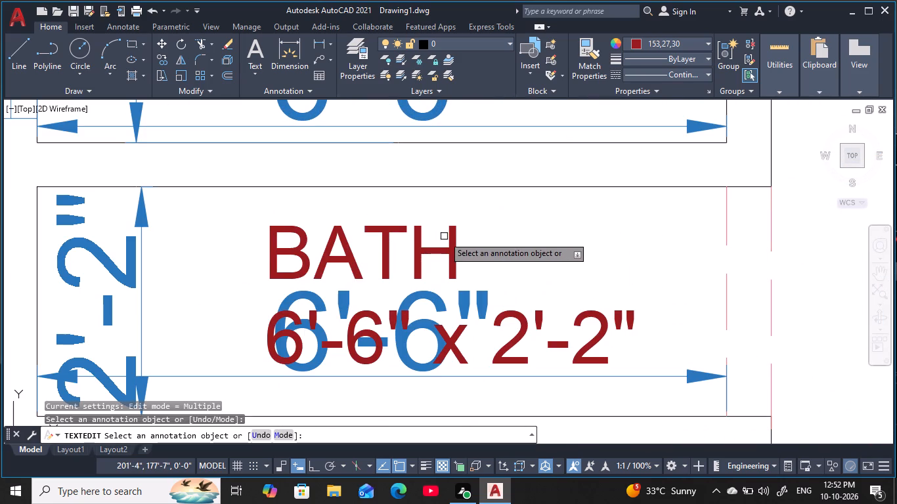
double_click(447, 246)
key("BackSpace")
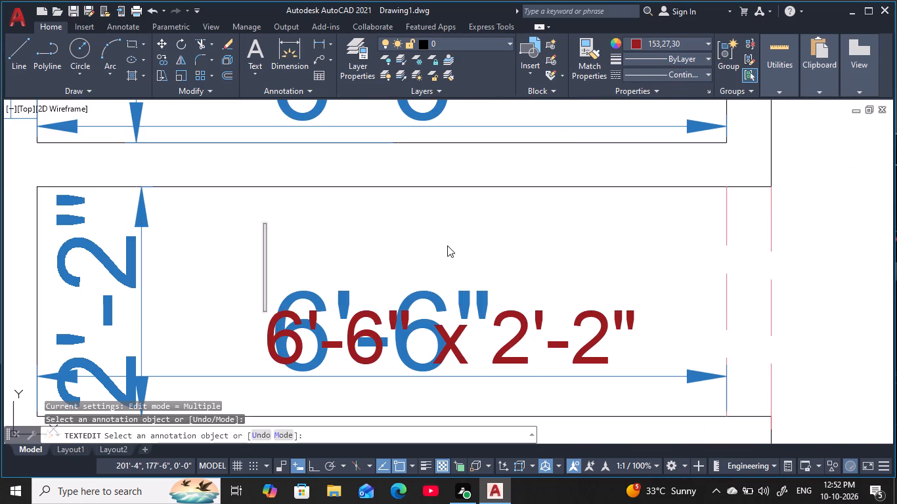
type("O.T.S")
key("Return")
key("Escape")
key("Escape")
key("Escape")
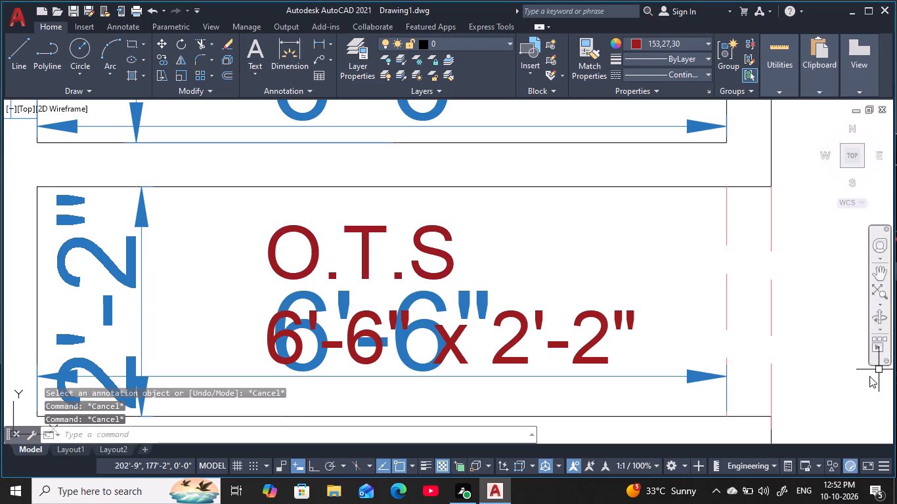
key("Escape")
key("Escape")
key("Escape")
Erase the 6'-6" and 6' dimensions of the bath above the 6'-6" x 2'-2" O.T.S.
scroll(653, 315, "down", 2)
middle_click_drag(651, 312, 430, 299)
scroll(430, 299, "down", 3)
middle_click_drag(500, 282, 507, 312)
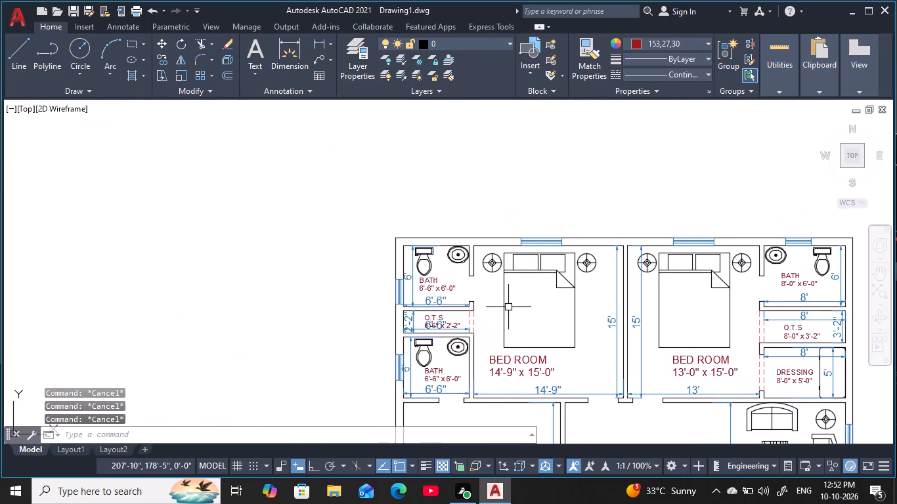
scroll(508, 306, "up", 1)
middle_click_drag(508, 305, 510, 217)
scroll(429, 217, "up", 1)
middle_click_drag(429, 217, 527, 233)
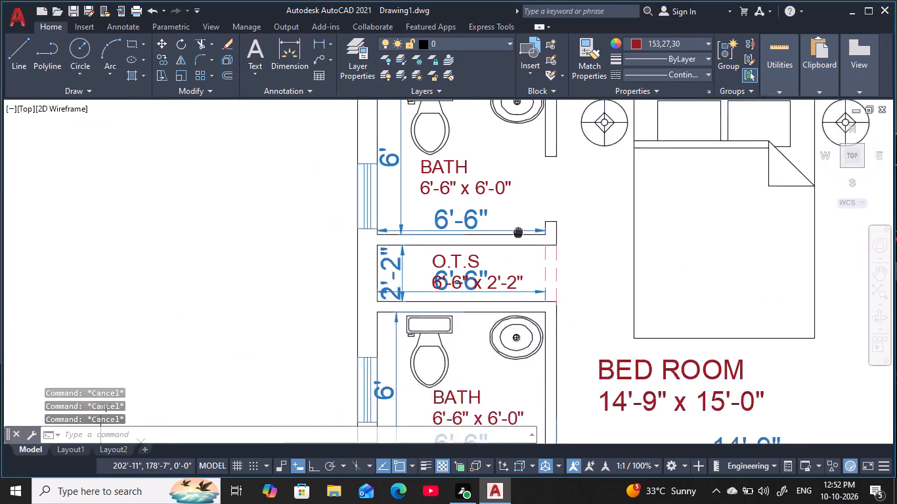
middle_click_drag(527, 233, 539, 238)
key("Escape")
key("Escape")
key("Escape")
key("Escape")
key("Escape")
left_click(496, 233)
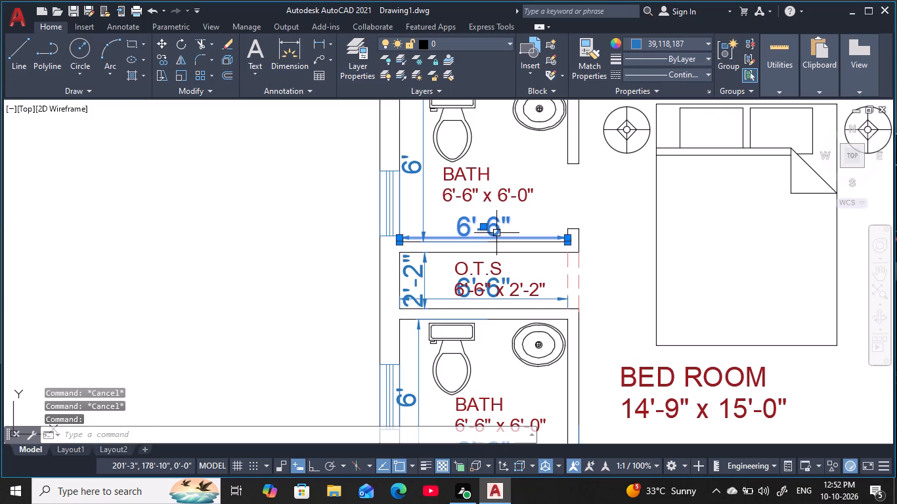
key("Delete")
left_click(421, 176)
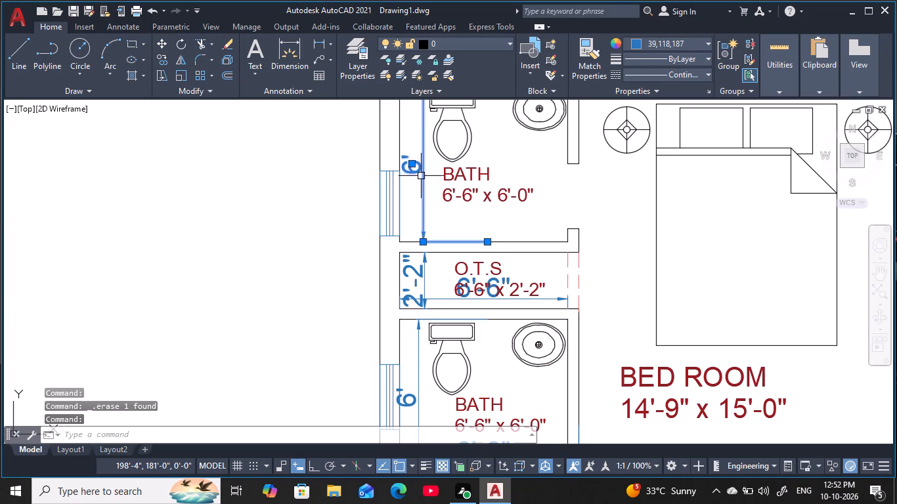
type("E")
key("space")
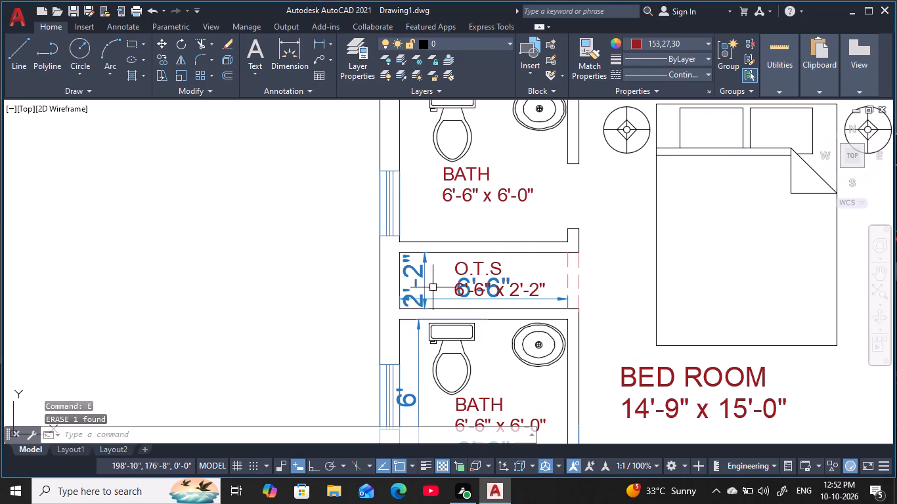
Erase the 2'-2" and 6'-6" dimensions inside the O.T.S between the two baths.
left_click(422, 277)
key("space")
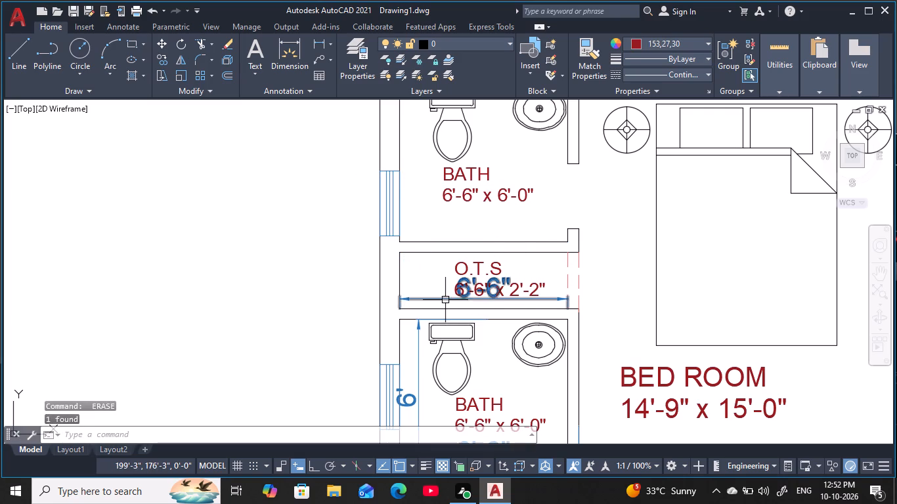
left_click(445, 300)
key("space")
Erase the 6'-6" and 6' dimensions of the bath below the 6'-6" x 2'-2" O.T.S.
middle_click_drag(525, 316, 452, 57)
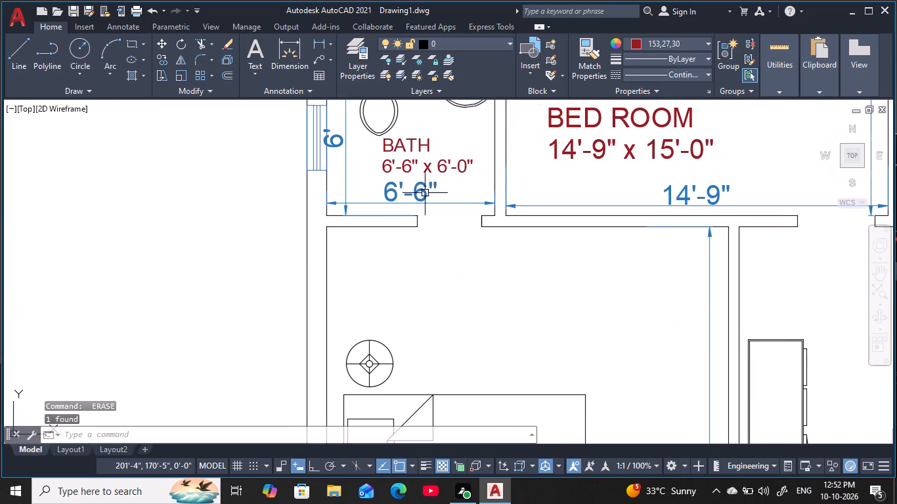
left_click(425, 193)
key("space")
left_click(348, 167)
key("space")
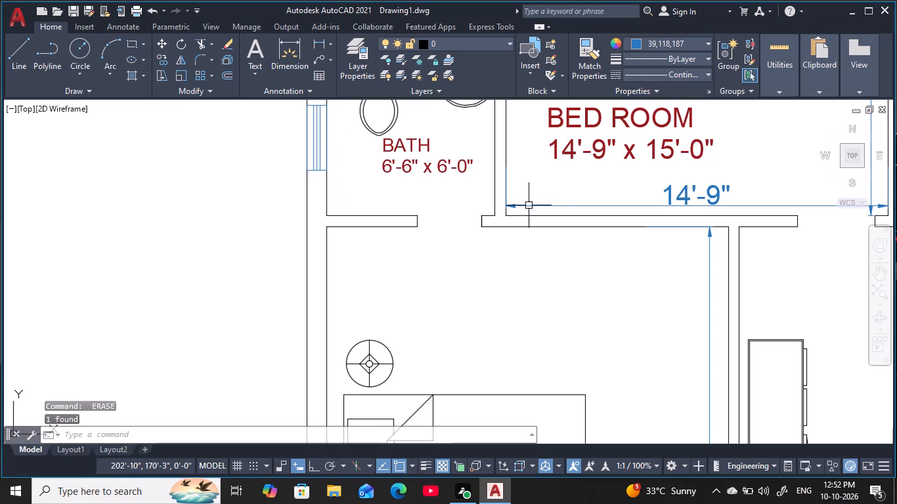
Erase the 14'-9" and 15' dimensions of the 14'-9" x 15'-0" bedroom.
left_click(691, 207)
key("space")
middle_click_drag(705, 195, 573, 228)
scroll(515, 243, "down", 3)
middle_click(487, 250)
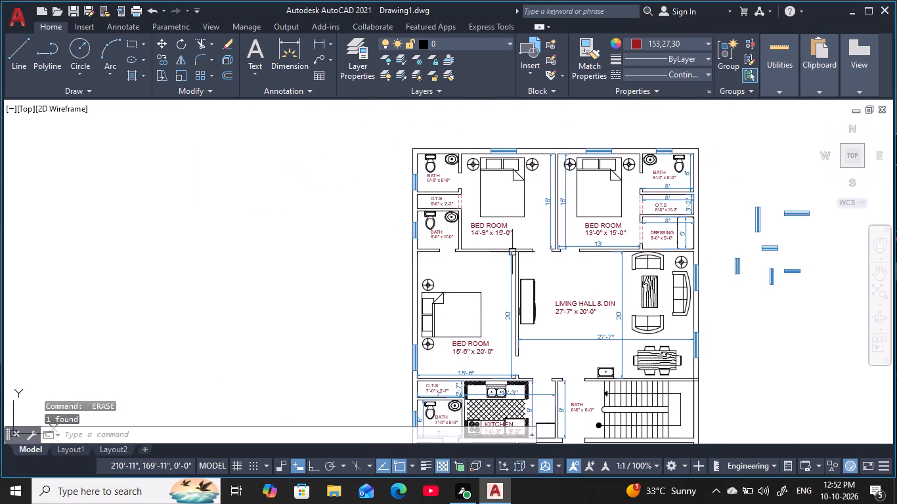
scroll(581, 290, "up", 2)
middle_click_drag(583, 290, 588, 387)
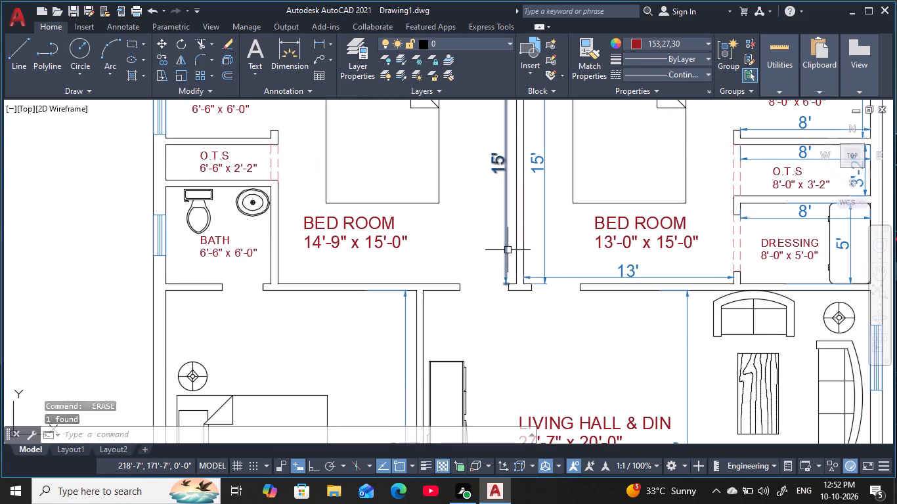
left_click(508, 250)
key("space")
Erase the 15' and 13' dimensions of the 13'-0" x 15'-0" bedroom.
left_click_drag(470, 236, 473, 253)
middle_click_drag(473, 253, 475, 344)
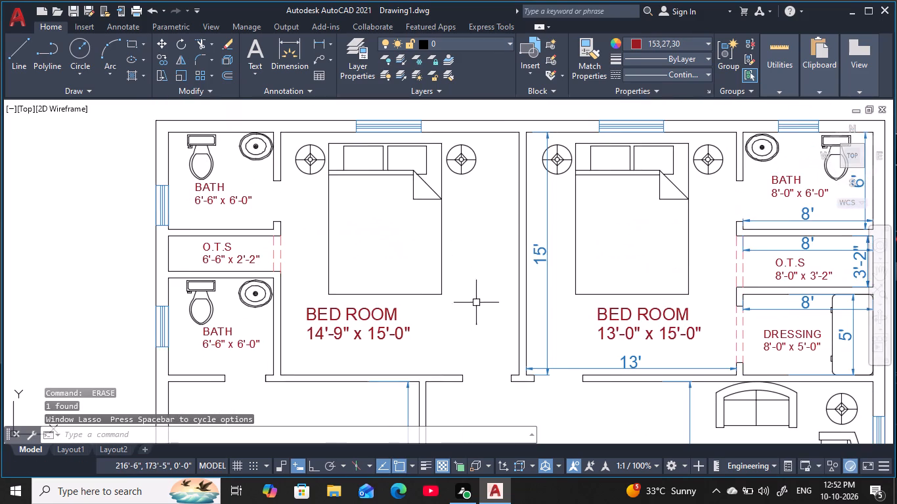
left_click(546, 303)
key("space")
middle_click_drag(547, 303, 387, 183)
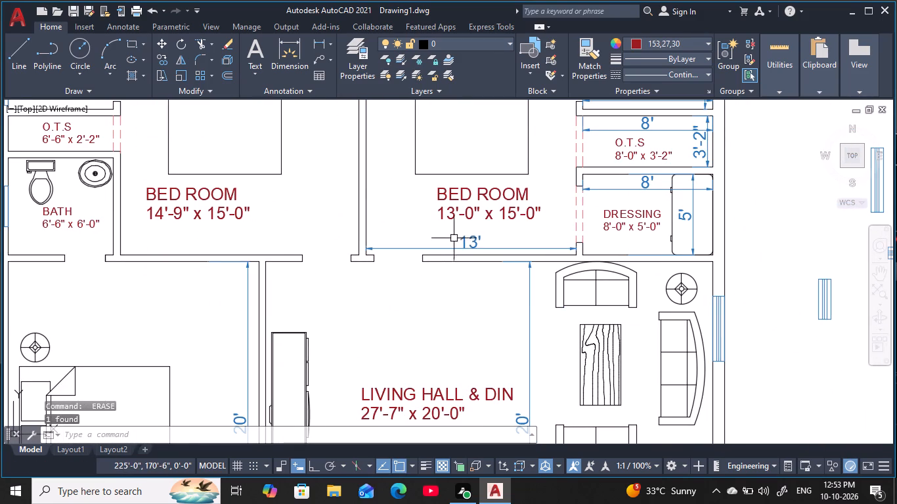
left_click(458, 245)
key("space")
key("space")
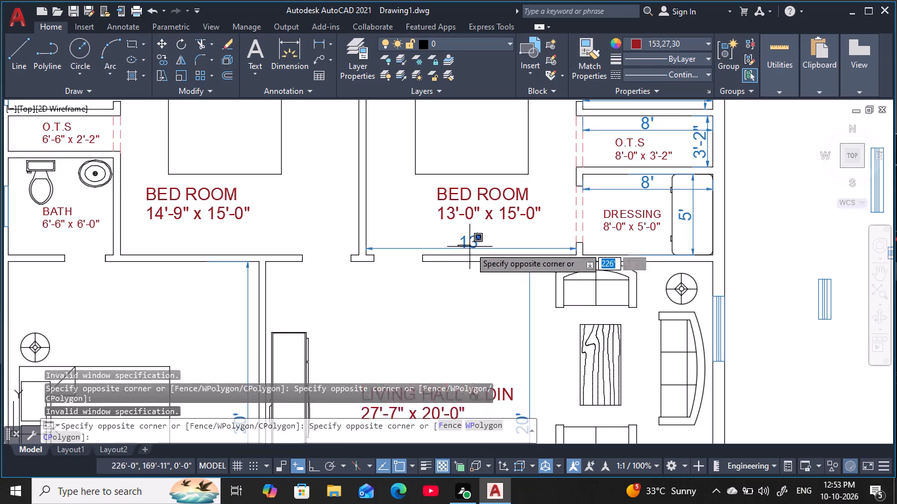
left_click(470, 247)
key("space")
key("Escape")
key("Escape")
key("Escape")
key("Escape")
key("Escape")
key("Escape")
key("Escape")
key("Escape")
key("Escape")
key("Escape")
key("Escape")
key("Escape")
key("Escape")
key("Escape")
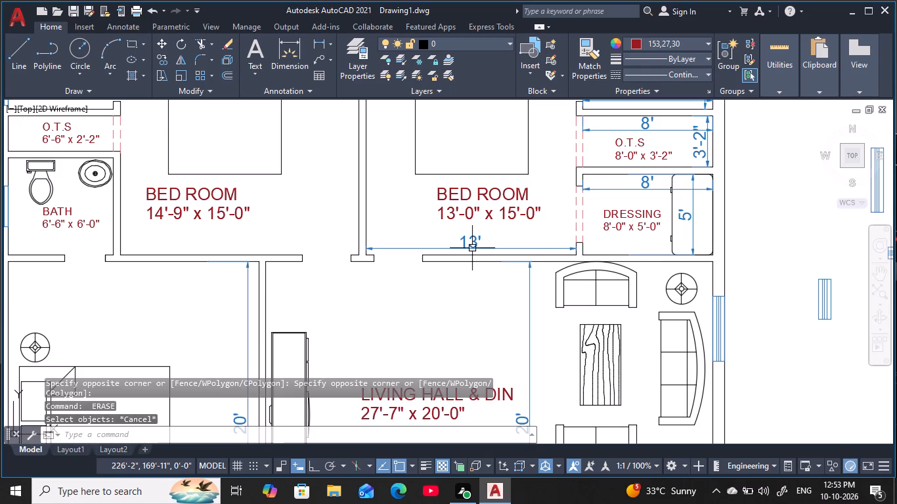
key("space")
left_click(473, 248)
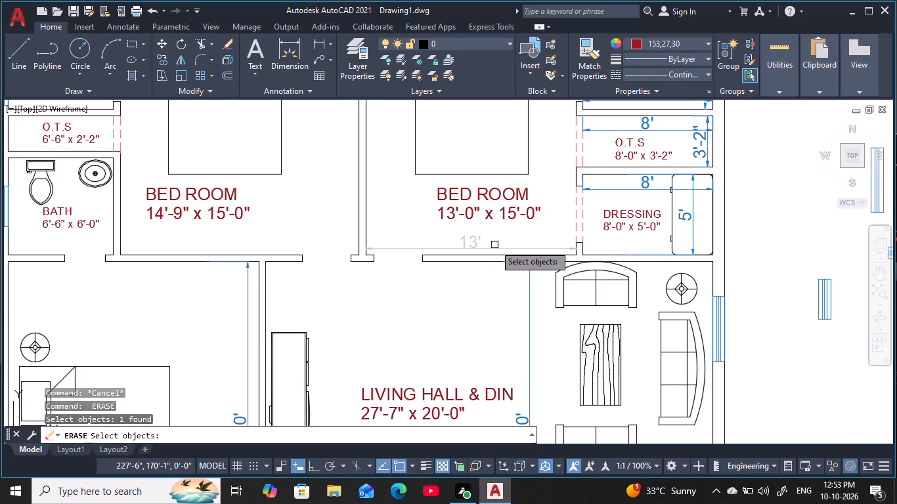
key("space")
Erase the 8' and 5' dimensions inside the dressing room.
middle_click_drag(496, 245, 393, 274)
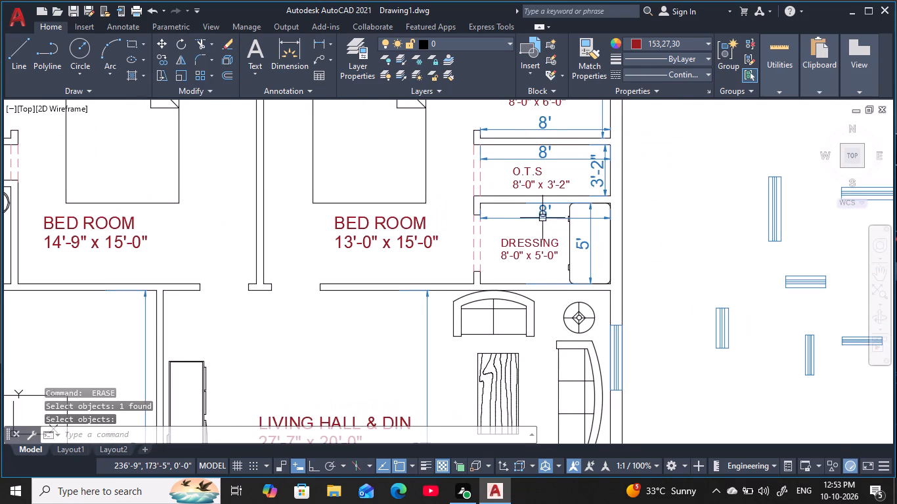
left_click(542, 218)
key("space")
left_click(590, 240)
key("space")
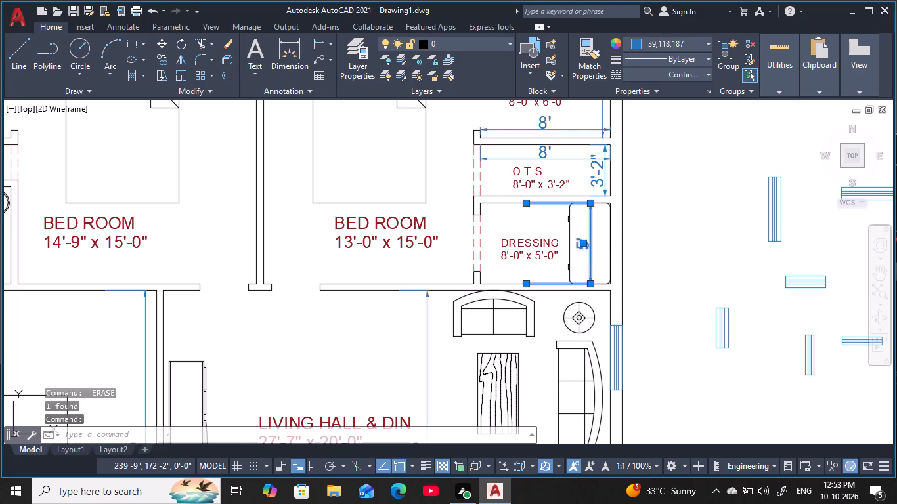
Erase the 3'-2" and 8' dimensions inside the 8'-0" x 3'-2" O.T.S.
left_click(605, 165)
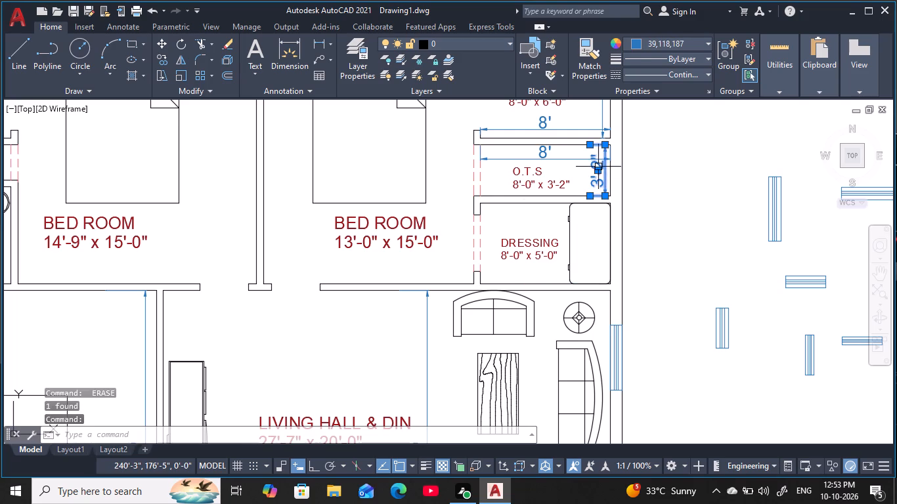
key("space")
left_click(543, 158)
key("space")
Erase the 8' and 6' dimensions of the 8'-0" x 6'-0" bath.
middle_click_drag(542, 152, 531, 247)
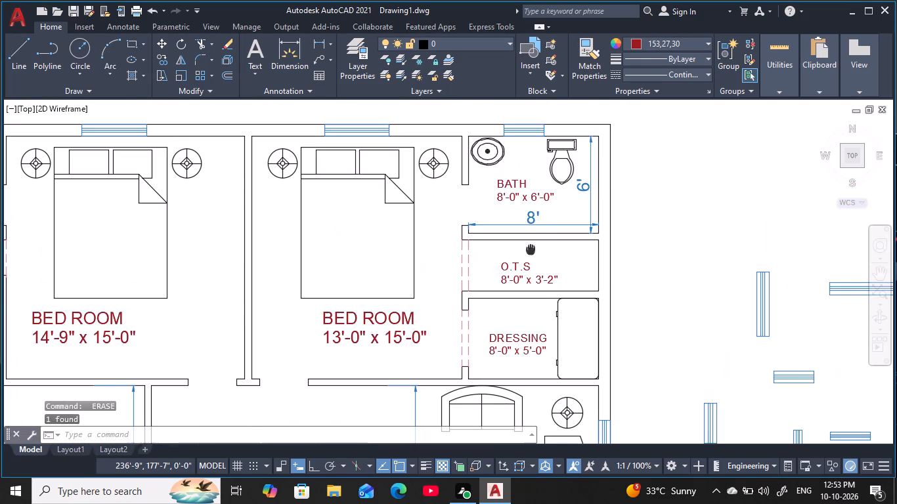
left_click(536, 220)
key("space")
left_click(586, 190)
key("space")
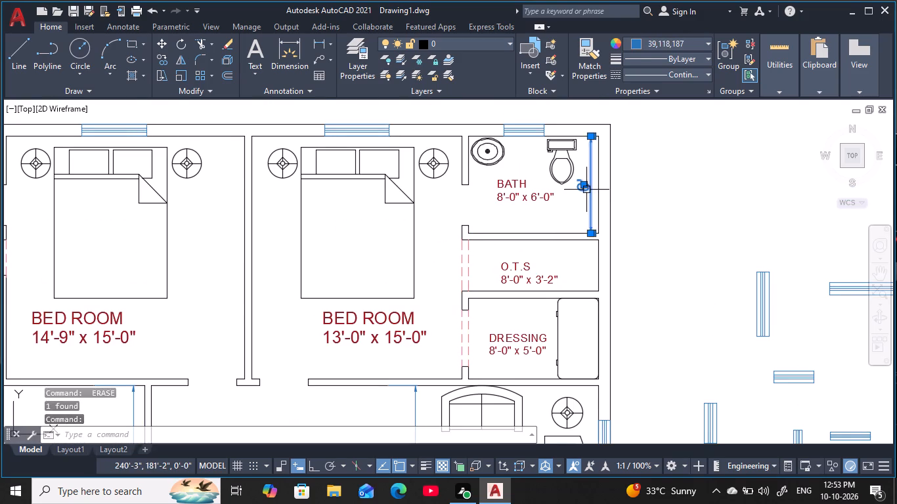
Erase the 20' and 27'-7" dimensions of the living hall and dining area.
middle_click_drag(546, 286, 551, 91)
middle_click_drag(471, 337, 566, 156)
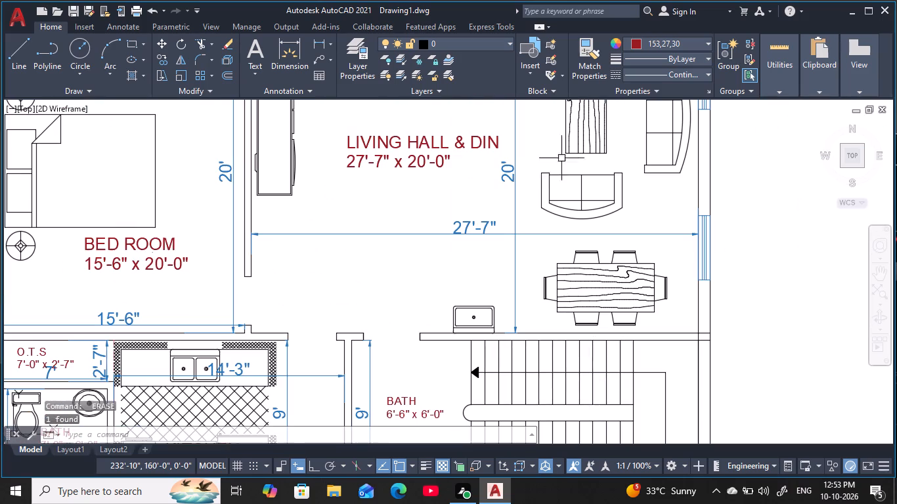
left_click(516, 181)
key("space")
left_click(464, 237)
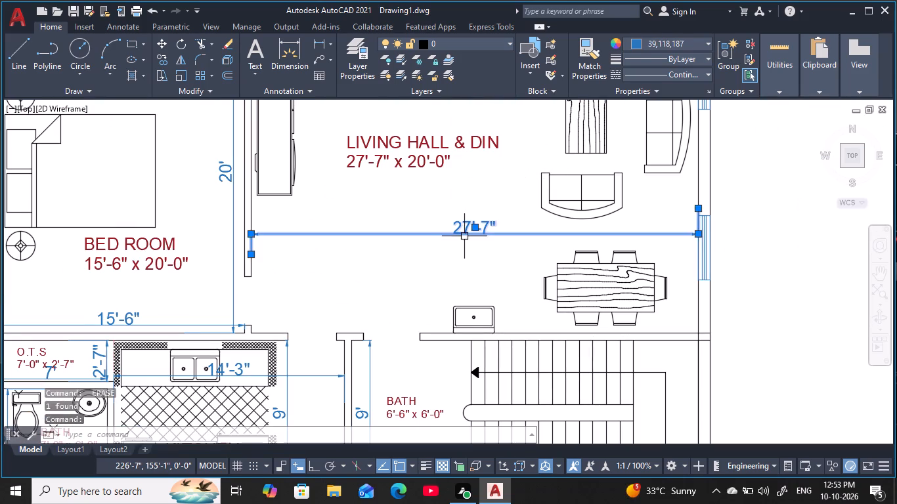
key("space")
Erase the 9' dimension in the lobby between the kitchen and the staircase.
middle_click_drag(471, 231, 569, 58)
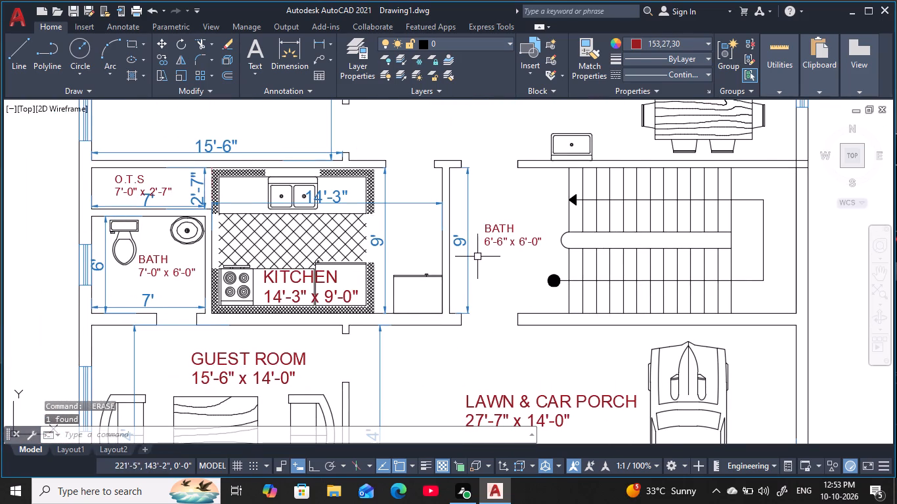
left_click(470, 245)
key("space")
Erase the 14'-3" and 9' dimensions of the kitchen.
middle_click_drag(403, 236, 452, 224)
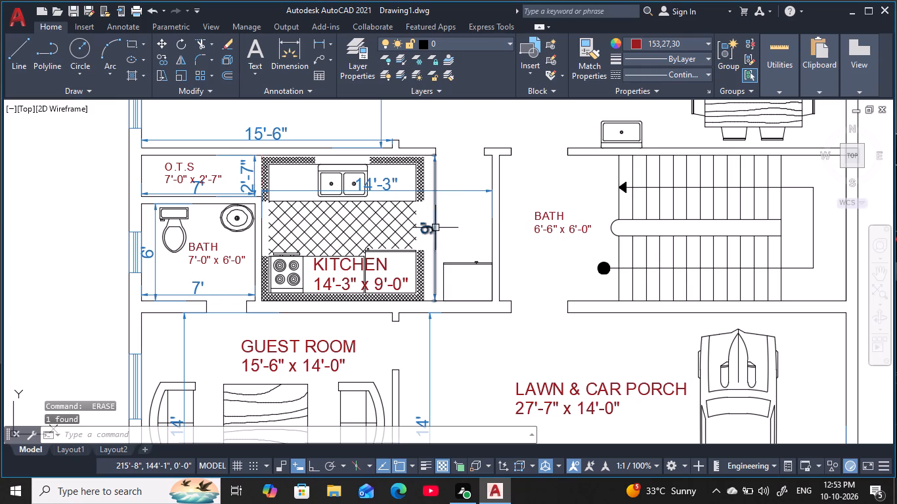
left_click(448, 188)
key("space")
left_click(427, 234)
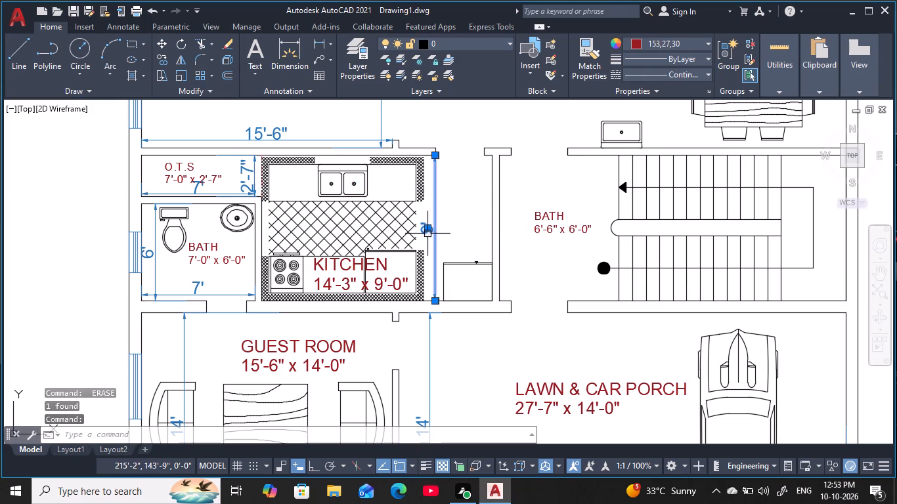
key("space")
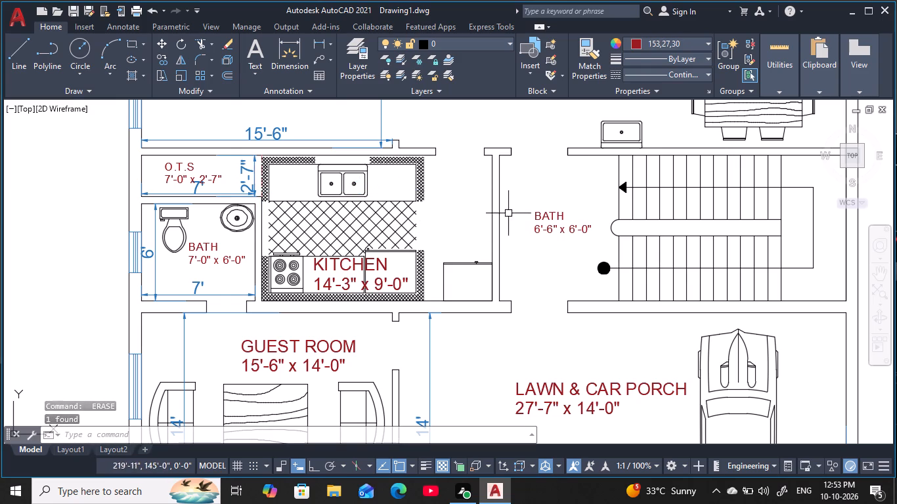
Change the BATH label beside the staircase to STAIR LOBBY.
double_click(546, 219)
key("BackSpace")
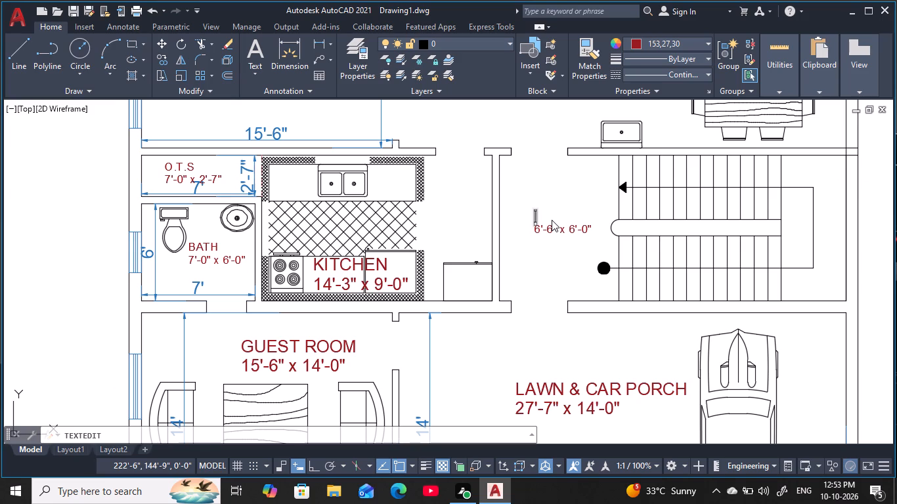
type("STAIR")
key("space")
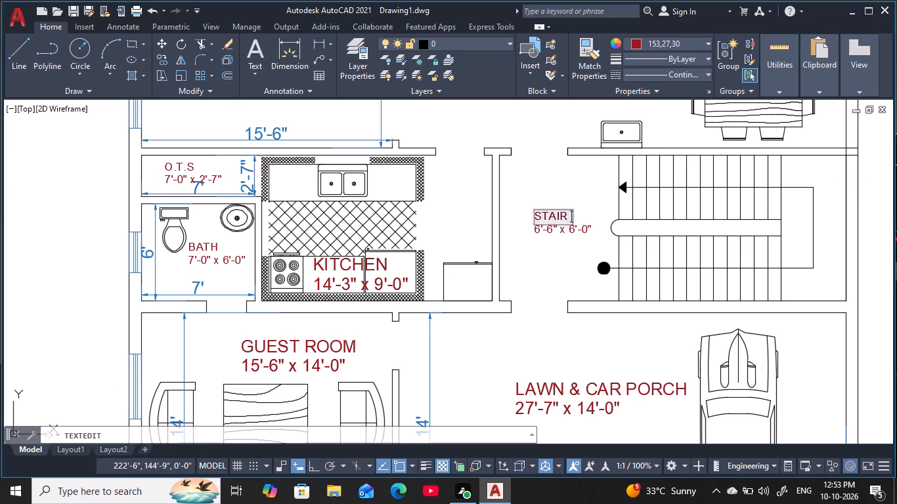
type("LOBB")
key("y")
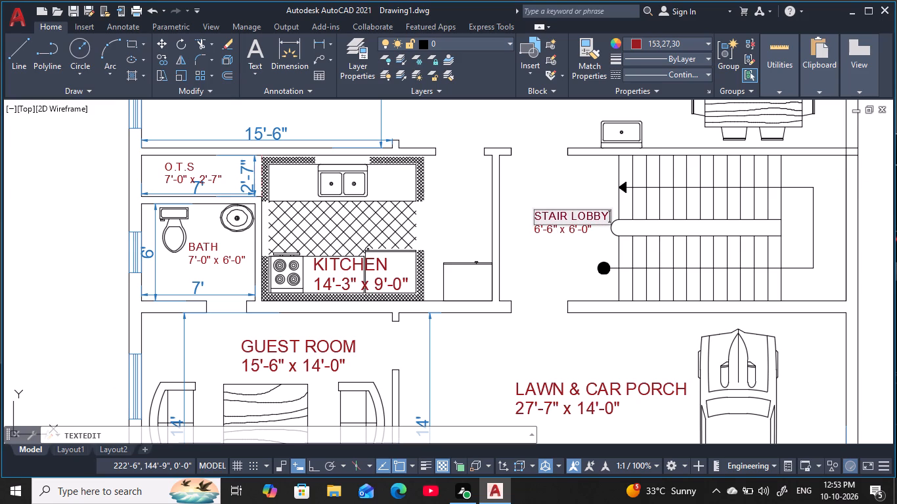
key("Return")
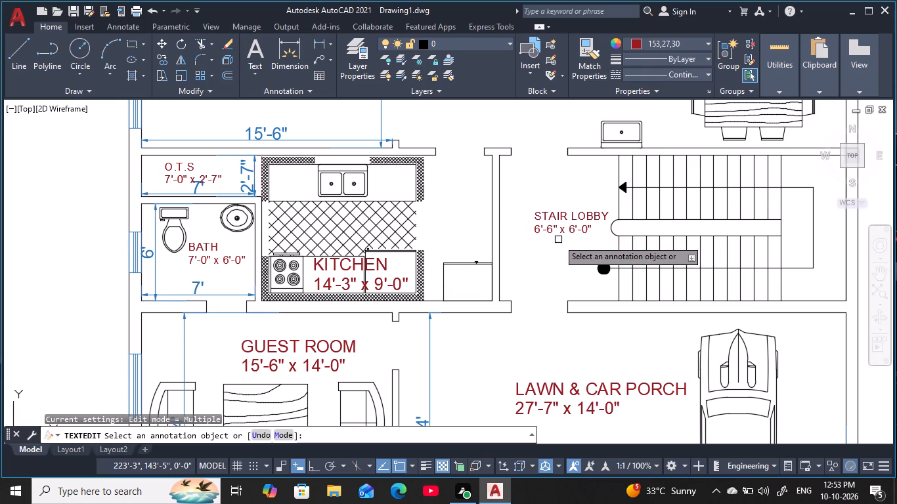
Erase the 6'-6" x 6'-0" size text under the STAIR LOBBY label.
left_click(586, 235)
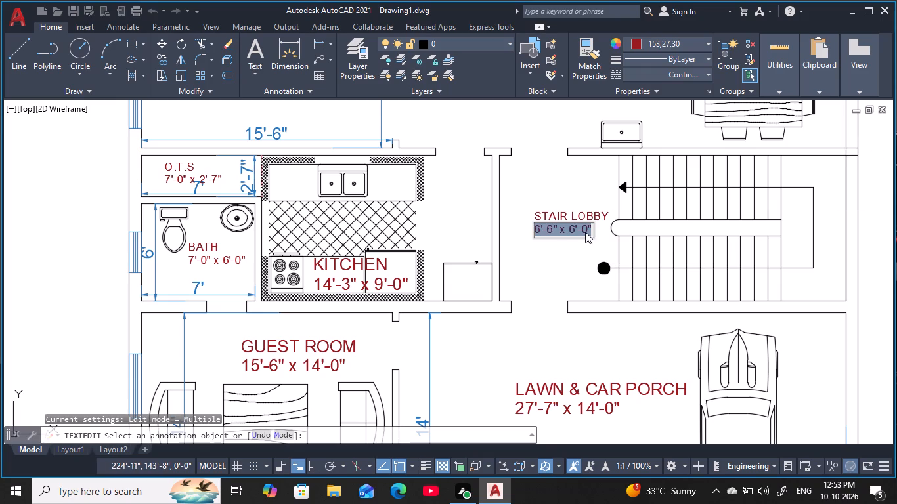
key("e")
key("space")
key("BackSpace")
key("Escape")
key("Escape")
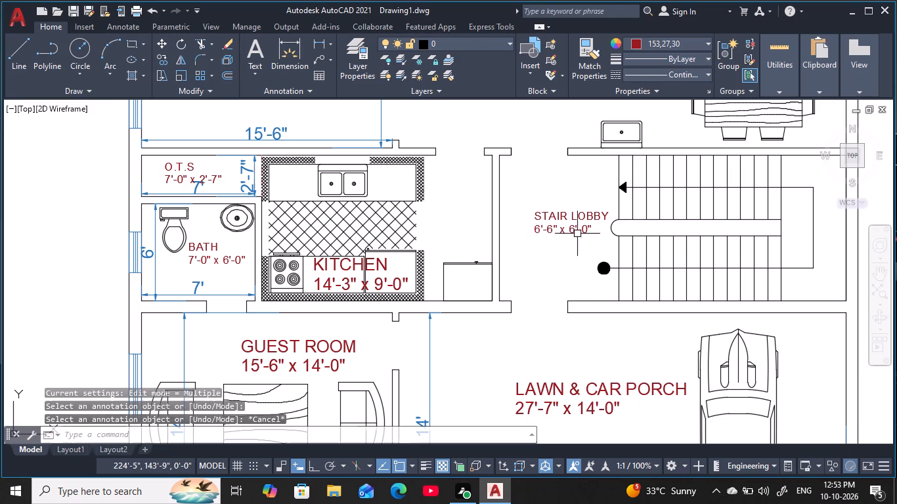
key("Escape")
key("Escape")
key("Escape")
left_click(544, 235)
left_click(554, 228)
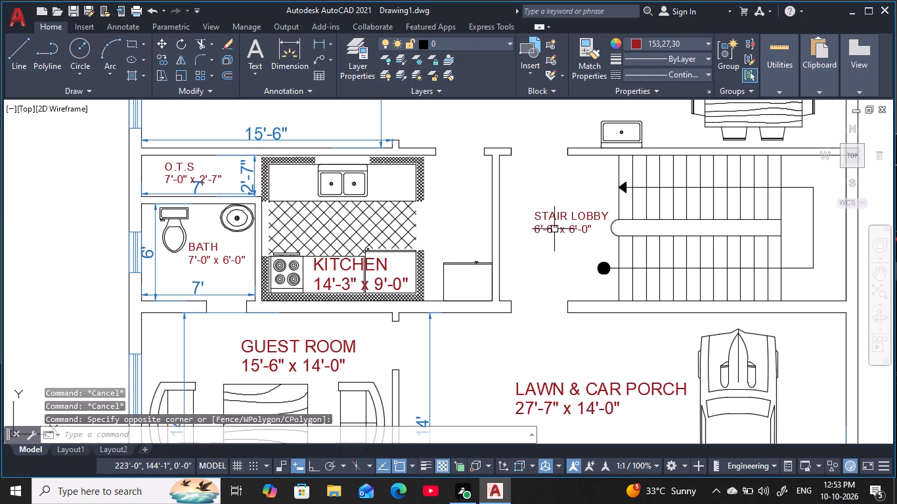
key("Escape")
left_click(554, 231)
type("E")
key("space")
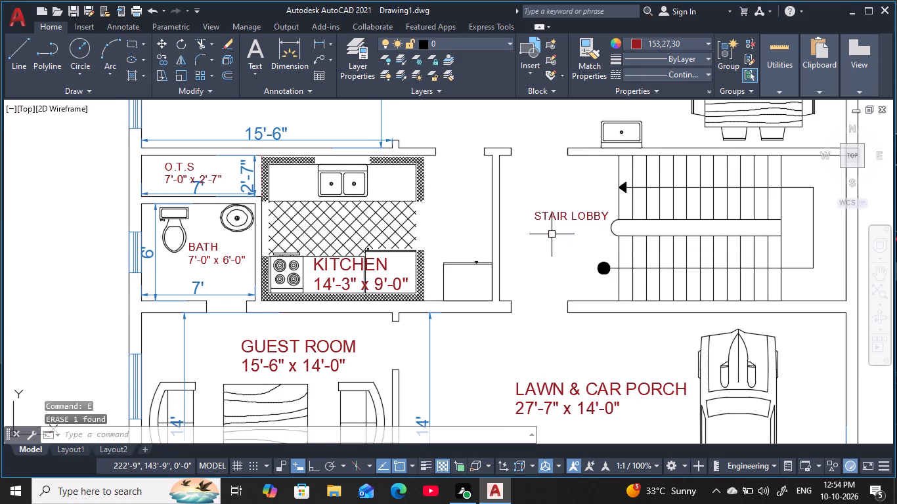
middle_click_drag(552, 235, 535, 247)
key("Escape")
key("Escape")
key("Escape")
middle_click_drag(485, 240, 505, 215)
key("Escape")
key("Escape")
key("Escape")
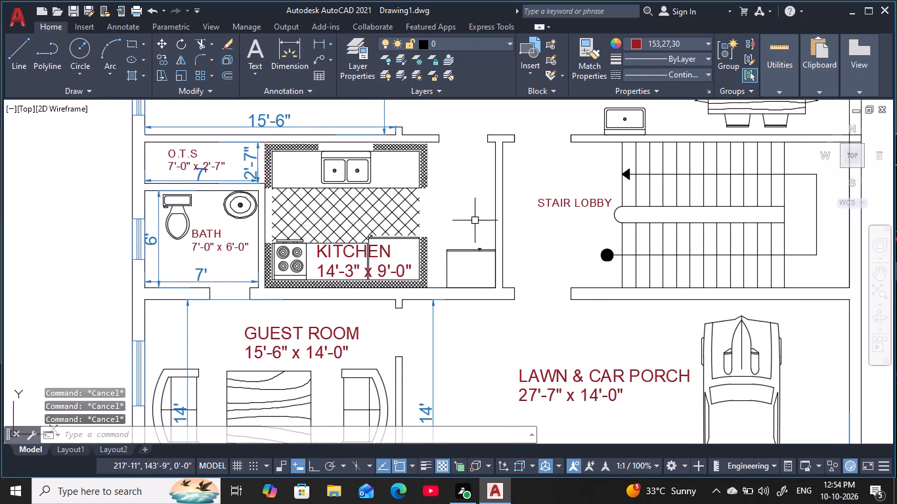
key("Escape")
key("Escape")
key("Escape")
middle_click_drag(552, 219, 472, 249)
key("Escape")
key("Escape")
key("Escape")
Erase the 15'-6" and 20' dimensions of the 15'-6" x 20'-0" bedroom.
middle_click_drag(280, 220, 475, 234)
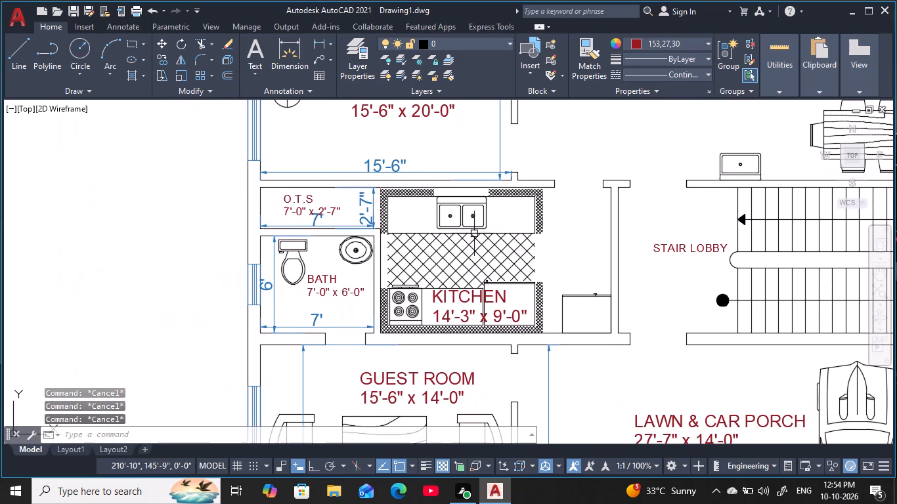
key("Escape")
key("Escape")
left_click(397, 171)
key("space")
middle_click_drag(397, 168, 380, 216)
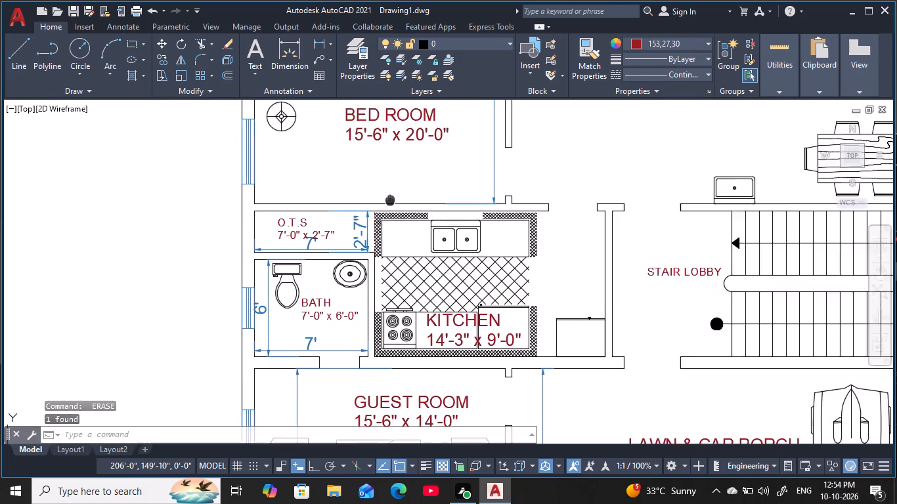
middle_click_drag(380, 216, 368, 236)
left_click(471, 200)
key("space")
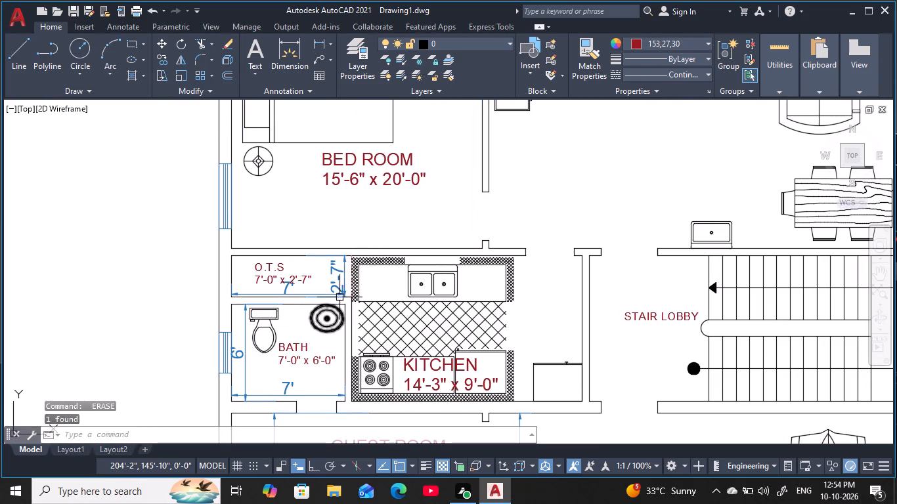
Erase the 2'-7" and 7' dimensions inside the 7'-0" x 2'-7" O.T.S.
left_click(343, 280)
key("space")
middle_click_drag(341, 284, 374, 259)
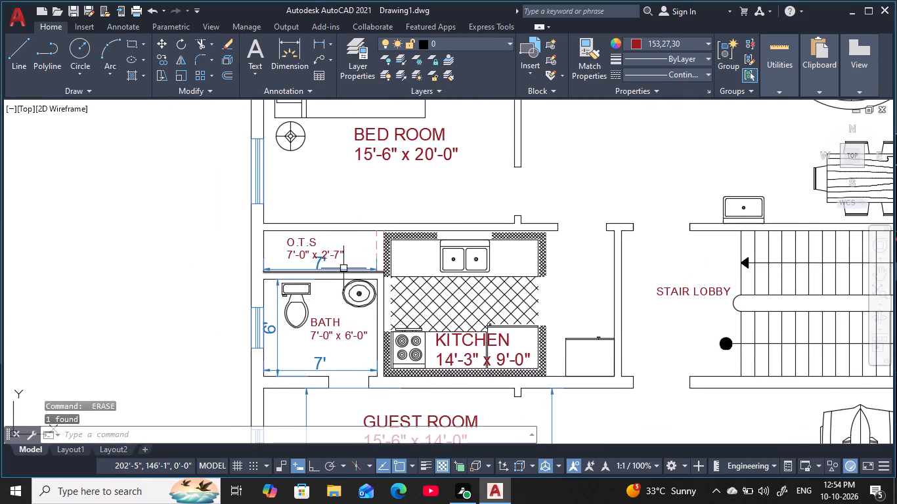
key("space")
left_click(343, 268)
middle_click_drag(344, 268, 358, 225)
key("Escape")
key("Escape")
key("Escape")
left_click(348, 227)
key("space")
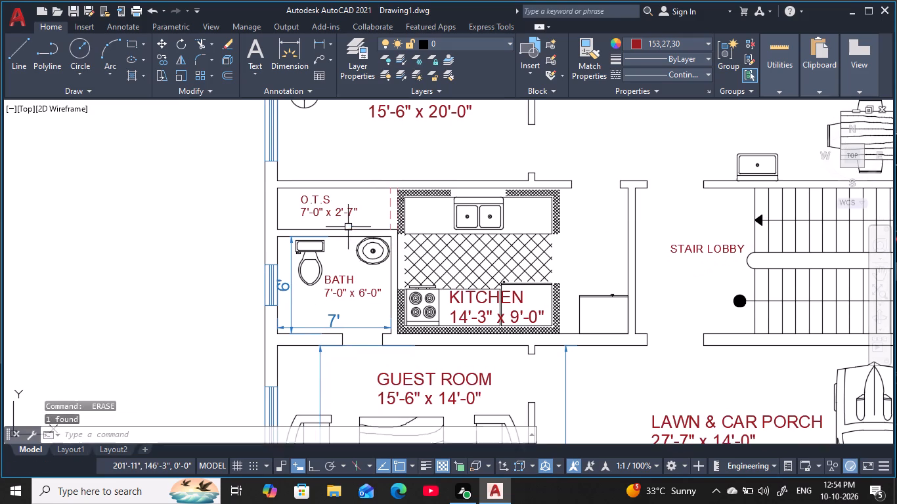
Erase the 7' and 6' dimensions of the 7'-0" x 6'-0" bath.
left_click(336, 327)
key("space")
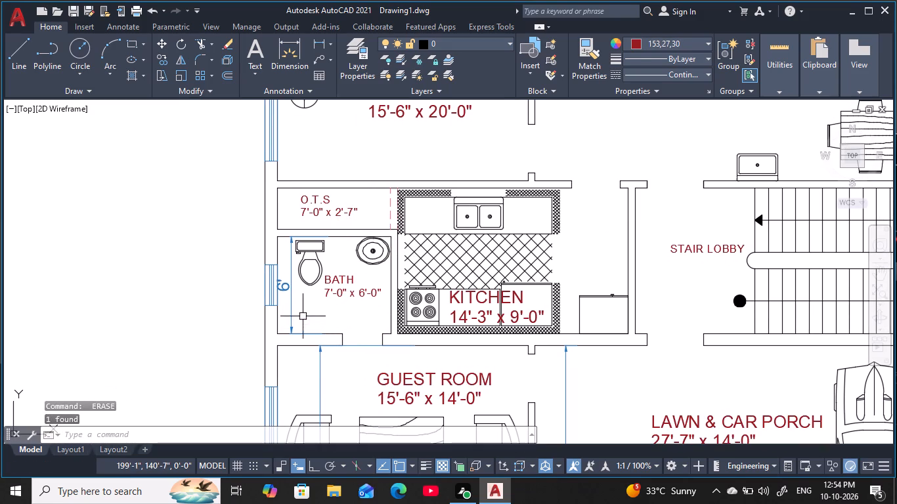
left_click(290, 289)
key("space")
Erase the 14' and 15'-6" dimensions of the guest room.
middle_click_drag(309, 307, 344, 179)
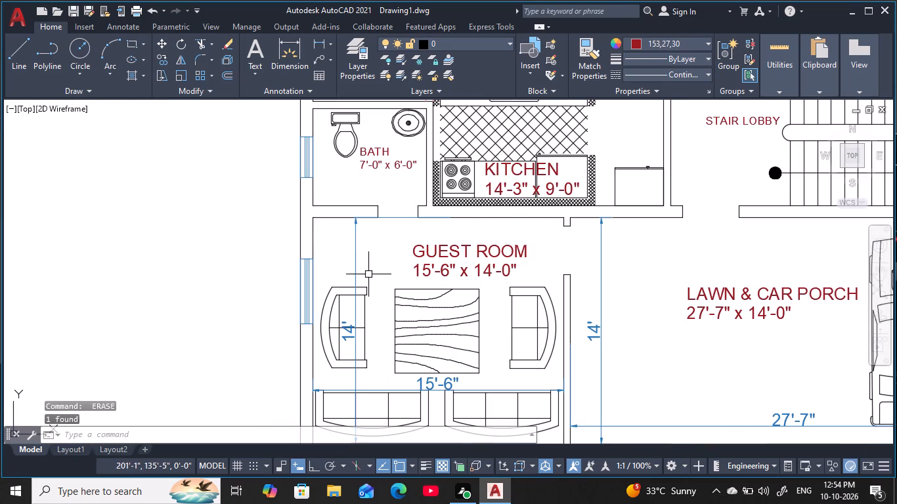
left_click(358, 273)
key("space")
middle_click_drag(531, 285, 488, 203)
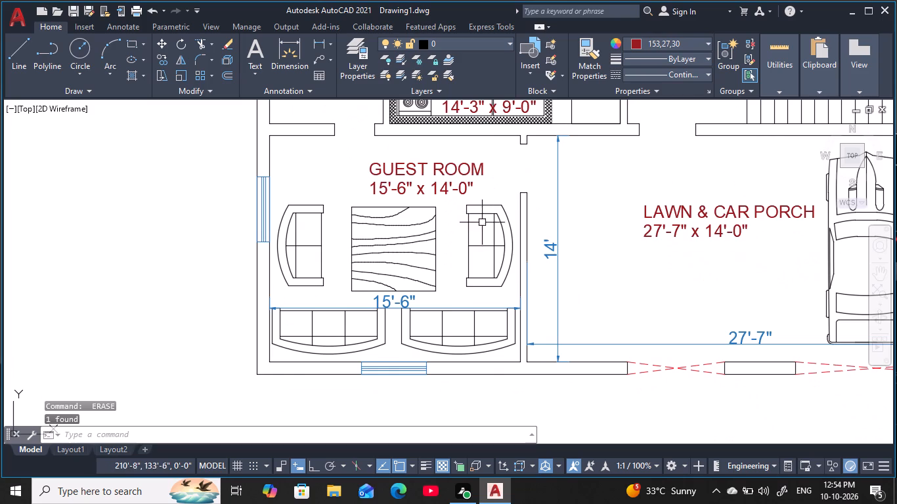
left_click(420, 304)
left_click(389, 306)
key("space")
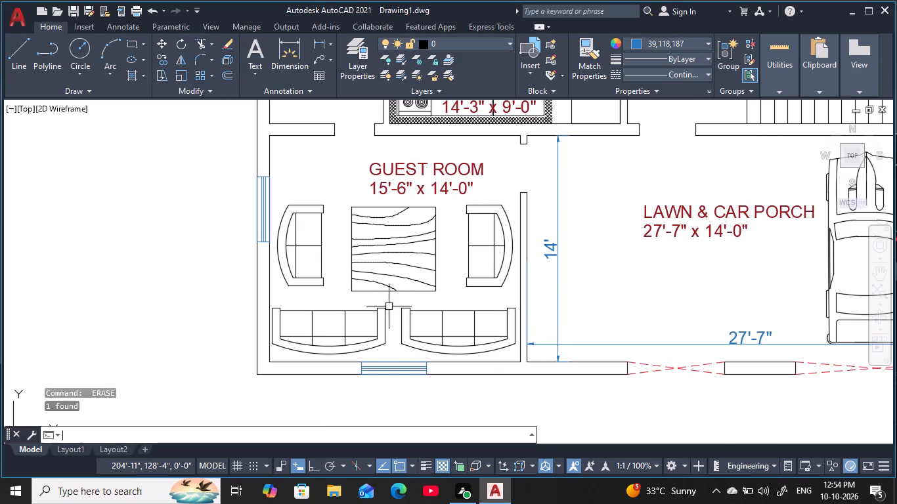
Erase the 14' and 27'-7" dimensions of the lawn and car porch.
left_click(557, 272)
key("space")
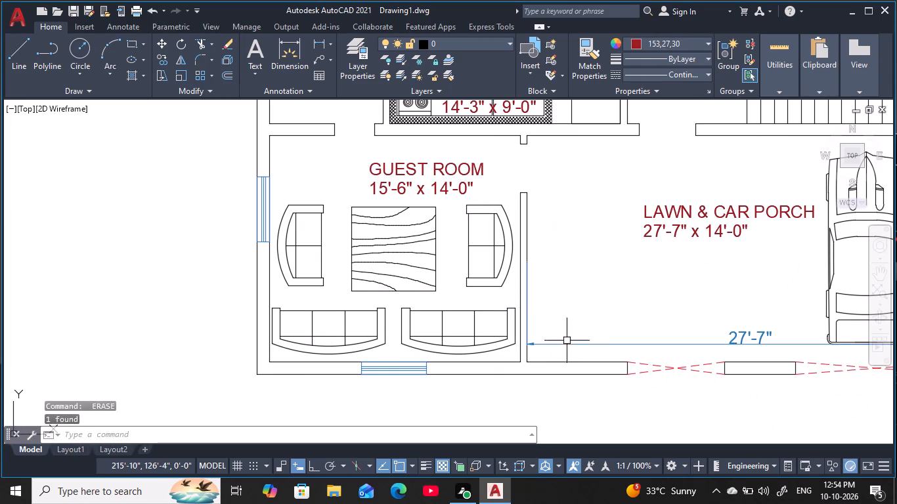
left_click(567, 342)
key("space")
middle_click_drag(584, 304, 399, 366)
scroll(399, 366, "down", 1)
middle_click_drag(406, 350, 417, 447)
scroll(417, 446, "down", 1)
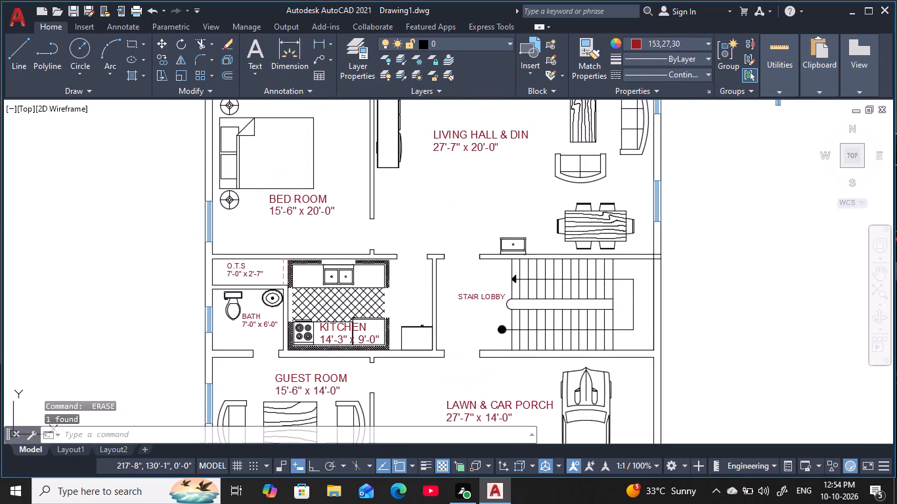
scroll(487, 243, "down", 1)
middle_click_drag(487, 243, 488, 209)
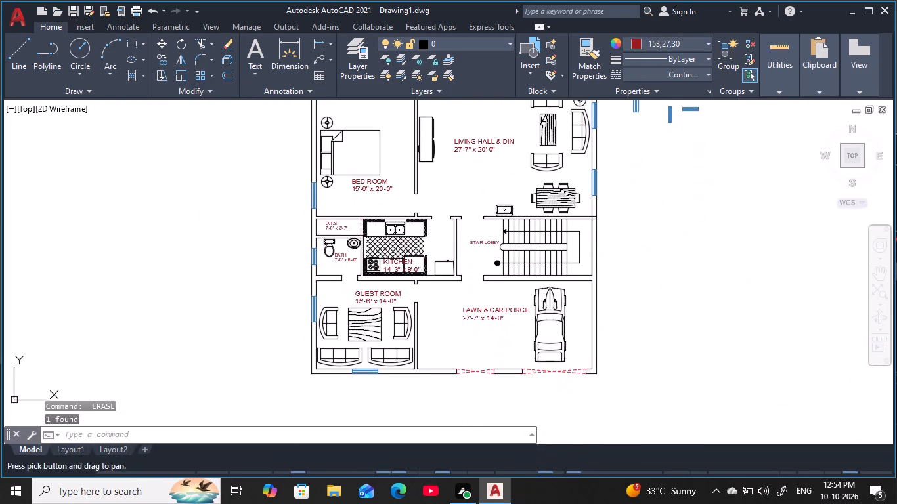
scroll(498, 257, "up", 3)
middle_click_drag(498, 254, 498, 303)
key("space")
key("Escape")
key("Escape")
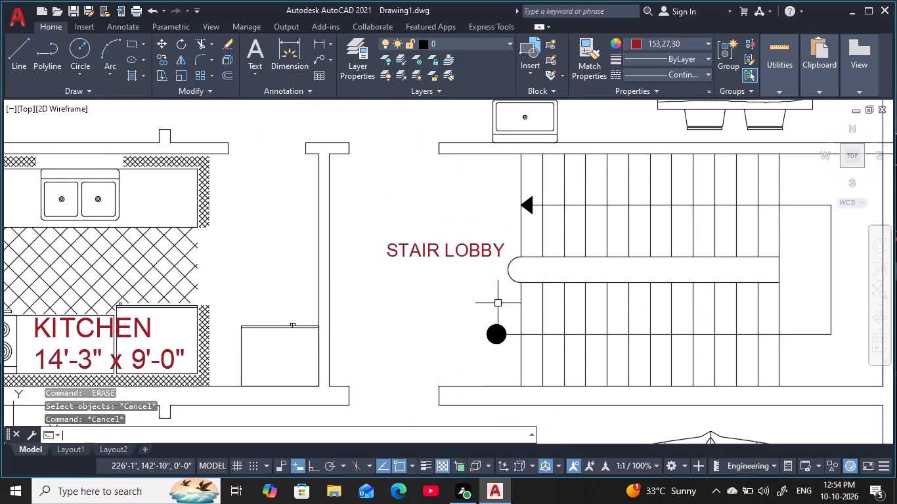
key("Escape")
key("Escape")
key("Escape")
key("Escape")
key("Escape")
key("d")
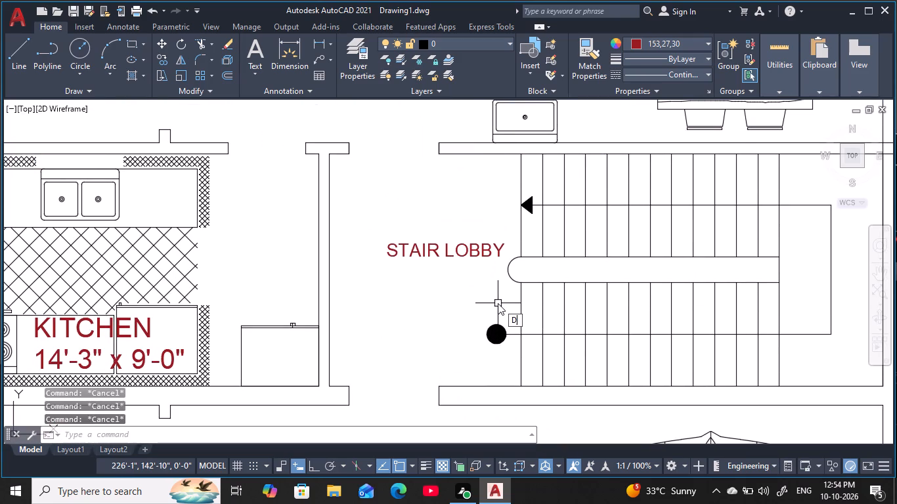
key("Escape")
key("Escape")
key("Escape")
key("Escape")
Move the STAIR LOBBY label about 1'-1" diagonally down and away from the stairs into the open lobby.
left_click(478, 254)
type("M")
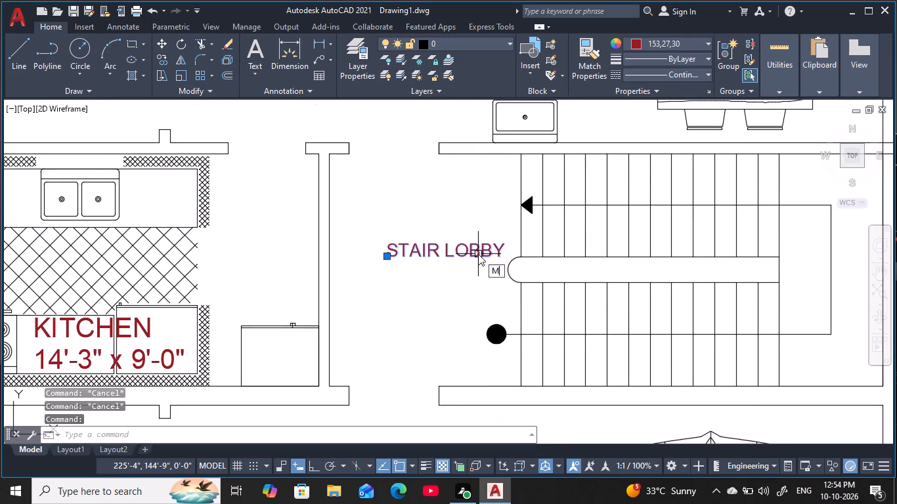
key("space")
left_click(478, 254)
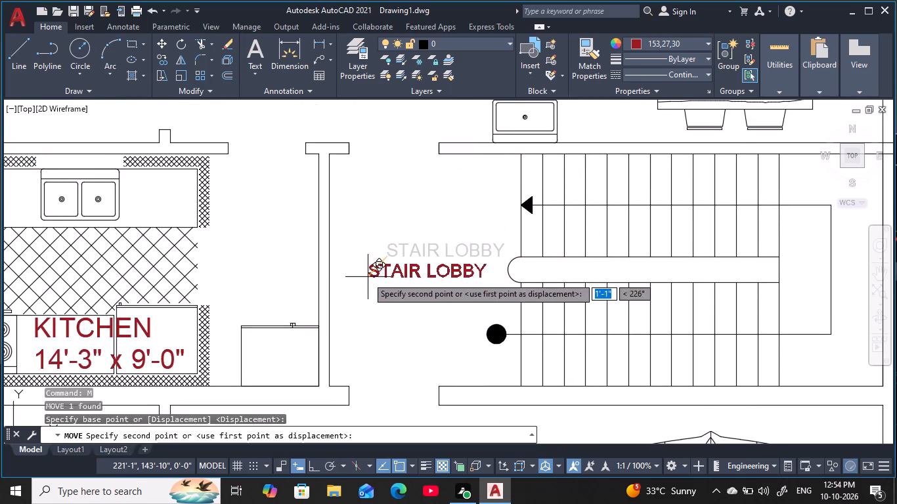
left_click(366, 278)
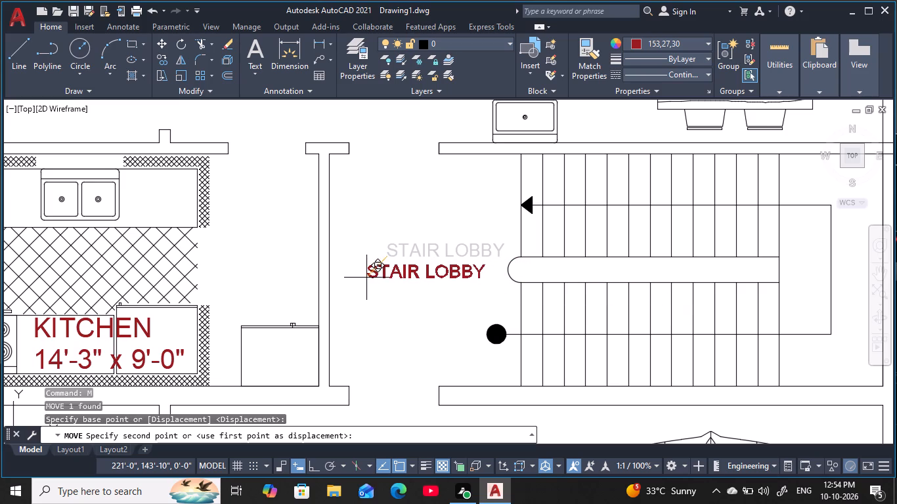
key("Escape")
key("Escape")
key("Escape")
key("Escape")
key("Escape")
middle_click_drag(416, 243, 361, 243)
key("Escape")
key("Escape")
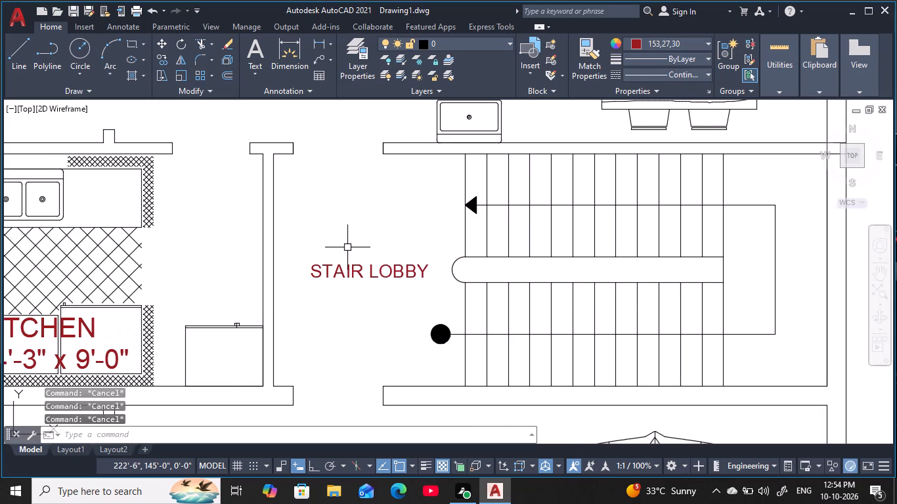
Add a vertical linear dimension for the width of the upper stair flight, placed beside its lobby end.
key("d")
key("l")
key("i")
key("space")
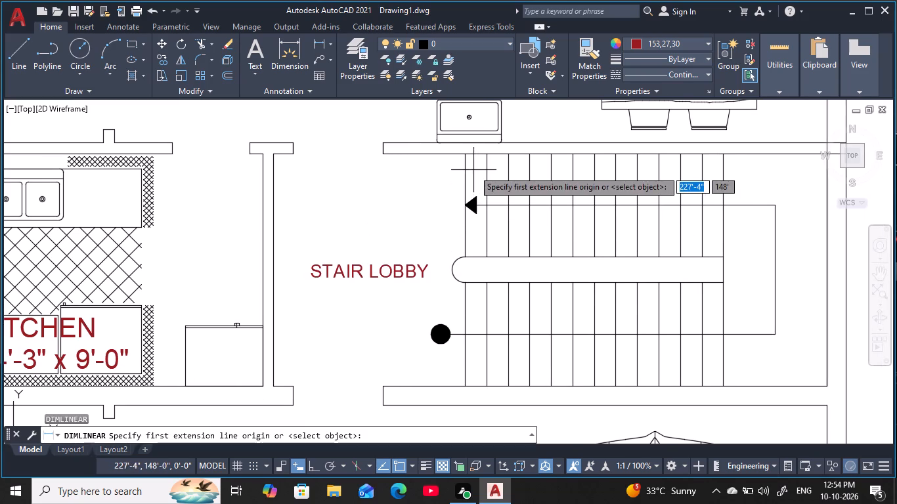
left_click(463, 158)
left_click(466, 256)
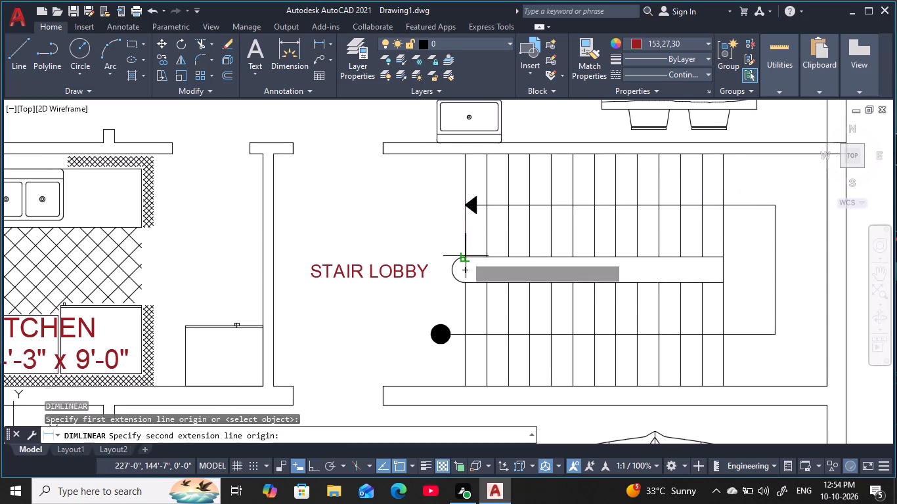
left_click(445, 245)
key("Escape")
key("Escape")
key("Escape")
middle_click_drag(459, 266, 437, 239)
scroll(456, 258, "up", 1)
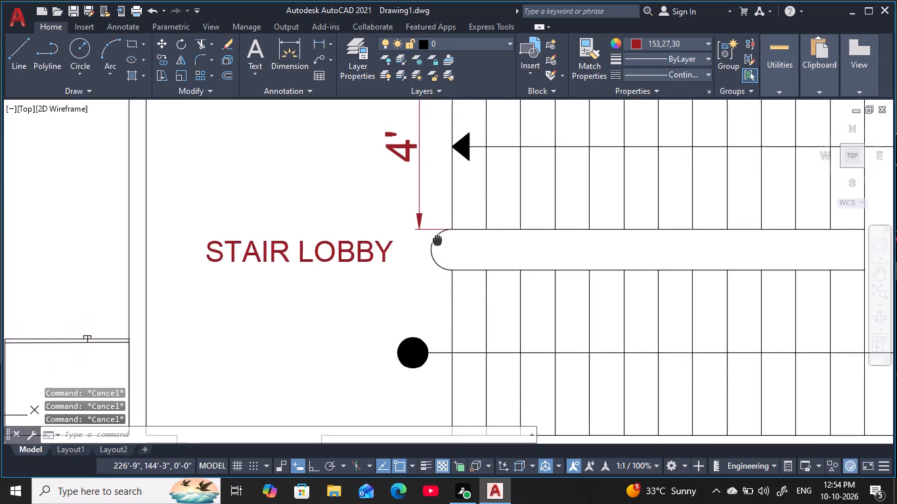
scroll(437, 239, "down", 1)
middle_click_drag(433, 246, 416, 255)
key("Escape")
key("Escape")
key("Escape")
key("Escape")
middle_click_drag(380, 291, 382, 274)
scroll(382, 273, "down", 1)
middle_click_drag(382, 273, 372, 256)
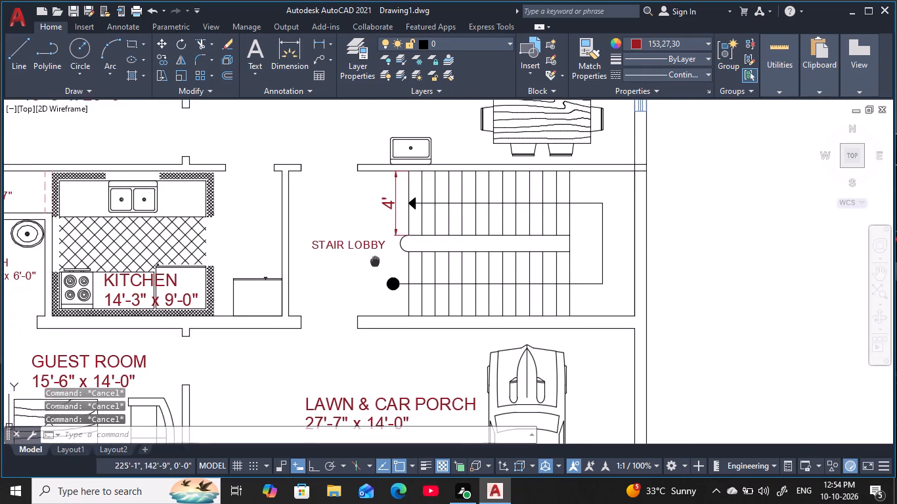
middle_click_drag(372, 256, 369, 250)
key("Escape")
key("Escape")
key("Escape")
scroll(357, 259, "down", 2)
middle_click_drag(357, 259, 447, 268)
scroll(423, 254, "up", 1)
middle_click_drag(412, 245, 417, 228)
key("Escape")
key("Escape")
Add a horizontal linear dimension across the narrower gate opening in the car porch front wall, placed just inside the wall.
middle_click_drag(456, 348, 454, 255)
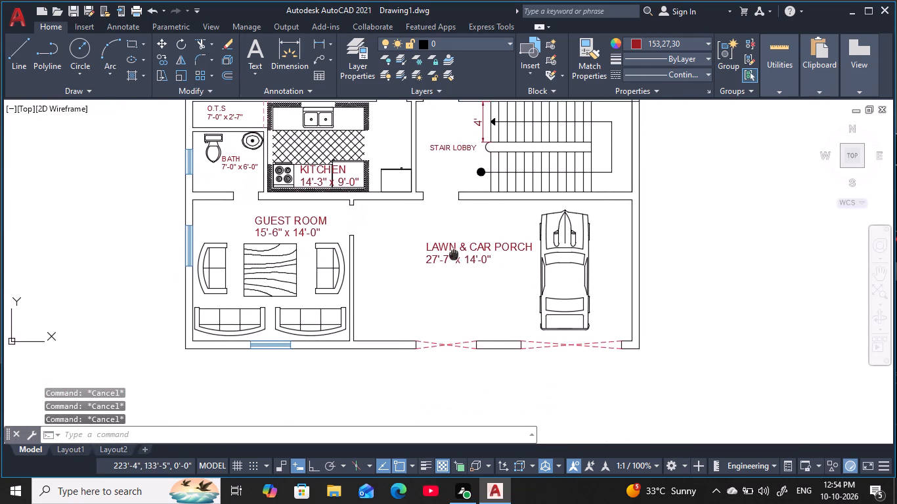
middle_click_drag(454, 255, 443, 267)
middle_click_drag(423, 317, 393, 253)
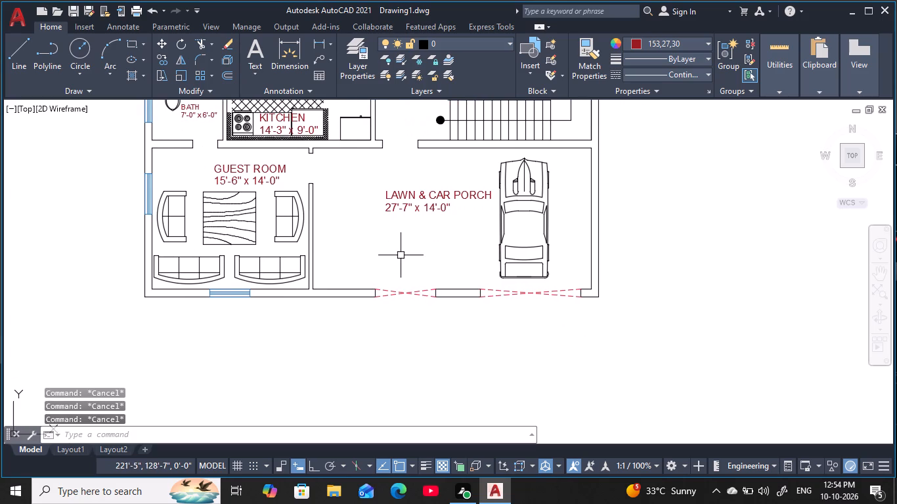
key("space")
scroll(405, 320, "up", 2)
middle_click_drag(404, 314, 402, 323)
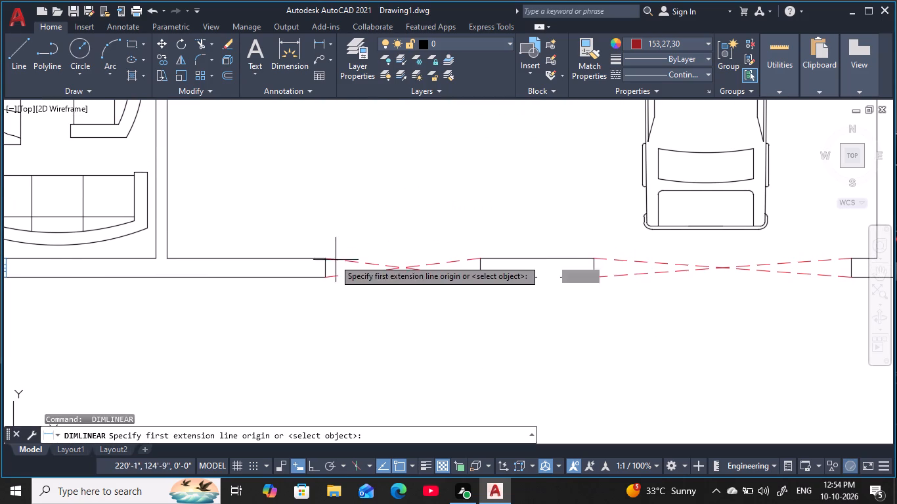
left_click(324, 258)
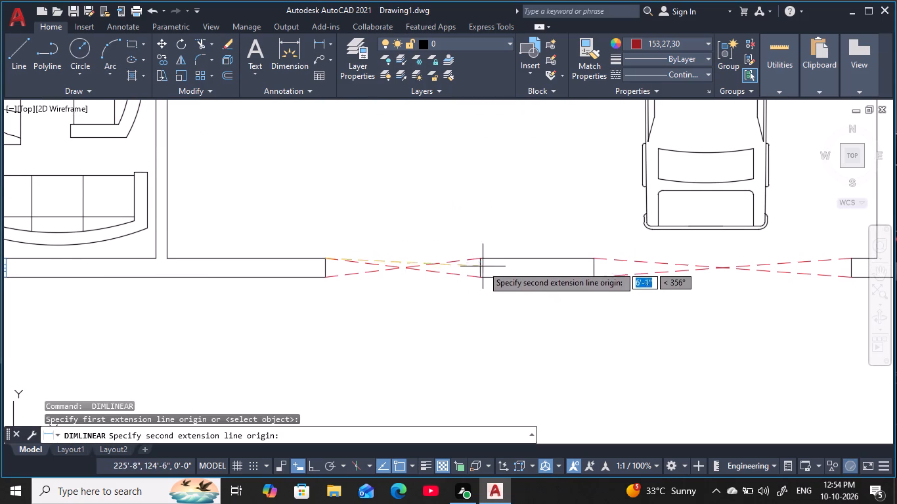
left_click(483, 261)
left_click(482, 245)
Add a horizontal linear dimension across the wider gate opening behind the car, placed just inside the front wall.
middle_click_drag(531, 242, 374, 255)
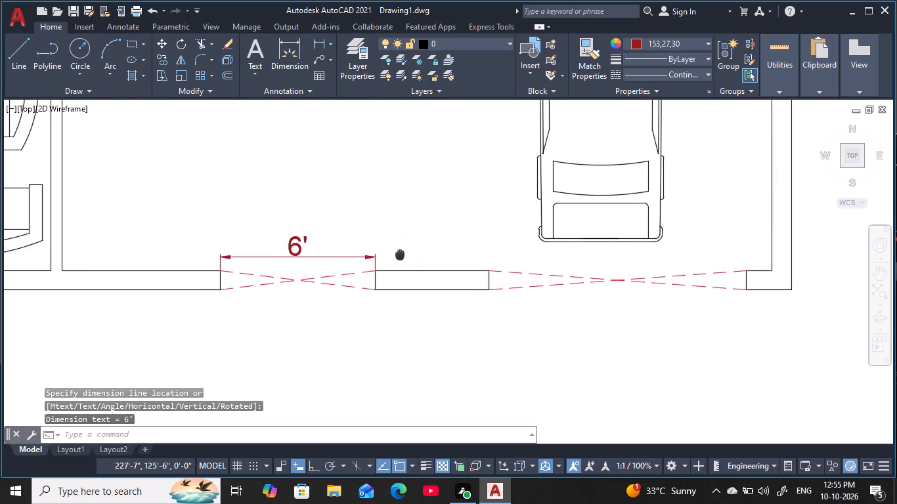
middle_click_drag(374, 255, 286, 255)
key("space")
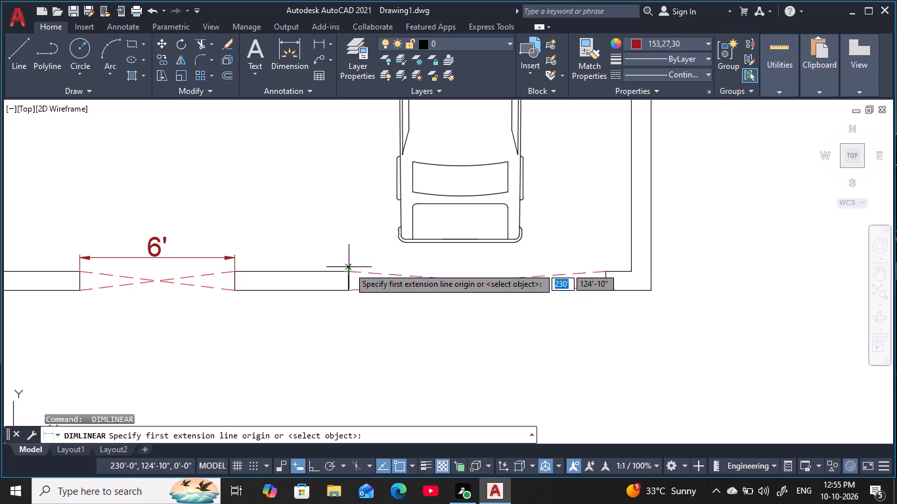
left_click(349, 270)
left_click(606, 274)
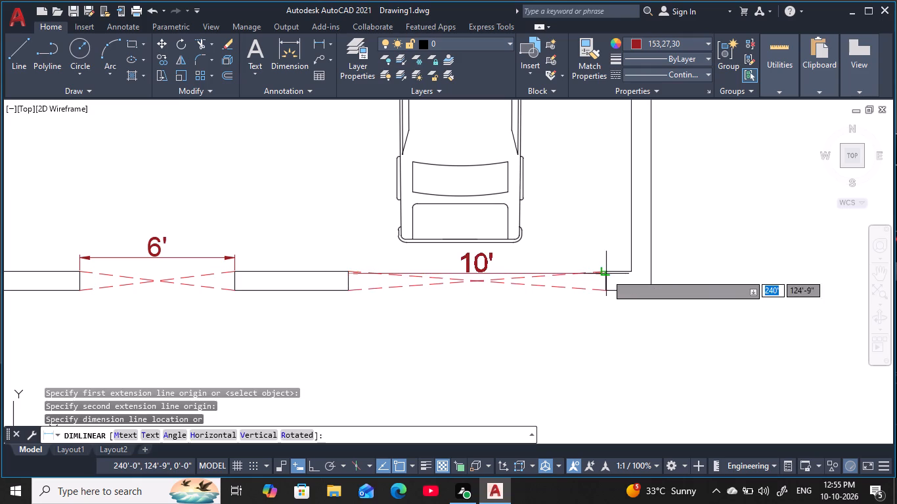
left_click(609, 266)
Review the rooms, labels and dimensions across the whole floor plan.
scroll(472, 372, "down", 1)
middle_click_drag(472, 366, 478, 339)
key("Escape")
key("Escape")
key("Escape")
key("Escape")
scroll(355, 324, "down", 2)
middle_click_drag(355, 328, 405, 340)
scroll(406, 339, "up", 1)
middle_click_drag(406, 339, 441, 367)
key("Escape")
key("Escape")
middle_click_drag(414, 264, 451, 330)
middle_click_drag(403, 249, 438, 321)
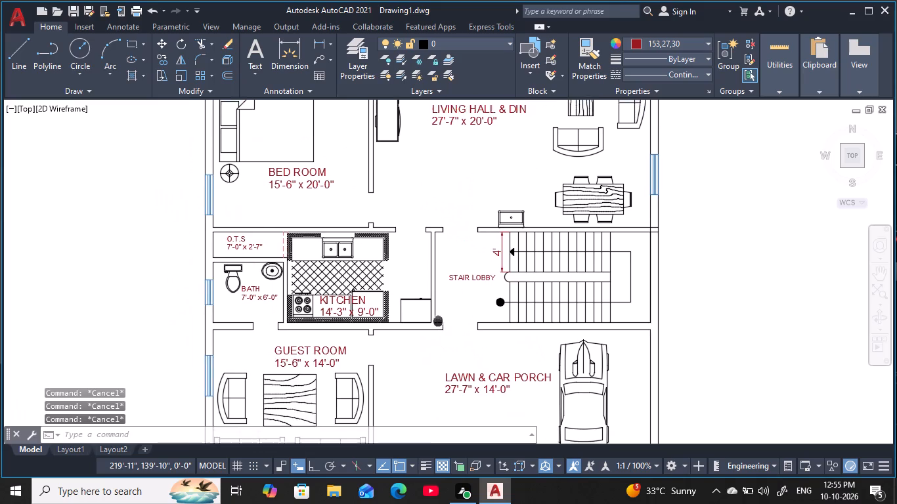
middle_click_drag(438, 321, 431, 309)
key("Escape")
key("Escape")
scroll(393, 265, "down", 1)
middle_click_drag(393, 266, 356, 350)
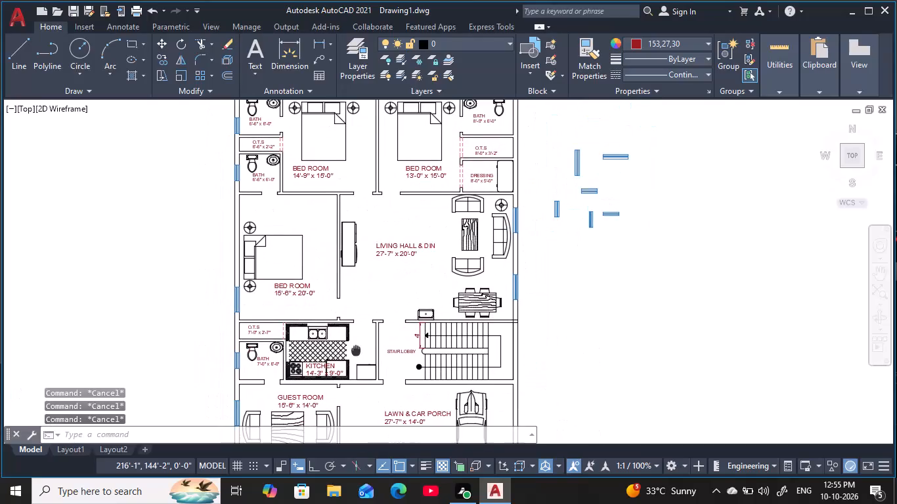
middle_click_drag(356, 350, 349, 381)
middle_click_drag(349, 357, 322, 317)
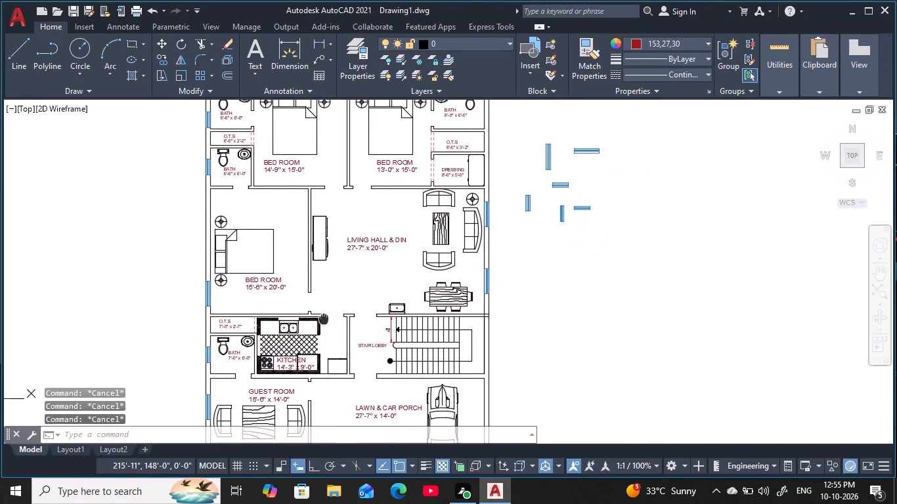
middle_click_drag(322, 317, 282, 337)
key("Escape")
key("Escape")
middle_click_drag(467, 310, 456, 260)
middle_click_drag(455, 261, 438, 249)
scroll(438, 249, "down", 1)
middle_click_drag(438, 249, 403, 264)
key("Escape")
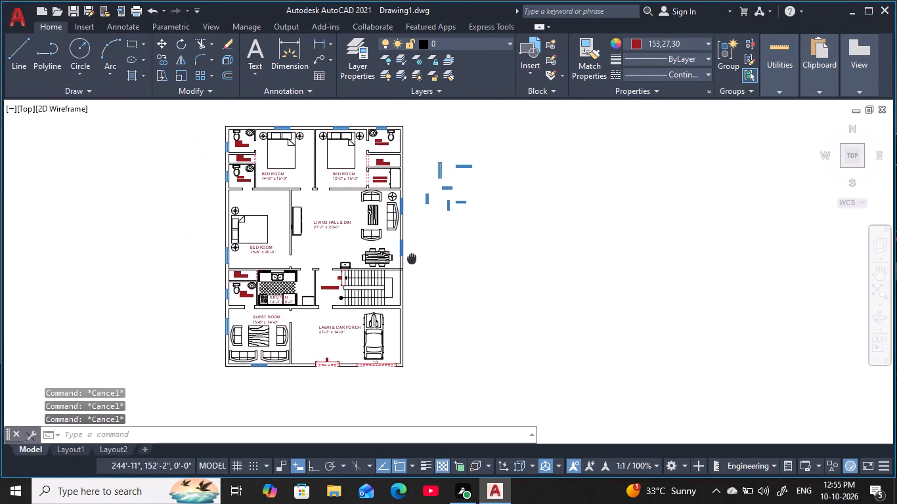
key("Escape")
key("Escape")
key("Escape")
key("Escape")
key("Escape")
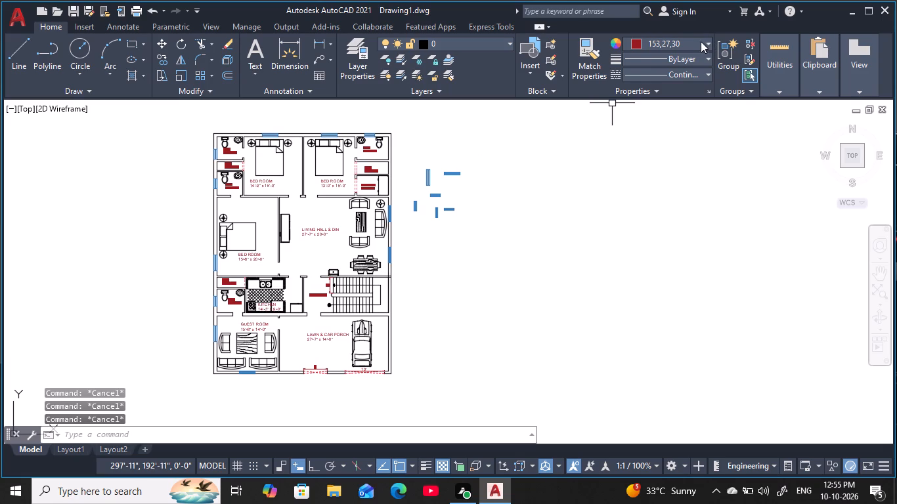
Set the current drawing colour to the light red 242,113,114.
left_click(701, 41)
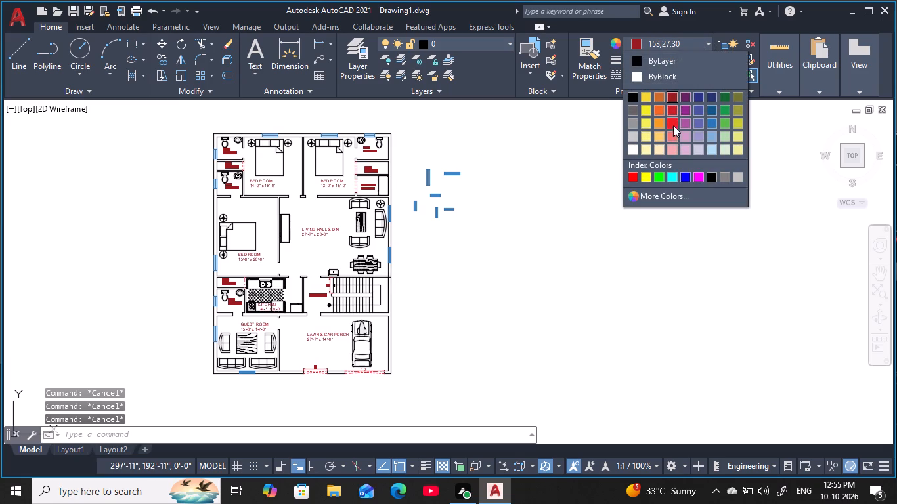
left_click(672, 135)
key("Escape")
key("Escape")
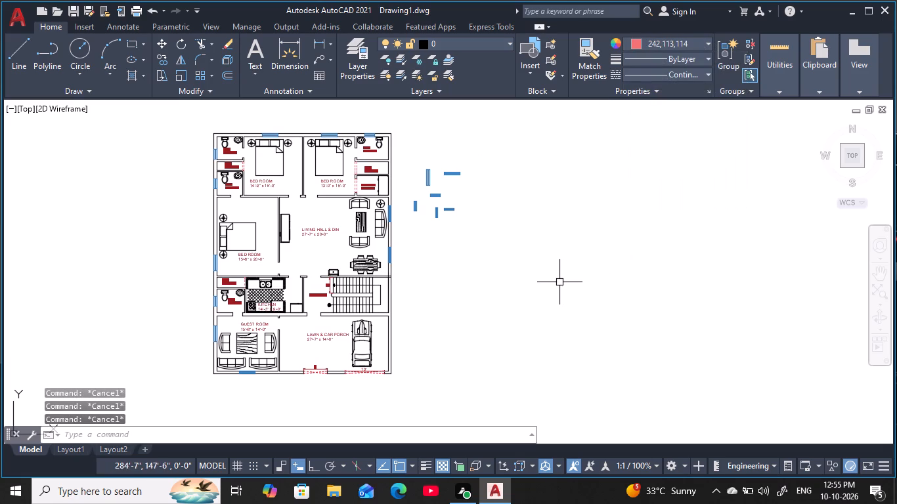
key("Escape")
key("Escape")
key("Escape")
key("Escape")
key("Escape")
Draw a circle with a 1'9" radius in the empty area beside the floor plan.
key("c")
key("space")
left_click(547, 259)
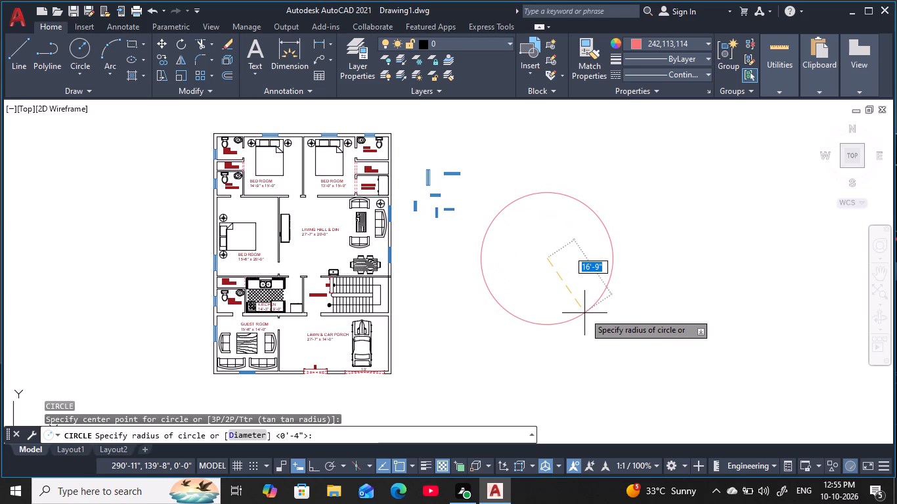
key("1")
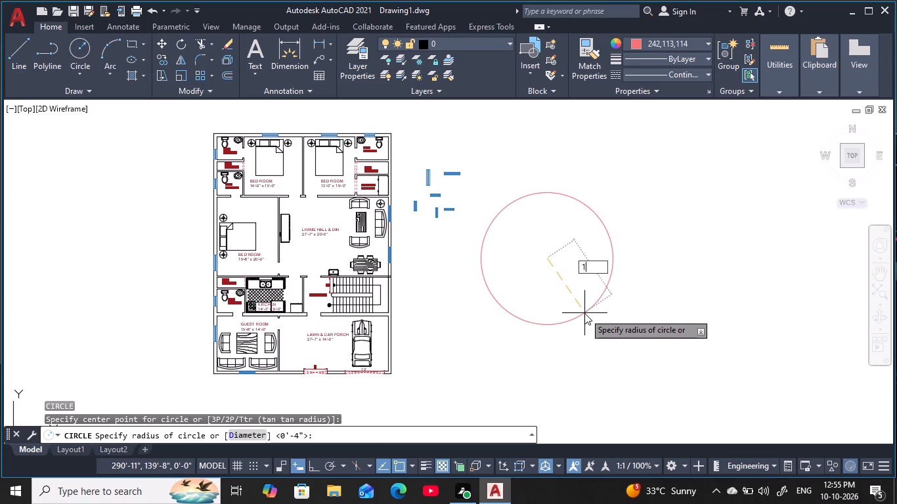
type("'9")
key("space")
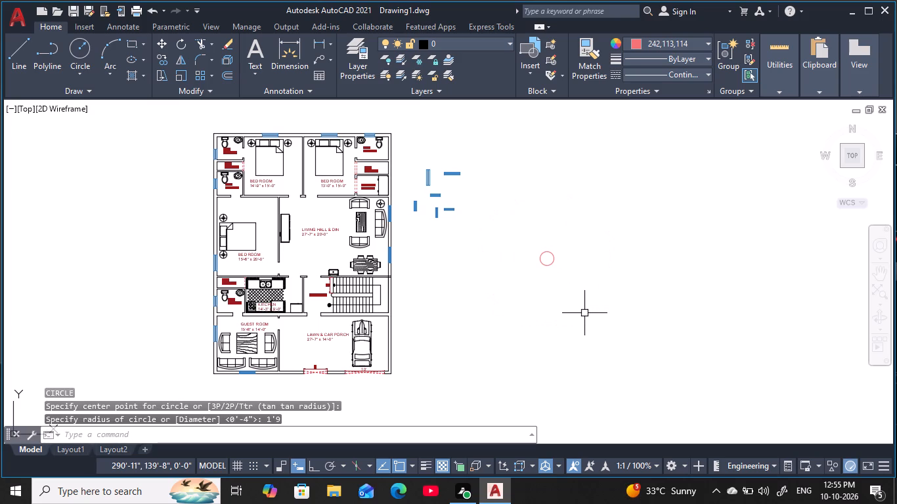
Draw connected lines from the circle's top quadrant to its centre and out to its right quadrant.
scroll(532, 257, "up", 4)
type("L")
key("space")
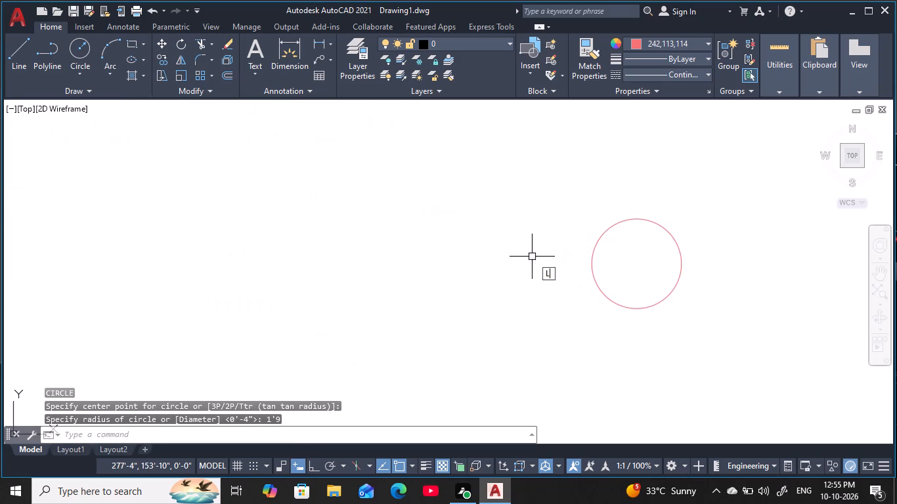
left_click(634, 222)
left_click(637, 262)
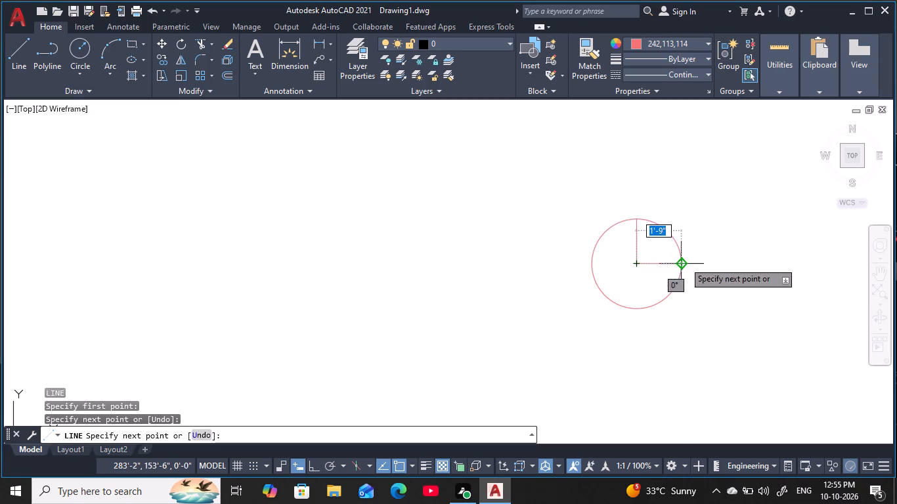
left_click(684, 262)
key("Escape")
key("Escape")
key("Escape")
key("Escape")
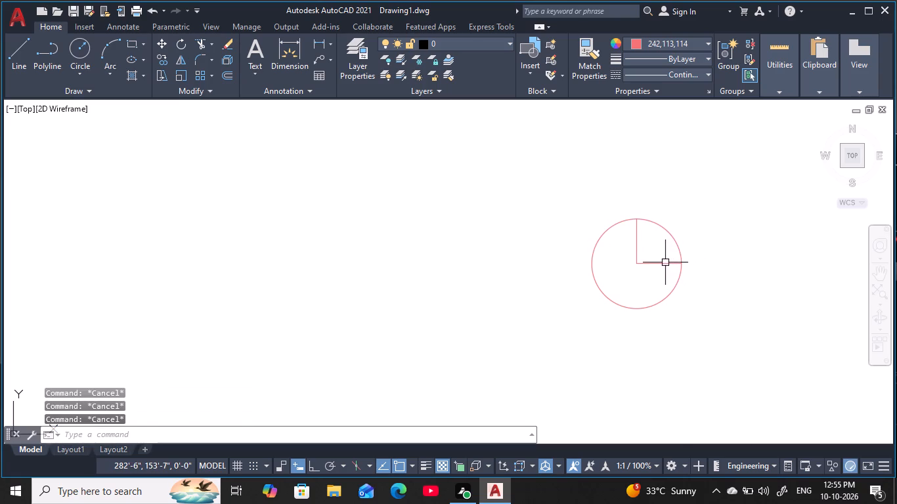
Offset the vertical radius line 2" to the right, inside the circle.
type("O")
key("space")
type("2")
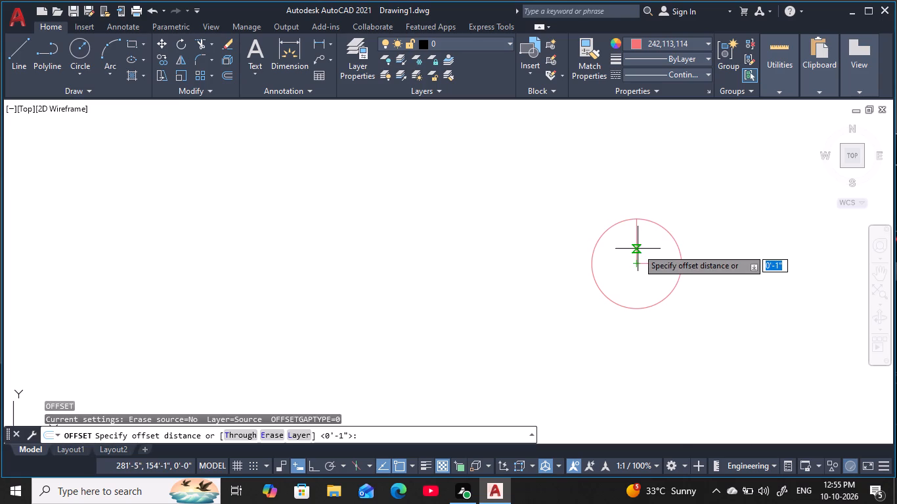
key("space")
left_click(637, 250)
left_click(658, 249)
key("Escape")
key("Escape")
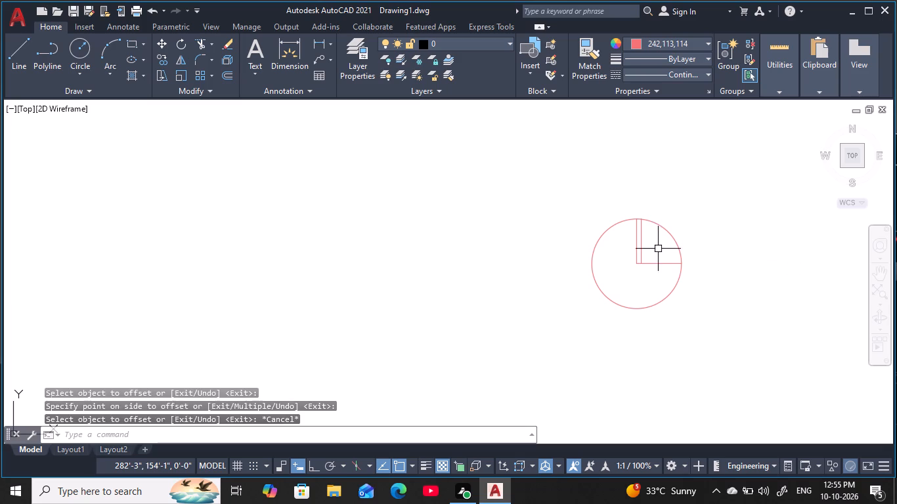
Trim the circle to its upper-right quarter arc and remove the horizontal radius line, leaving a single door leaf with its swing.
key("Escape")
key("Escape")
key("Escape")
key("t")
key("r")
key("space")
left_click(589, 221)
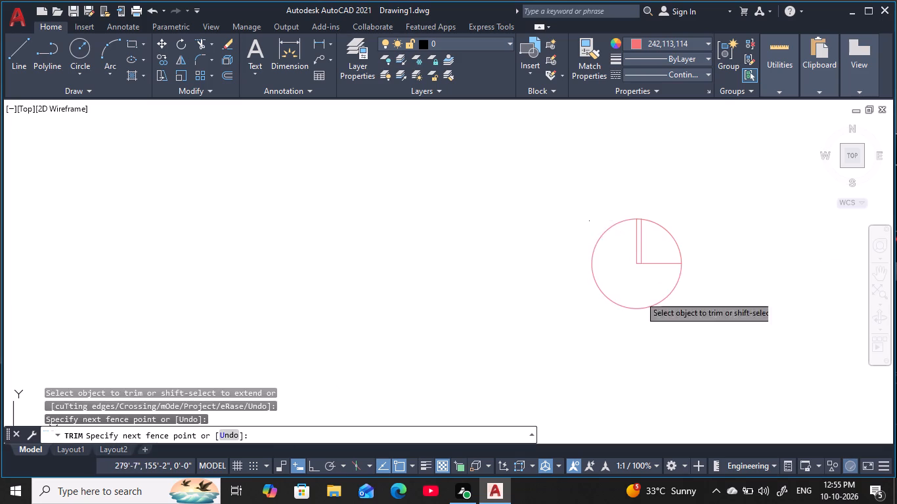
left_click(683, 360)
left_click(666, 305)
left_click(668, 283)
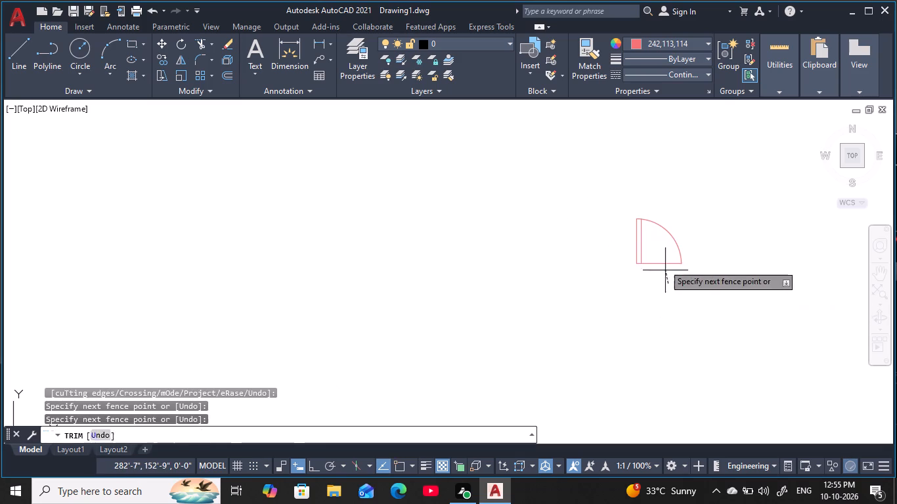
left_click(659, 255)
key("Escape")
key("Escape")
key("Escape")
key("Escape")
Mirror the door leaf and arc about a vertical line through the arc's free end, keeping the original, to form a double door.
key("m")
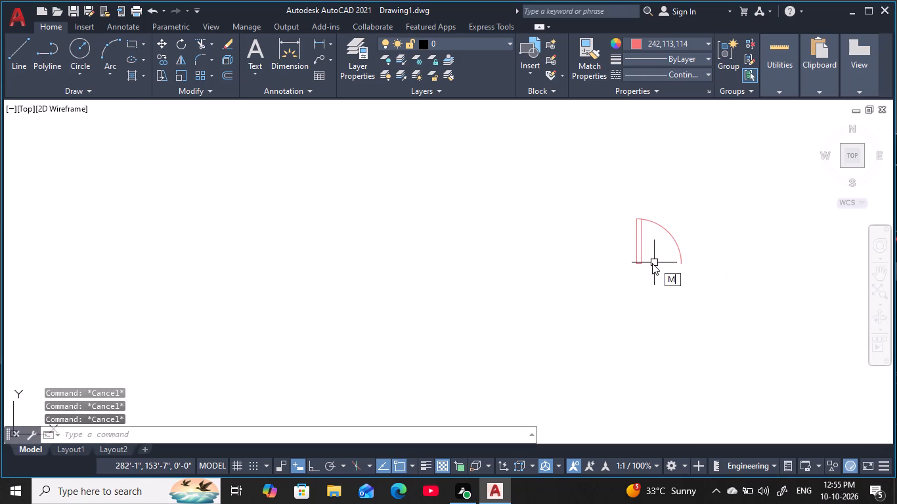
key("i")
key("space")
left_click(700, 290)
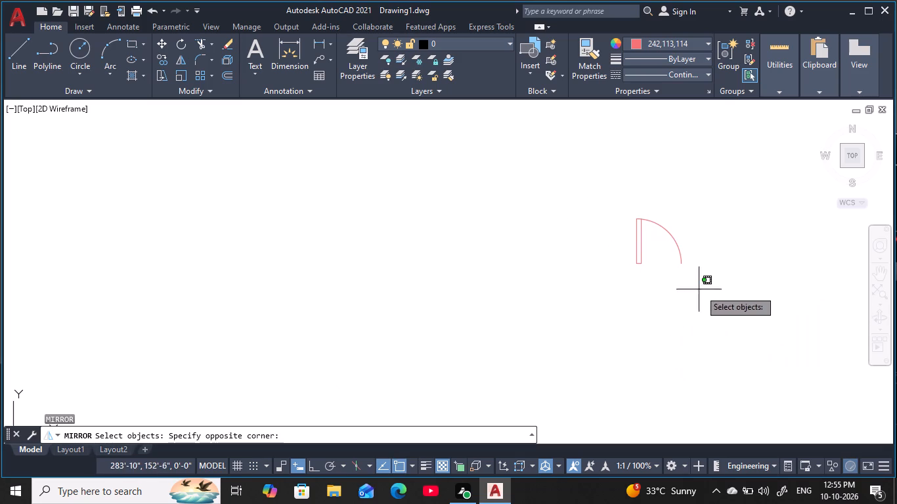
left_click(598, 211)
key("space")
left_click(685, 263)
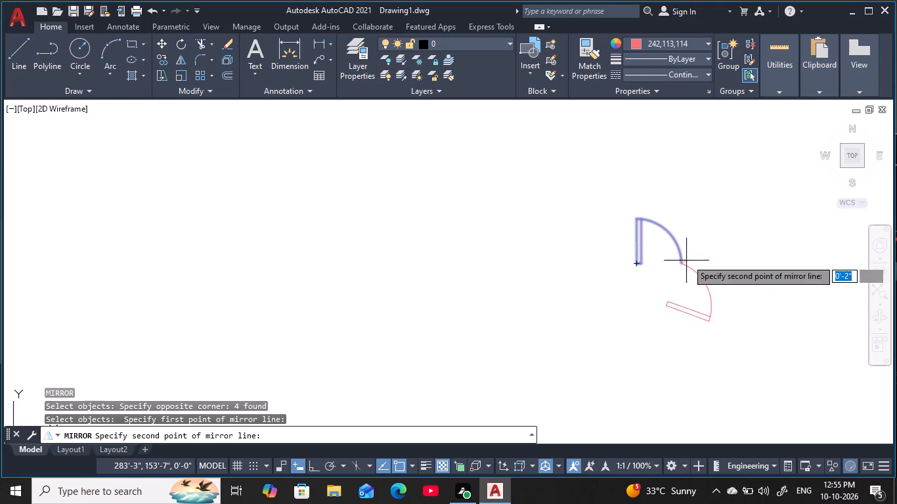
key("F8")
left_click(682, 204)
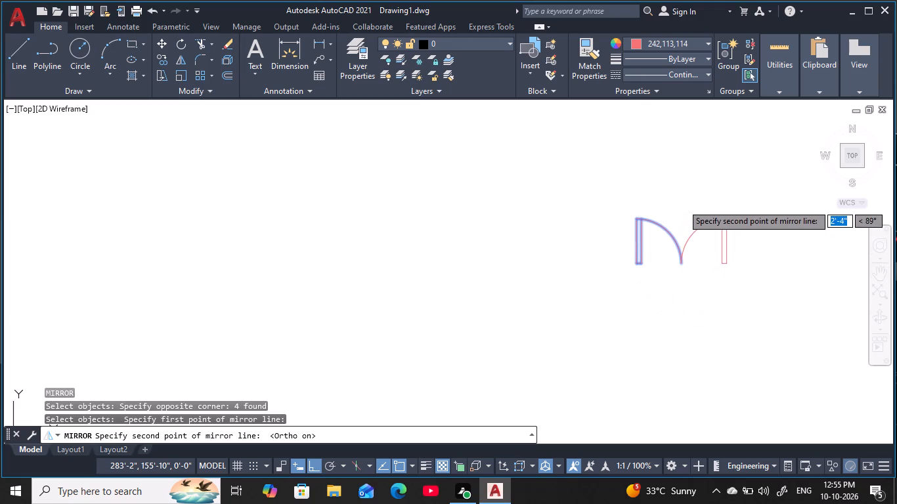
left_click_drag(704, 250, 682, 204)
key("Escape")
key("Escape")
key("Escape")
key("Escape")
key("Escape")
Copy the double door from its lower-right corner into the wall opening between the living hall and the stair lobby.
left_click(774, 305)
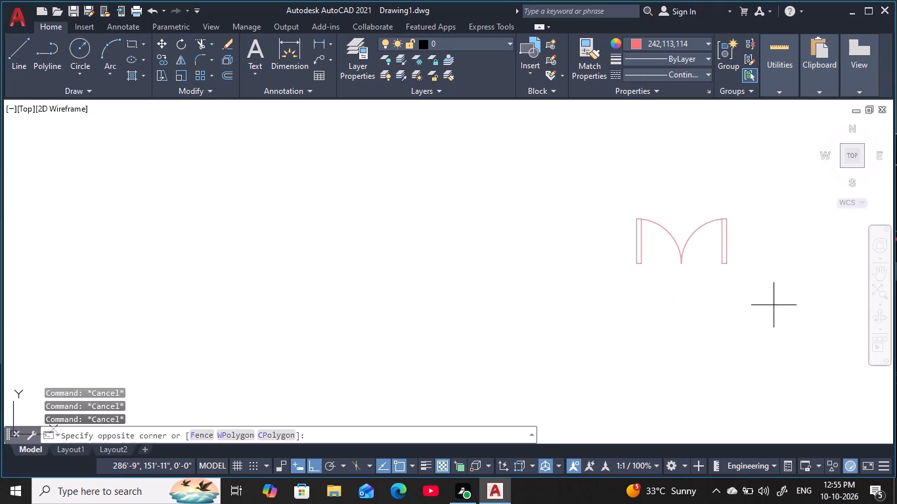
left_click(563, 216)
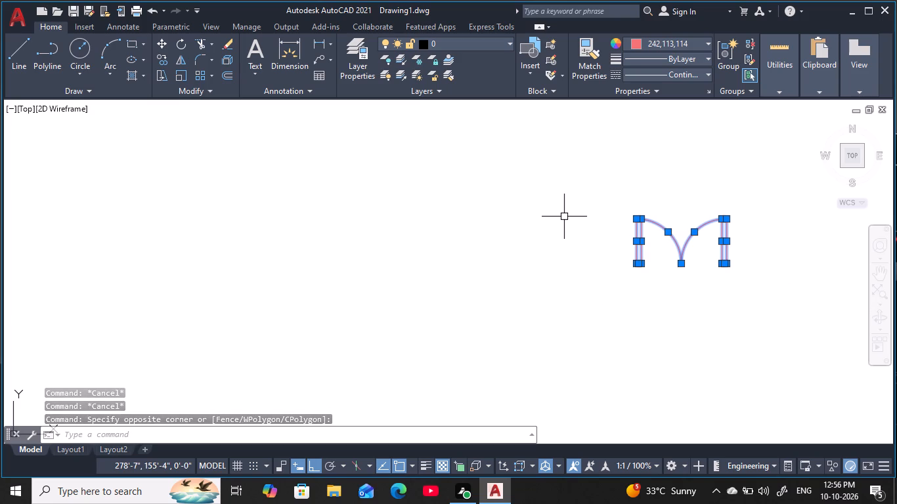
type("CO")
key("space")
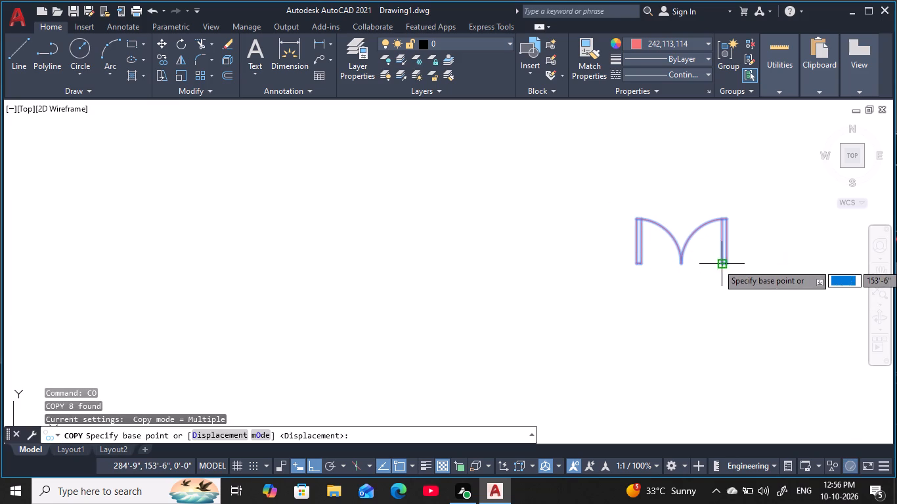
left_click(729, 264)
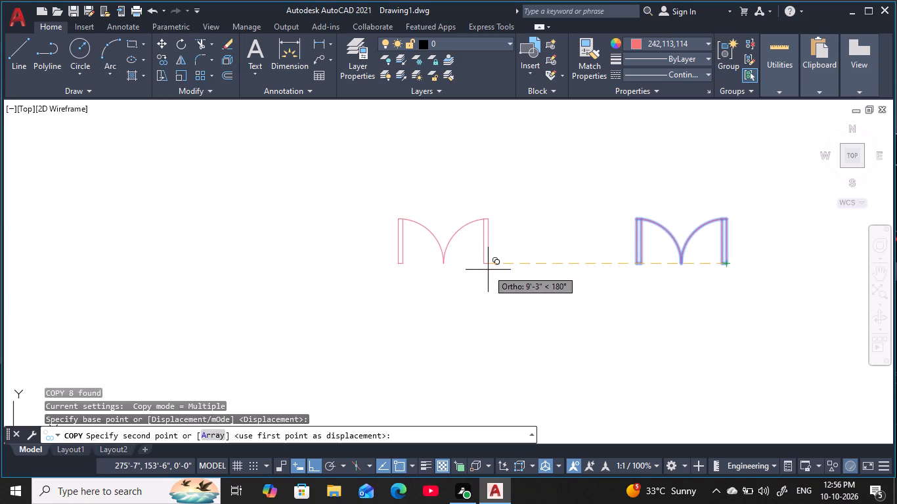
key("F8")
scroll(483, 272, "down", 1)
middle_click_drag(483, 273, 718, 241)
scroll(707, 262, "down", 2)
middle_click_drag(389, 324, 494, 236)
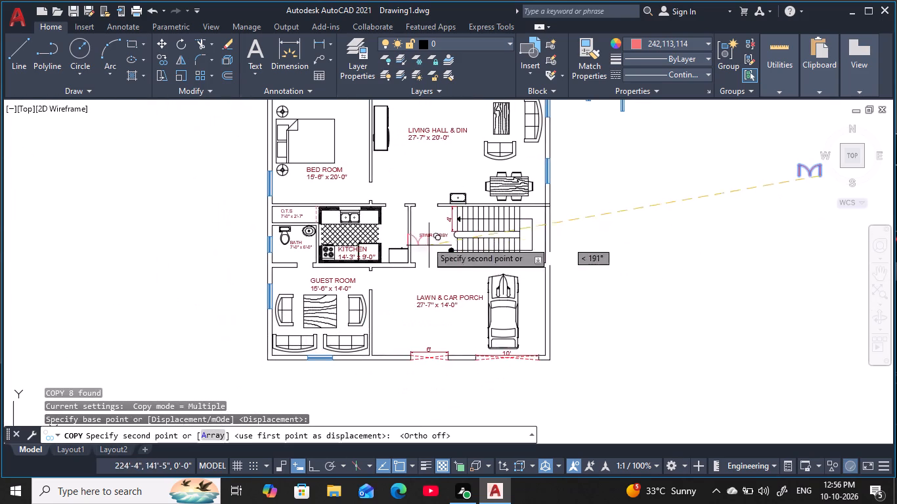
scroll(427, 210, "up", 3)
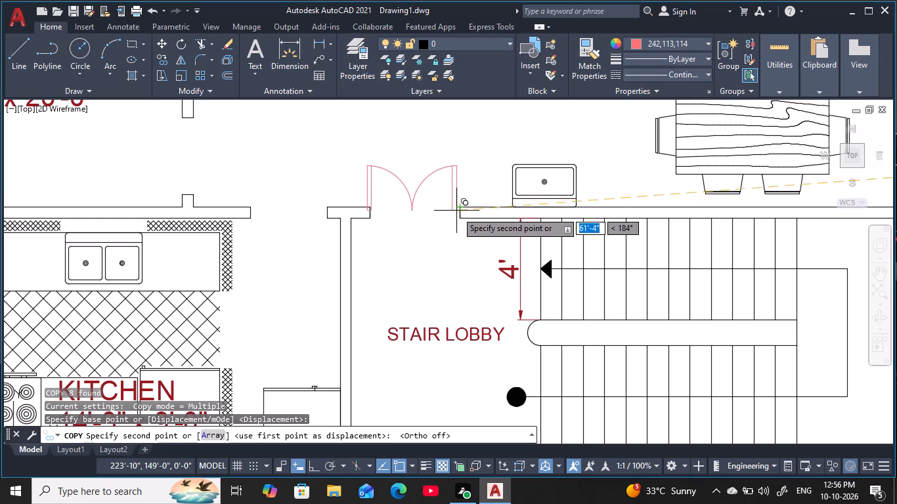
scroll(459, 217, "up", 3)
left_click(461, 203)
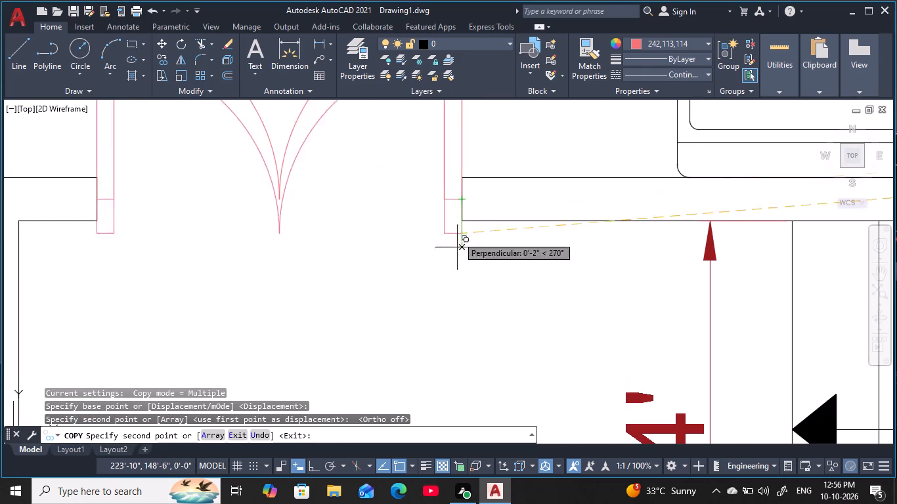
Place another copy of the double door in the opening between the stair lobby and the lawn and car porch.
scroll(448, 283, "down", 2)
middle_click_drag(447, 287, 512, 159)
scroll(515, 314, "down", 1)
middle_click_drag(514, 328, 496, 148)
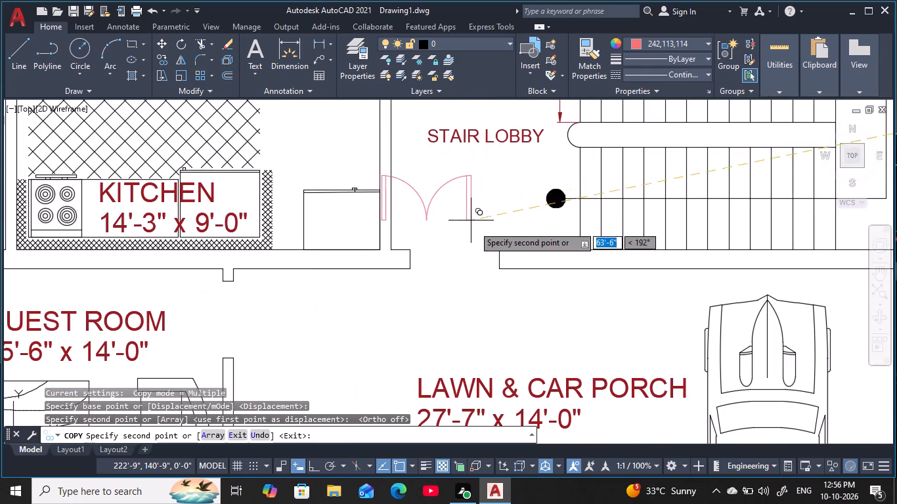
scroll(485, 234, "up", 2)
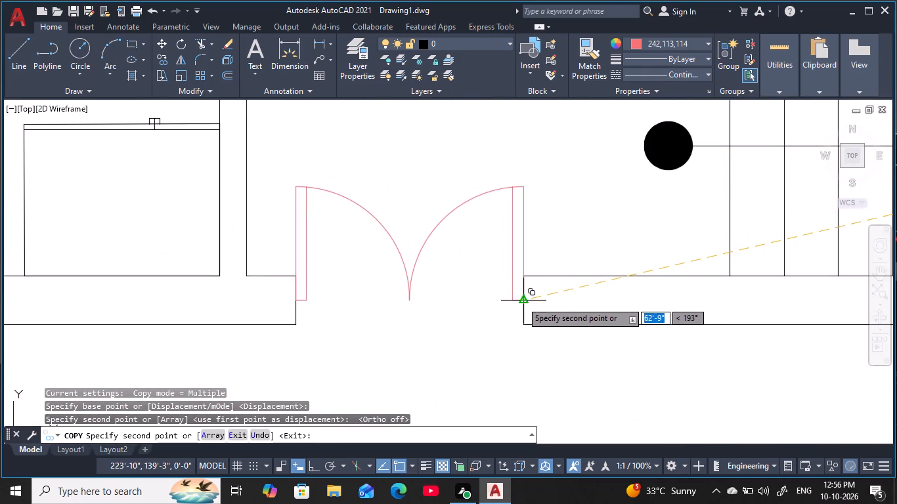
left_click(521, 301)
scroll(510, 205, "down", 3)
middle_click_drag(510, 202, 496, 289)
key("Escape")
scroll(511, 275, "down", 1)
key("Escape")
key("Escape")
Draw a circle with a 2'6" radius in the empty area between the floor plan and the double door symbol.
middle_click_drag(510, 245, 383, 242)
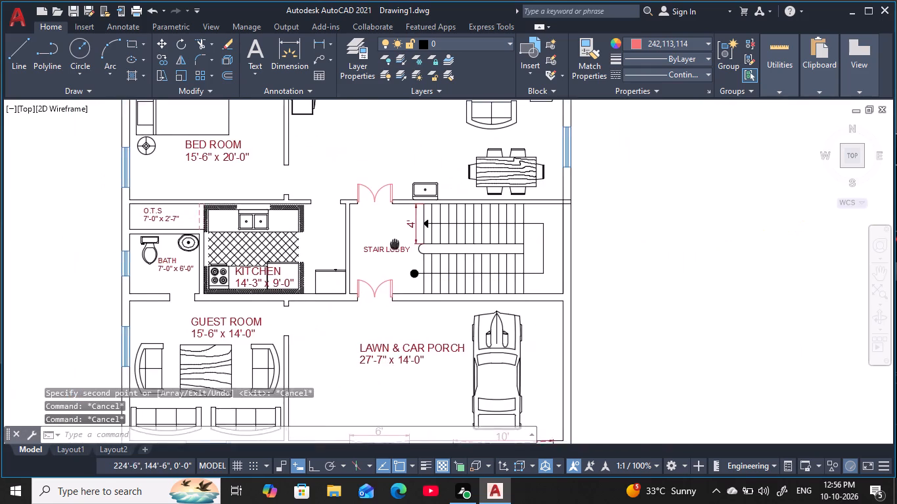
middle_click_drag(383, 242, 376, 242)
scroll(366, 242, "down", 2)
key("Escape")
key("Escape")
key("Escape")
key("Escape")
key("Escape")
scroll(472, 233, "up", 1)
key("Escape")
middle_click_drag(486, 230, 496, 255)
key("Escape")
key("Escape")
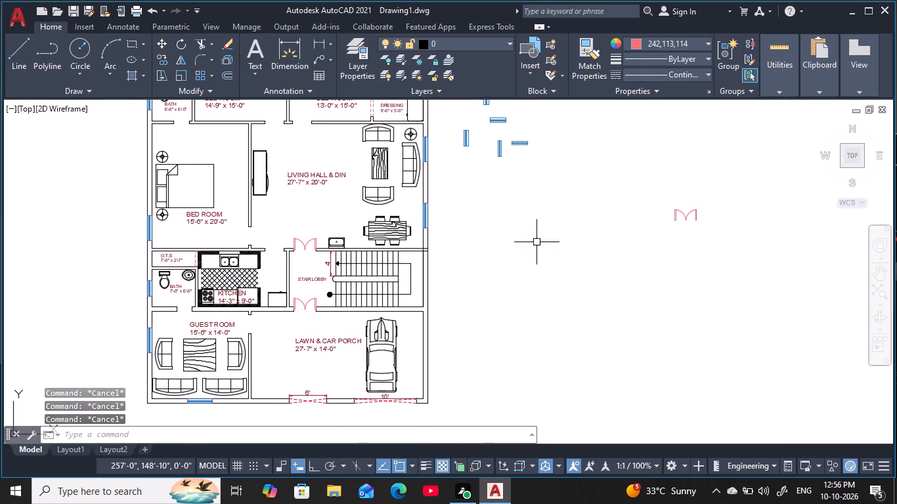
key("Escape")
key("Escape")
key("Escape")
key("Escape")
key("Escape")
key("Escape")
key("Escape")
key("c")
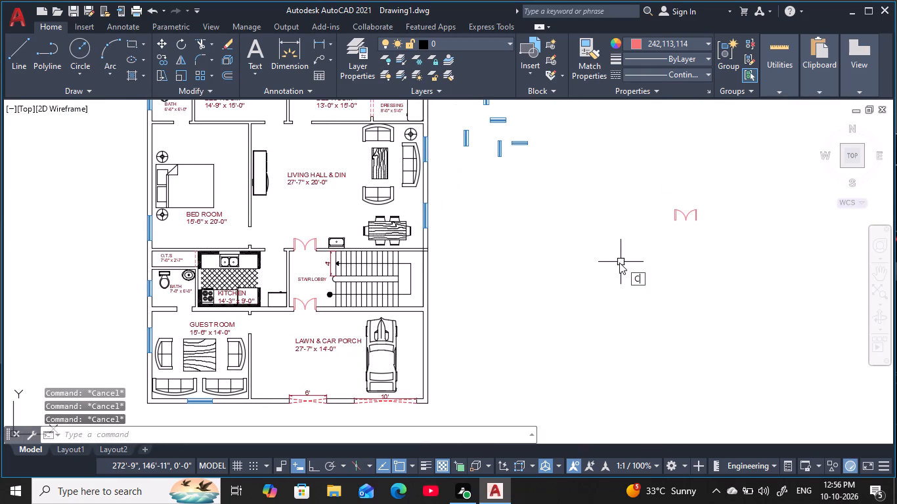
key("space")
left_click(579, 257)
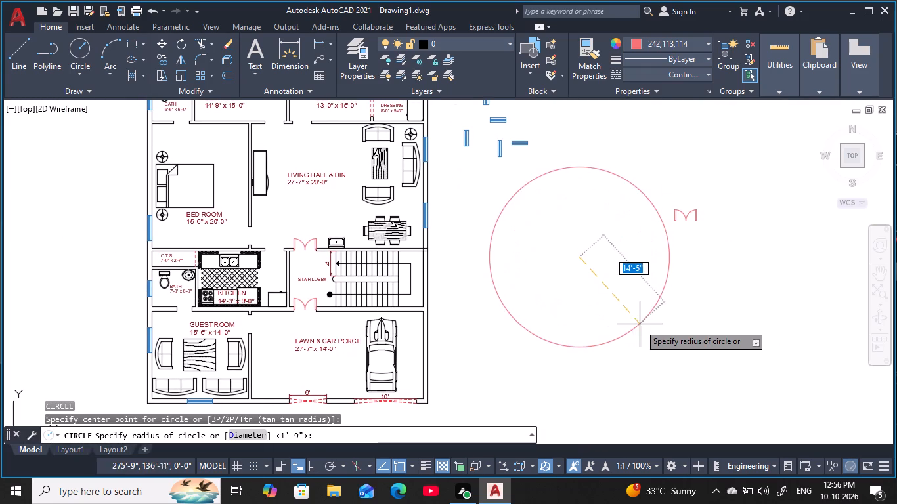
key("2")
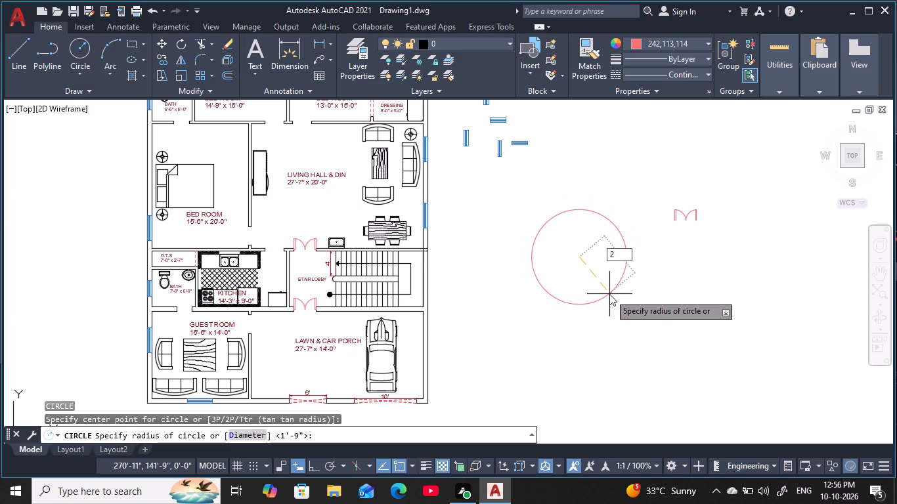
key("apostrophe")
type("6")
key("space")
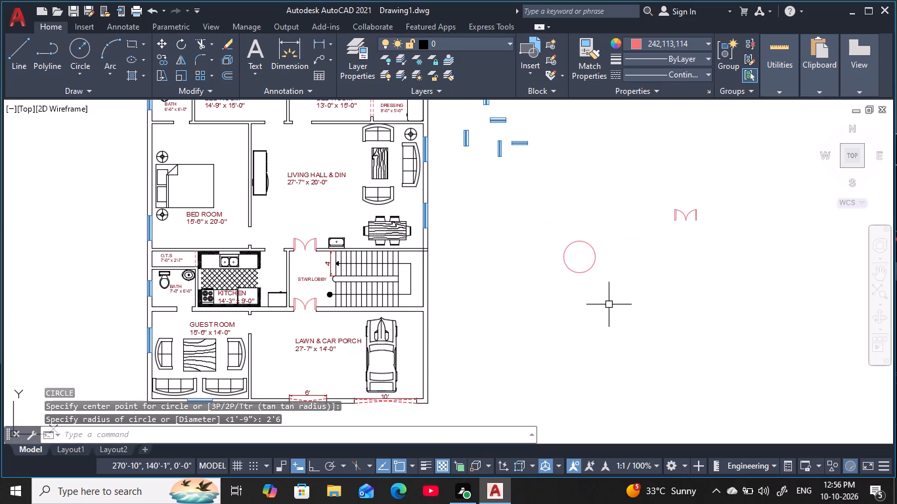
Draw connected lines from the new circle's top quadrant to its centre and out to its right quadrant.
type("L")
key("space")
scroll(587, 251, "up", 2)
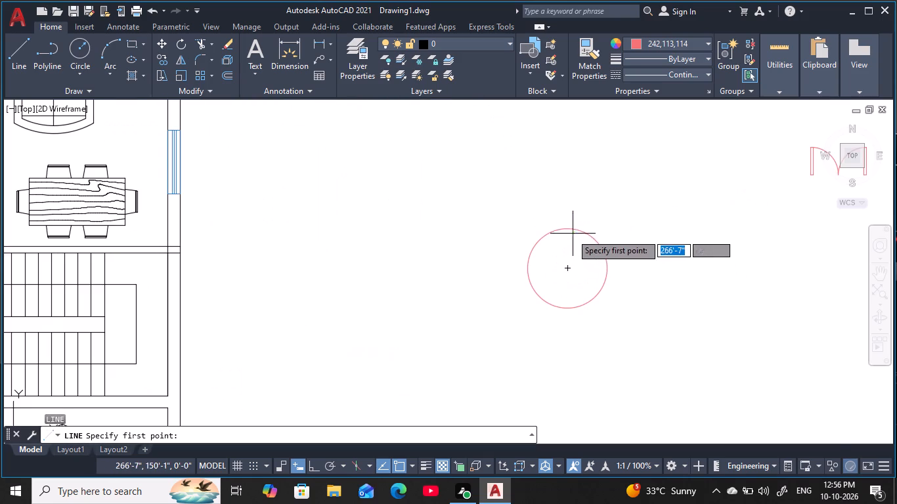
left_click(568, 232)
left_click(566, 272)
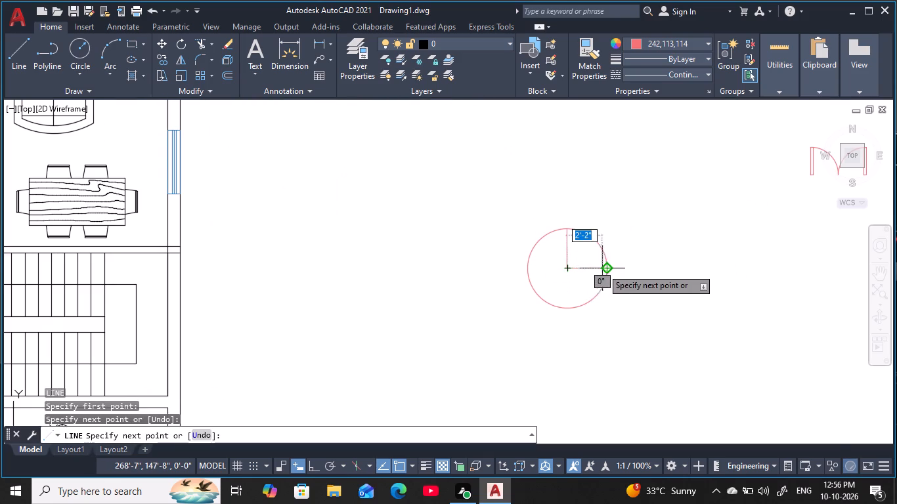
left_click(603, 268)
key("Escape")
key("Escape")
key("Escape")
key("Escape")
key("Escape")
Offset the new circle's vertical radius line 2" to the right.
type("O 2")
key("space")
double_click(569, 255)
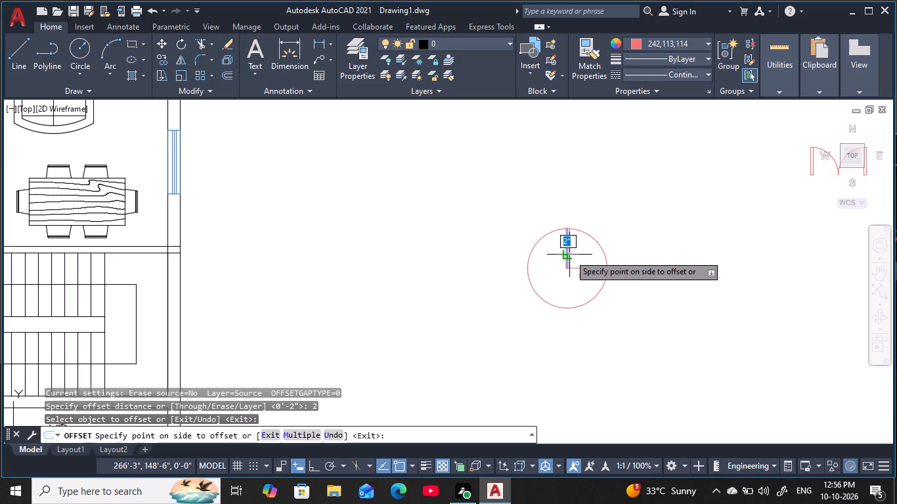
left_click(665, 252)
key("Escape")
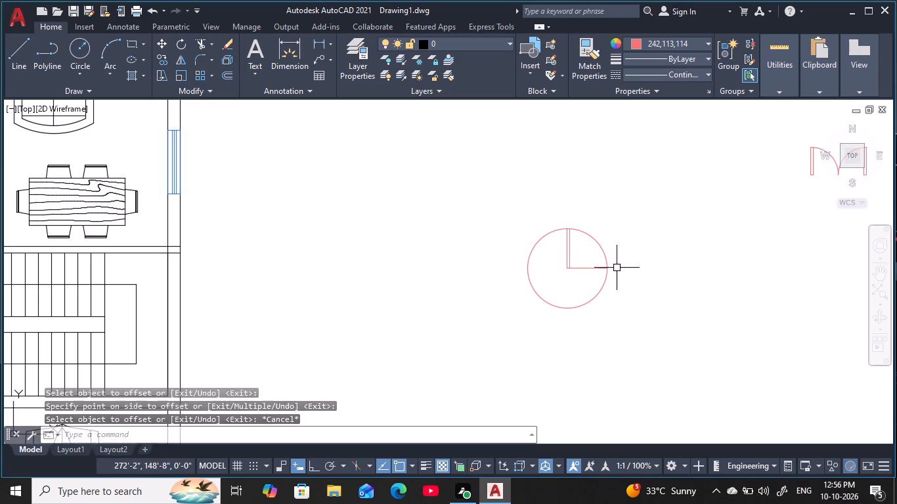
key("Escape")
key("Escape")
key("Escape")
key("Escape")
key("Escape")
Trim the new circle to its upper-right quarter arc and remove the horizontal radius line, leaving a single door symbol.
type("TR")
key("space")
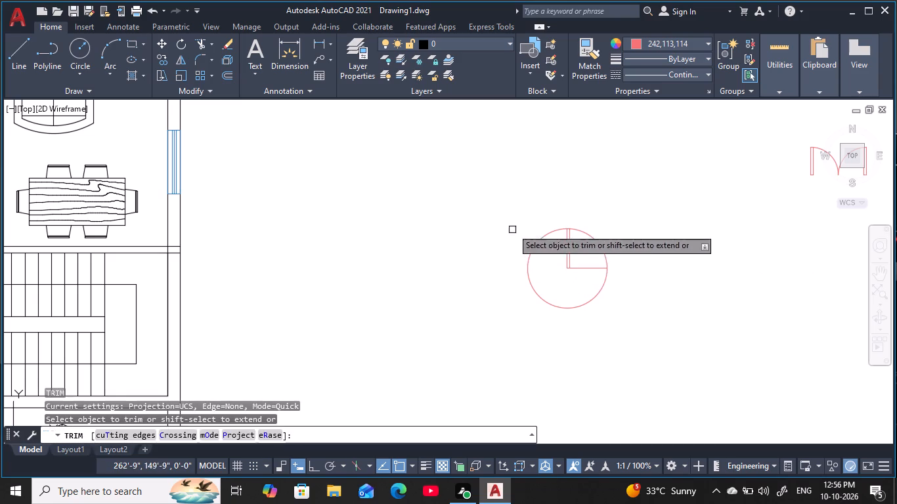
left_click(512, 228)
left_click(590, 337)
left_click(603, 300)
left_click(580, 254)
key("Escape")
key("Escape")
key("Escape")
key("Escape")
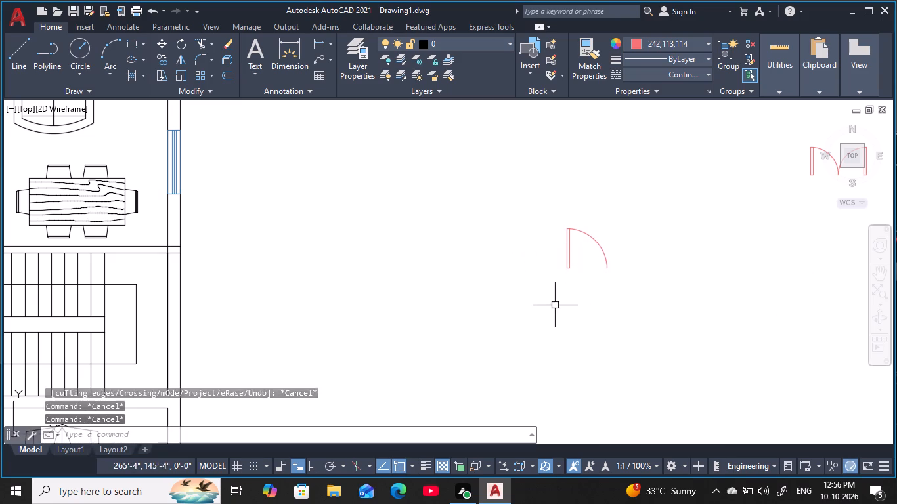
key("Escape")
Mirror the single door about a vertical line just left of its leaf, keeping the original.
left_click(644, 325)
left_click(504, 190)
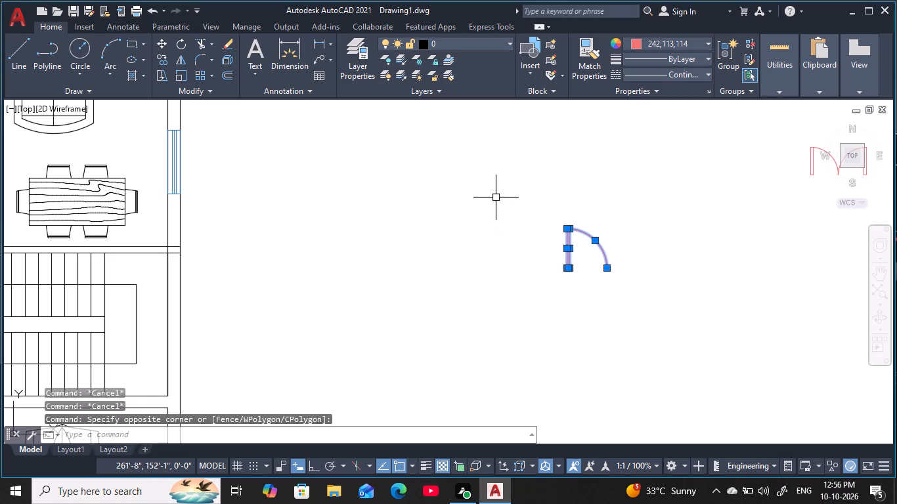
key("m")
key("i")
key("space")
left_click(554, 278)
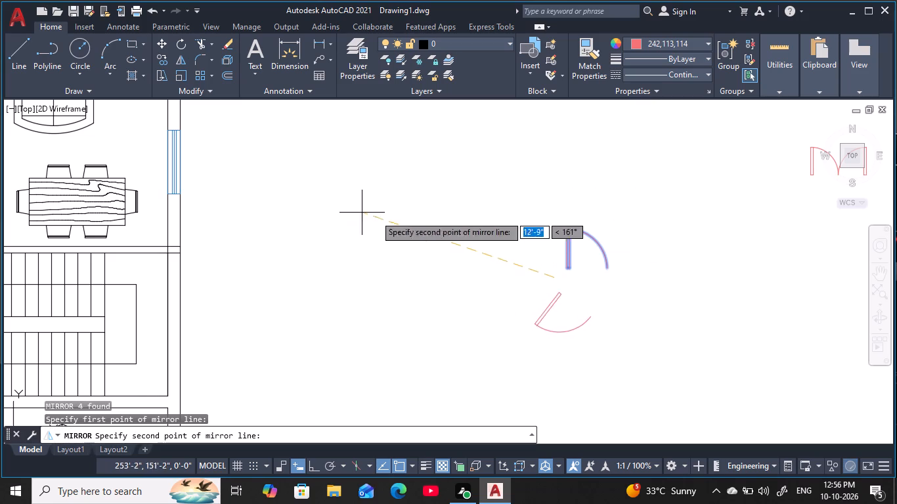
key("F8")
left_click(554, 205)
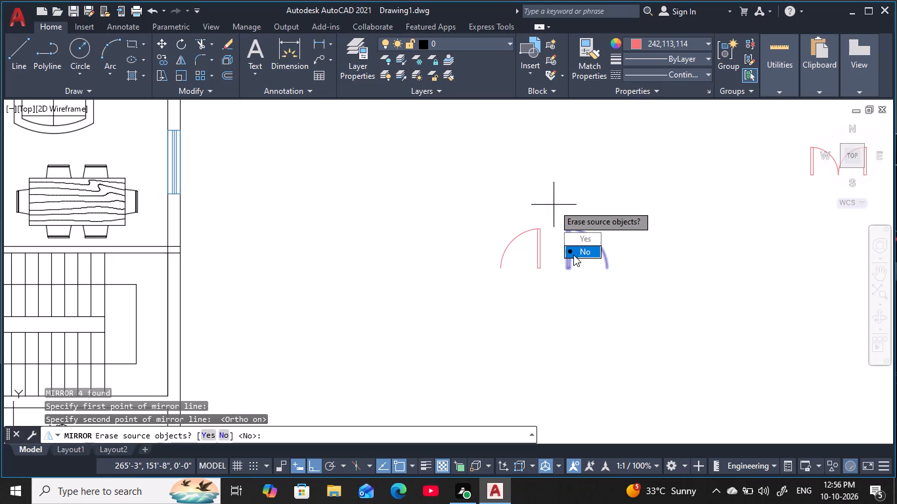
key("space")
Mirror both single doors about a horizontal line below them, keeping the originals, to get four door orientations.
left_click_drag(640, 356, 617, 331)
left_click(456, 200)
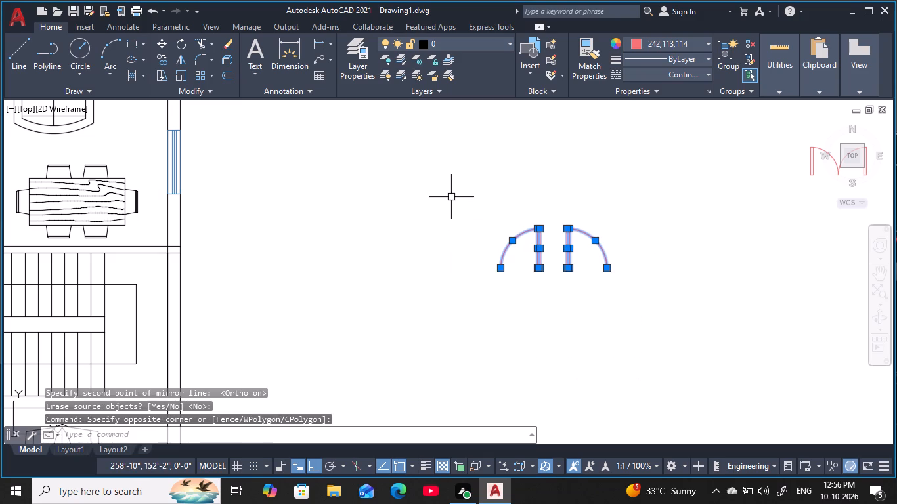
key("space")
left_click_drag(469, 332, 475, 329)
left_click(668, 294)
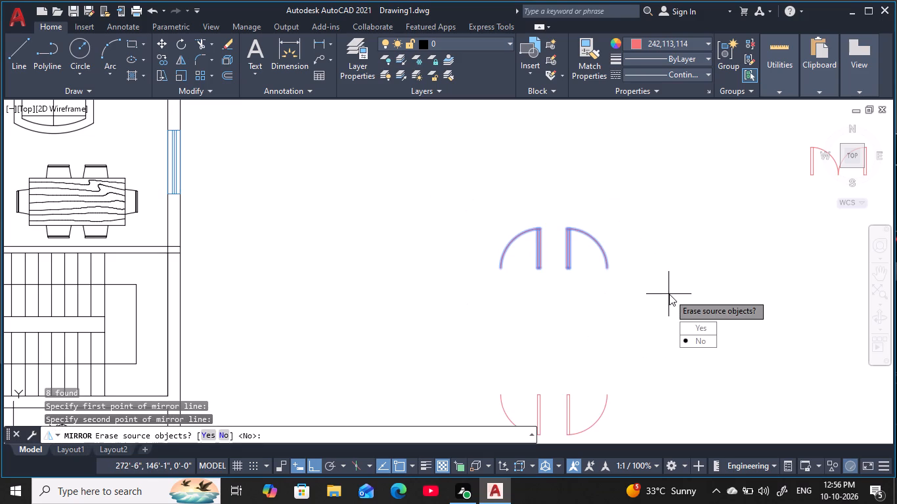
key("space")
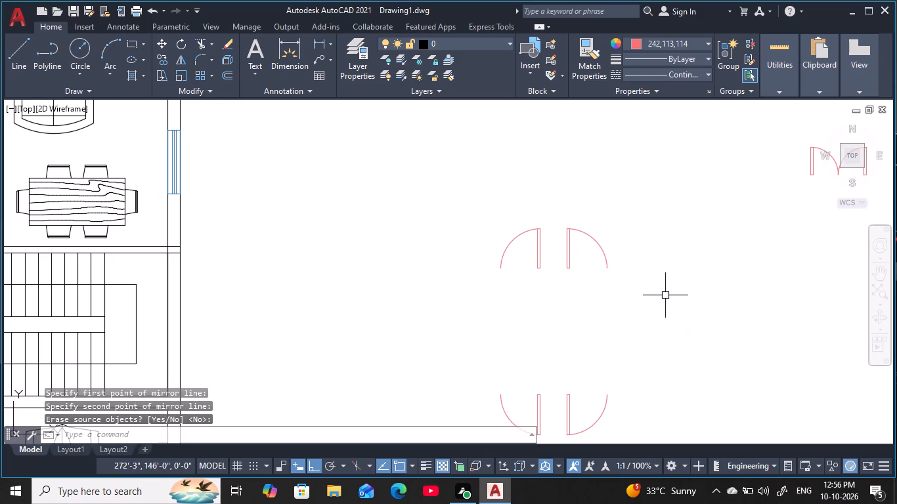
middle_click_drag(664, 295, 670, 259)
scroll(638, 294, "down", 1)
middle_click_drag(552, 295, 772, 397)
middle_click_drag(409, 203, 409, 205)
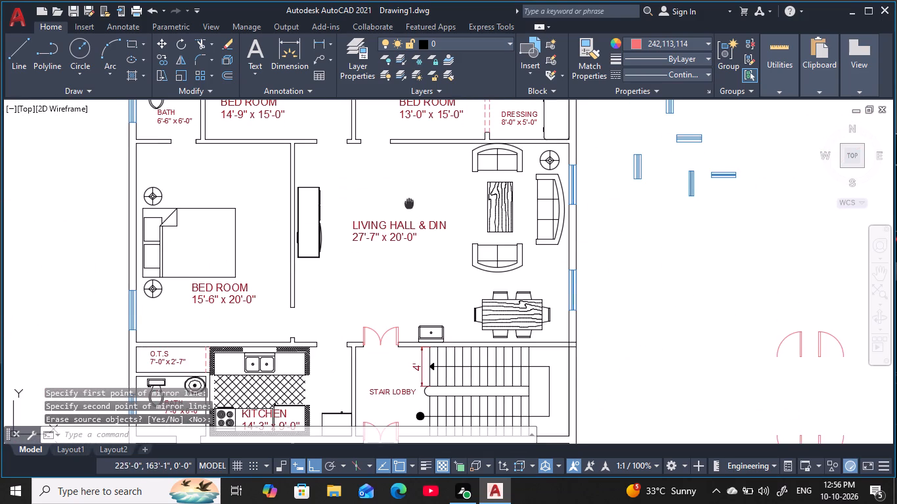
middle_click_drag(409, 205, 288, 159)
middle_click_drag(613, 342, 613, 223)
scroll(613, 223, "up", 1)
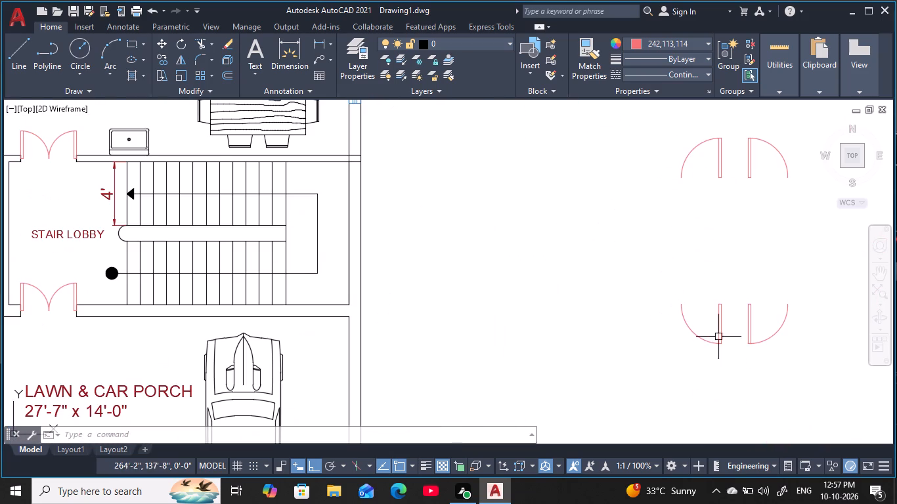
Rotate the lower-left single door symbol beside the plan by 270° so its leaf lies horizontal.
left_click(739, 370)
left_click(621, 251)
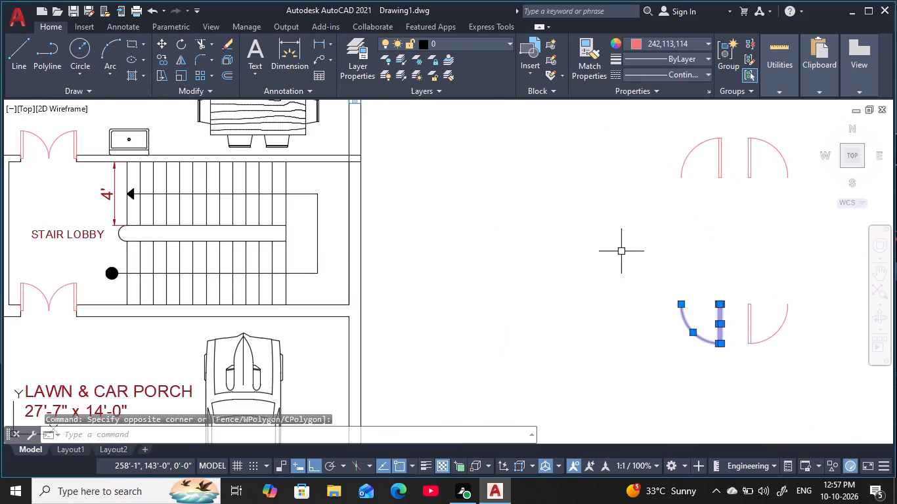
type("RO")
key("space")
left_click(645, 274)
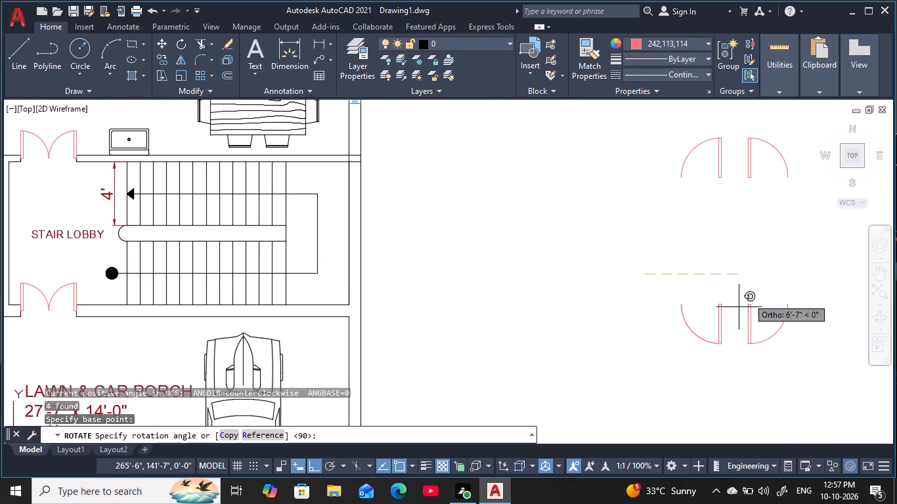
left_click(609, 358)
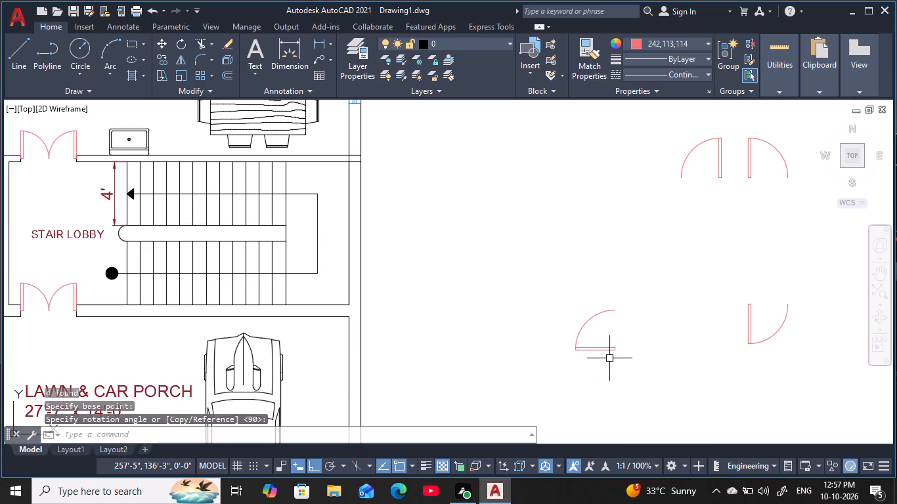
key("Escape")
key("Escape")
key("Escape")
key("Escape")
key("Escape")
key("Escape")
Copy the rotated single door from its arc end into the door opening of the upper 6'-6" x 6'-0" bath.
left_click(686, 385)
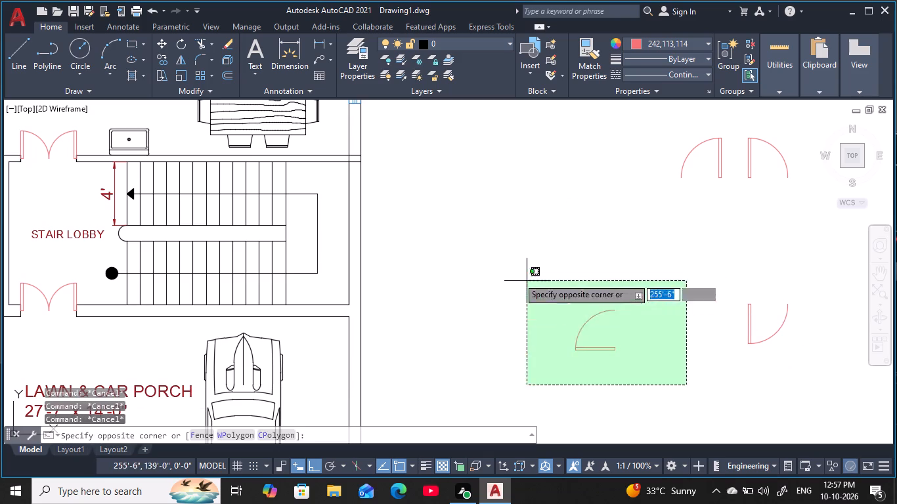
left_click(515, 277)
type("CO")
key("space")
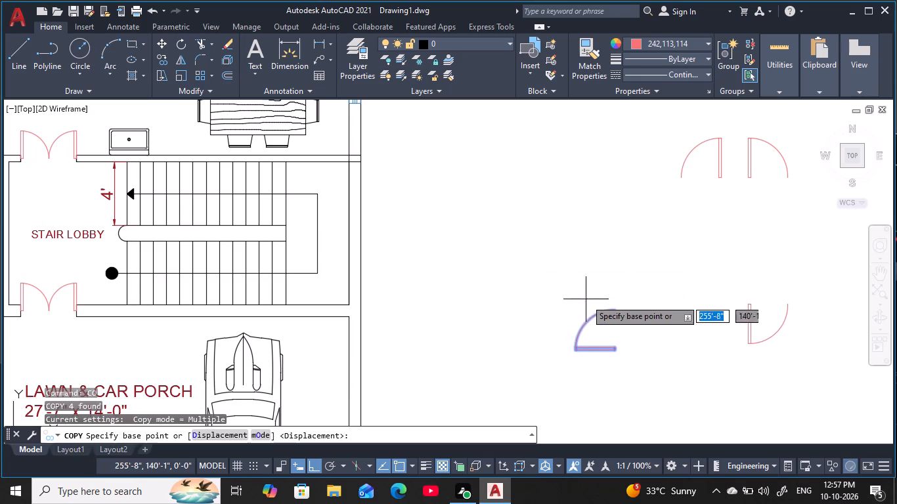
left_click(613, 309)
middle_click(464, 217)
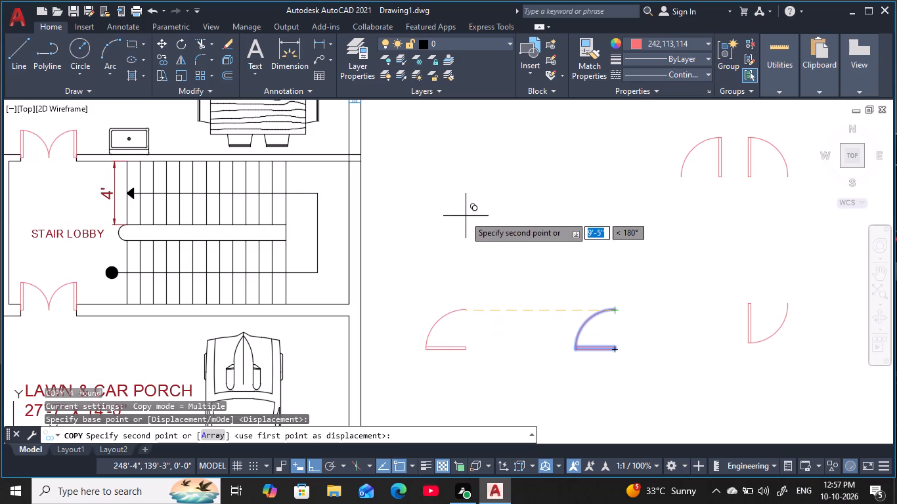
key("F8")
middle_click_drag(305, 192, 552, 286)
scroll(657, 315, "down", 2)
middle_click_drag(405, 151, 405, 282)
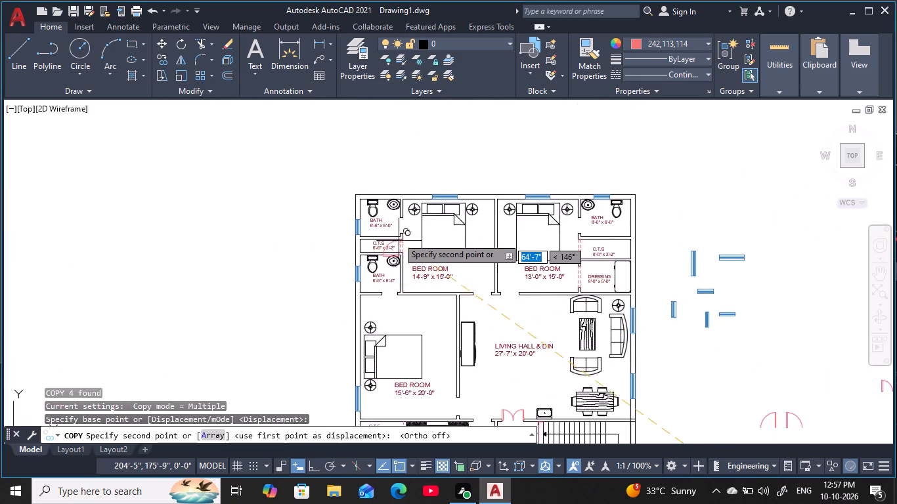
scroll(397, 228, "up", 3)
left_click(409, 190)
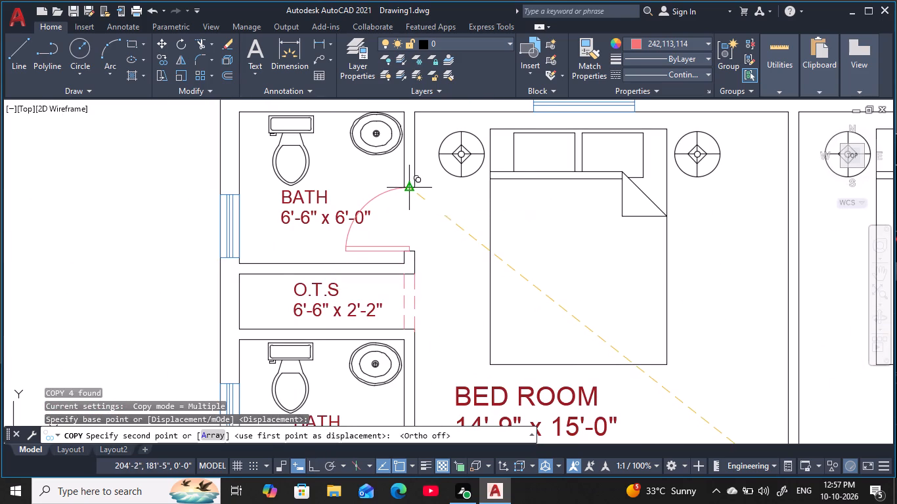
middle_click_drag(468, 323, 502, 140)
scroll(487, 276, "down", 2)
middle_click_drag(492, 322, 452, 116)
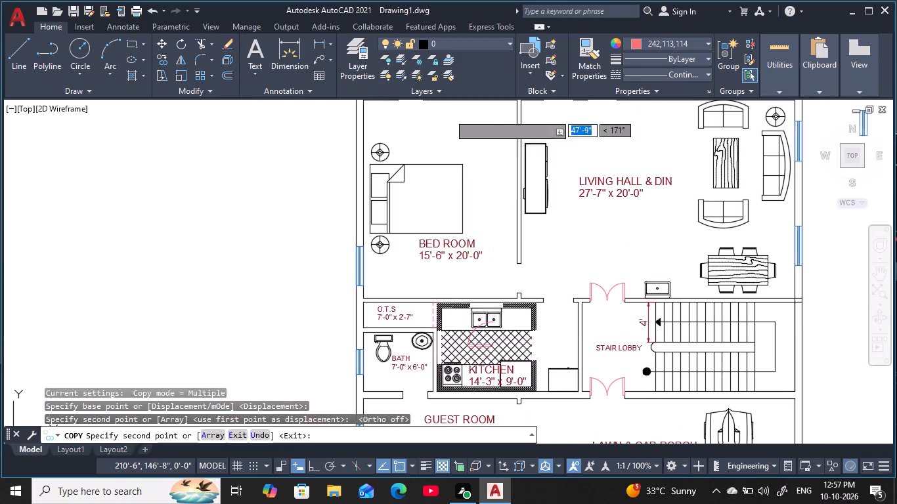
middle_click_drag(600, 225, 449, 388)
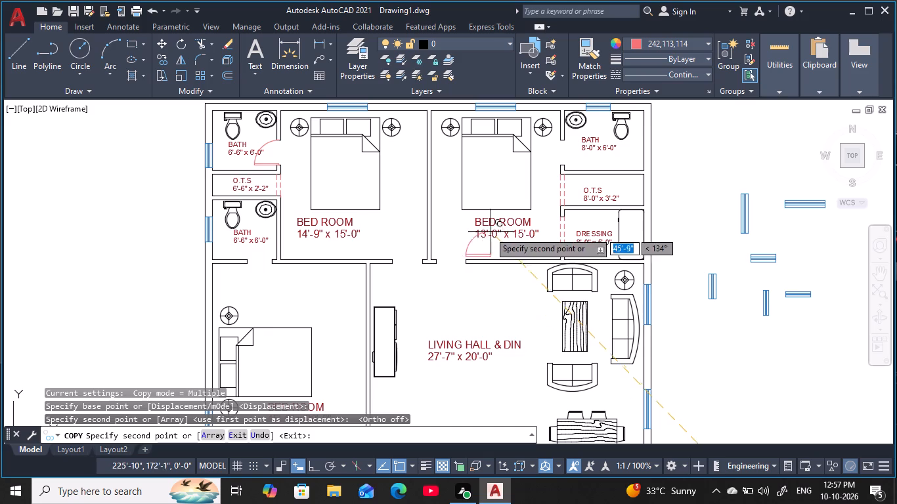
middle_click_drag(451, 316, 466, 281)
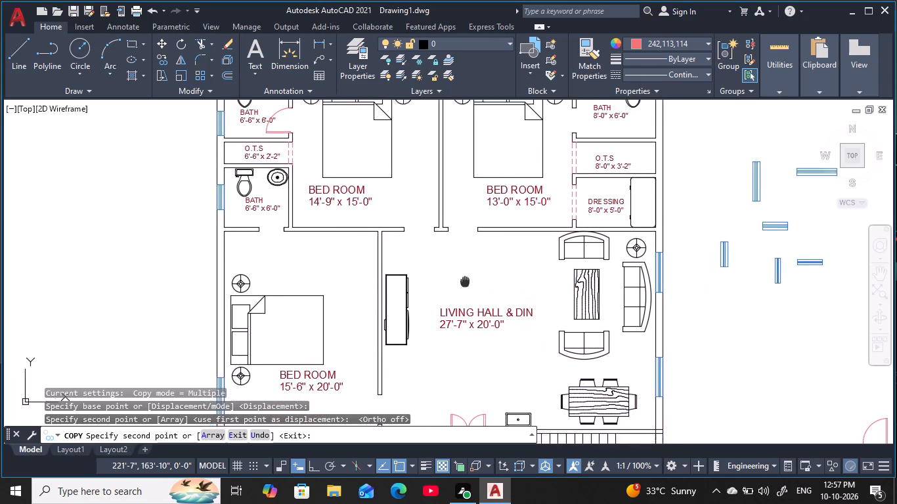
middle_click_drag(466, 281, 512, 250)
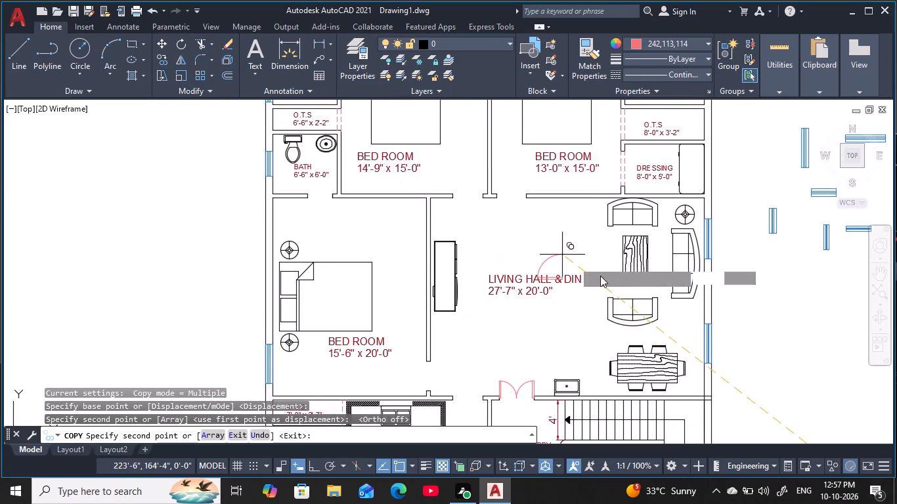
middle_click_drag(615, 282, 285, 333)
middle_click_drag(636, 297, 564, 121)
middle_click_drag(605, 261, 607, 228)
key("Escape")
key("Escape")
key("Escape")
key("Escape")
Copy the upper-left single door symbol by its arc end into the 7'-0" x 6'-0" bath's opening to the guest room.
left_click(546, 270)
left_click(498, 201)
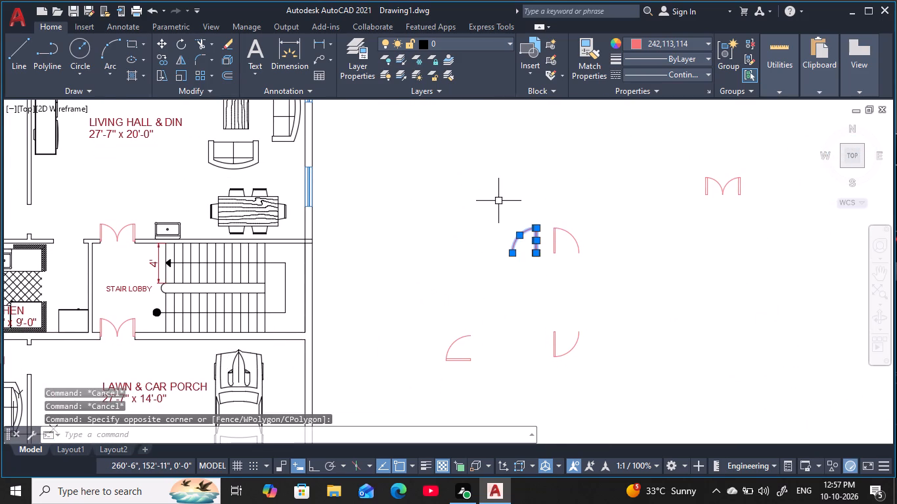
type("CO")
key("space")
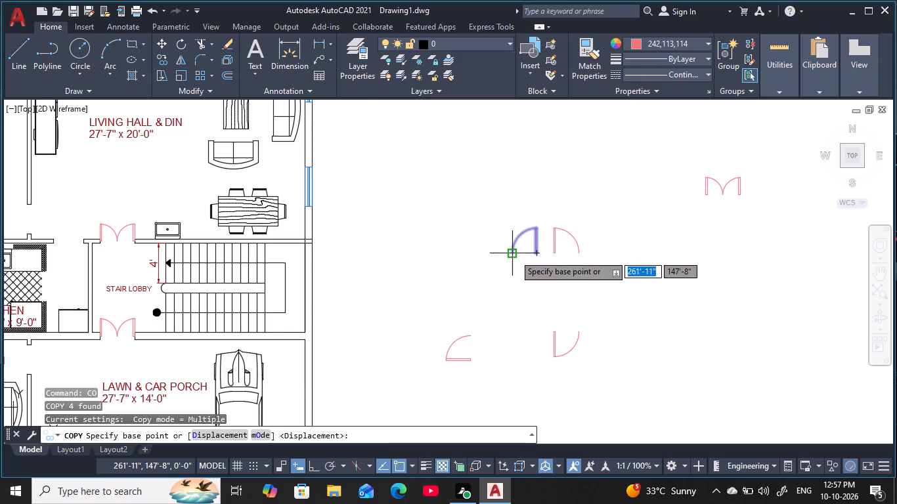
left_click(514, 255)
middle_click_drag(418, 243, 814, 209)
scroll(308, 322, "up", 3)
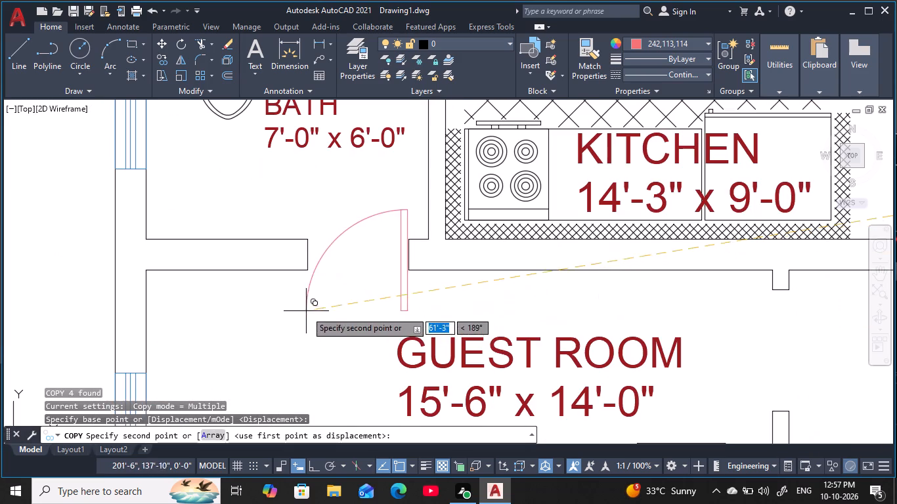
left_click(307, 253)
Place another copy of the same door in the bottom-wall opening of the lower 6'-6" x 6'-0" bath.
middle_click_drag(299, 200, 326, 400)
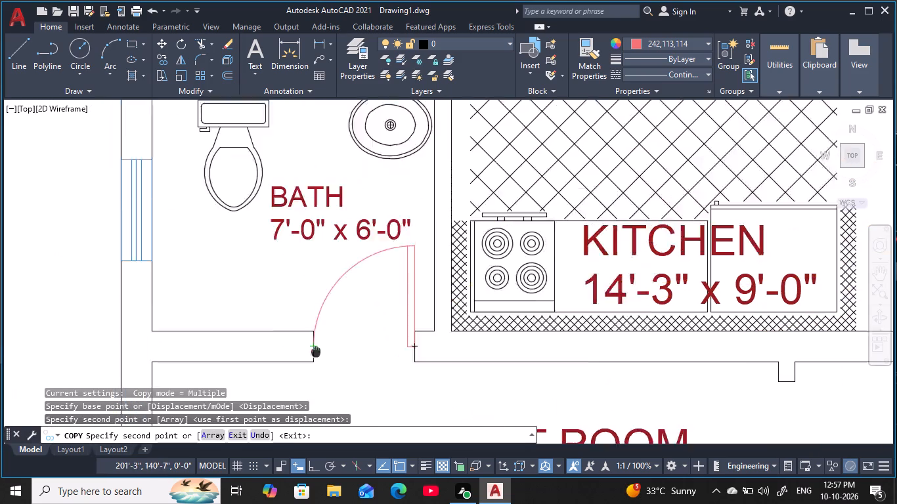
middle_click_drag(326, 400, 356, 467)
scroll(364, 467, "down", 3)
middle_click_drag(342, 282, 312, 460)
middle_click_drag(340, 241, 348, 399)
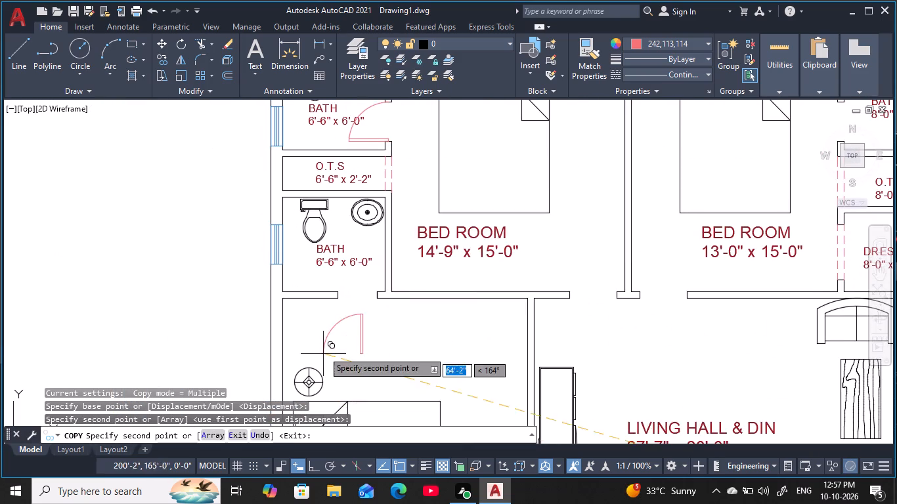
scroll(322, 338, "up", 2)
left_click(359, 237)
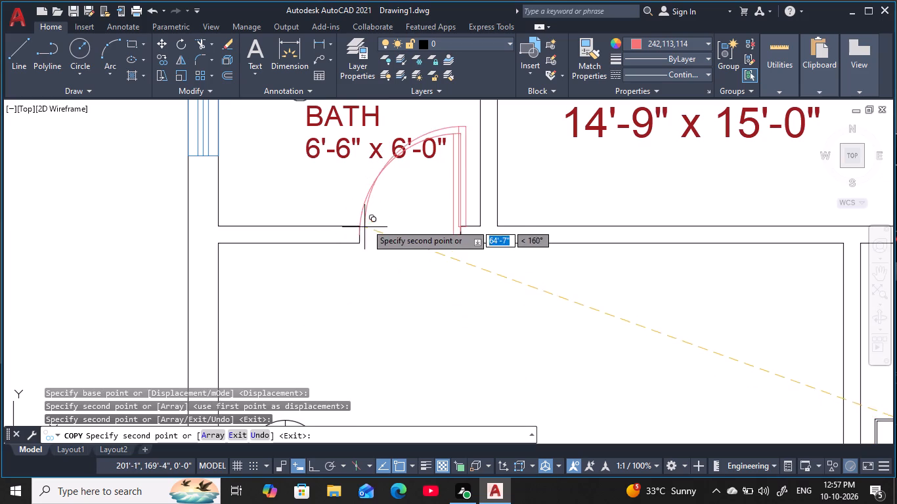
Place one more copy of the door outside the plan, just right of the 8'-0" x 6'-0" bath.
middle_click_drag(366, 211, 343, 432)
scroll(343, 432, "down", 3)
middle_click_drag(623, 327, 129, 314)
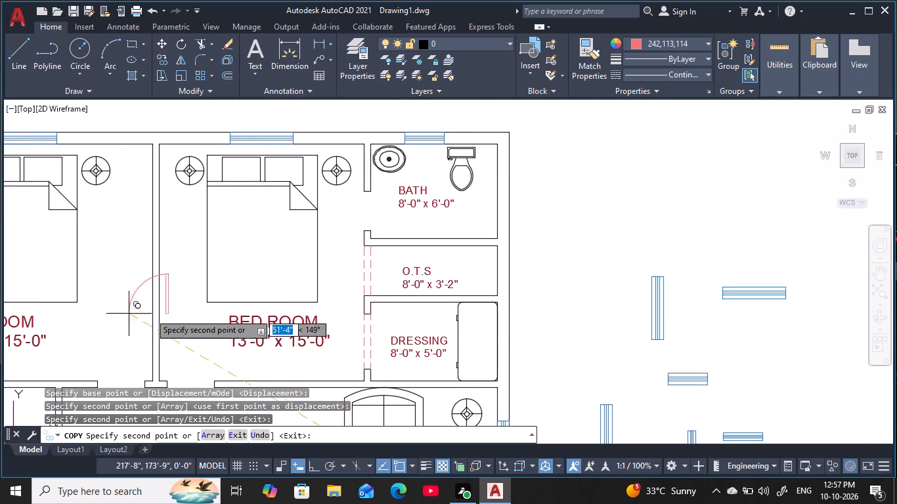
left_click(561, 192)
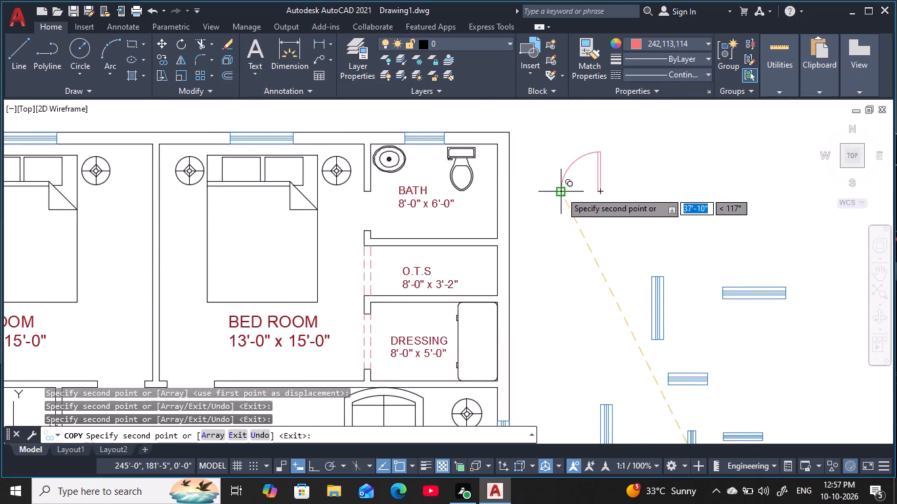
key("Escape")
key("Escape")
key("Escape")
key("Escape")
Rotate the door copy beside the 8'-0" x 6'-0" bath by 270° about its arc end, with ortho on.
left_click(625, 205)
left_click(546, 144)
key("r")
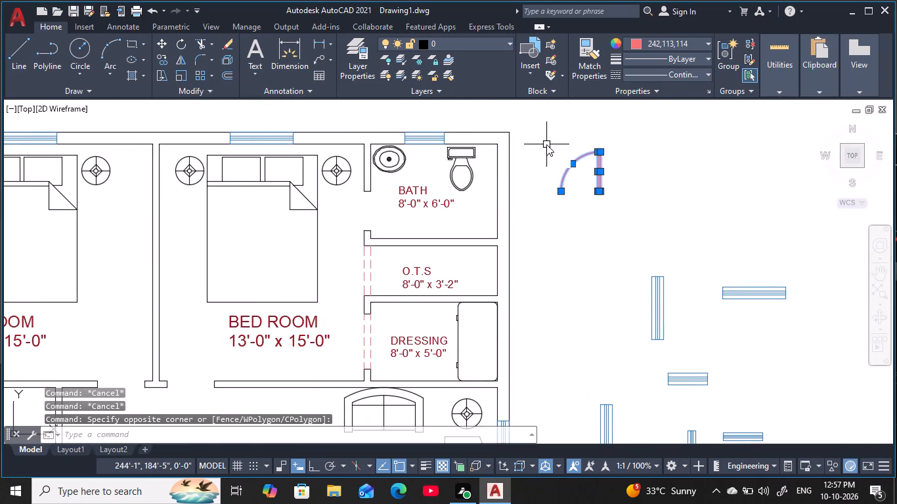
key("o")
key("space")
left_click(566, 192)
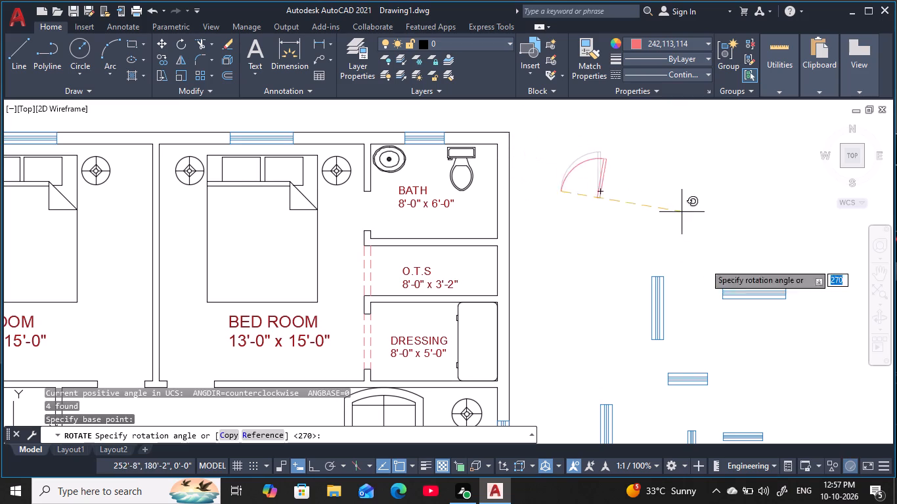
key("F8")
left_click(629, 369)
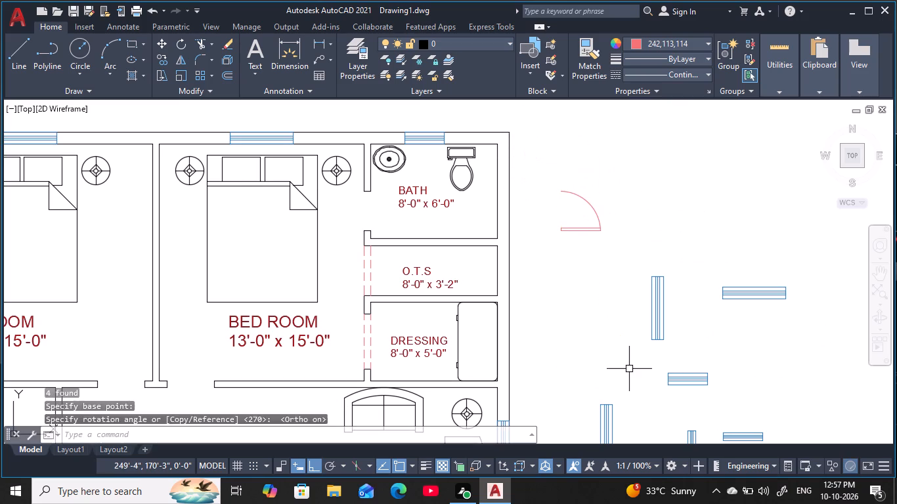
key("Escape")
key("Escape")
key("Escape")
key("Escape")
Copy the rotated door from its arc end into the 8'-0" x 6'-0" bath's opening, with ortho off.
left_click(630, 287)
left_click(530, 173)
key("c")
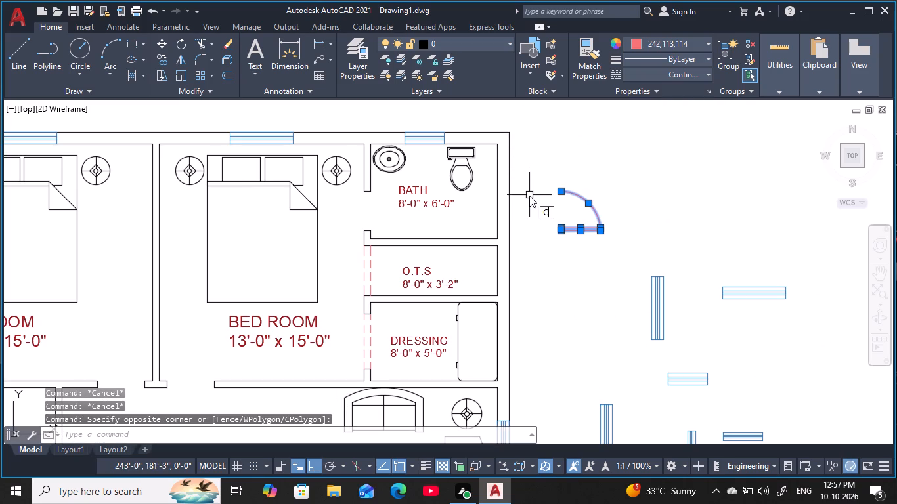
type("O")
key("space")
left_click(560, 192)
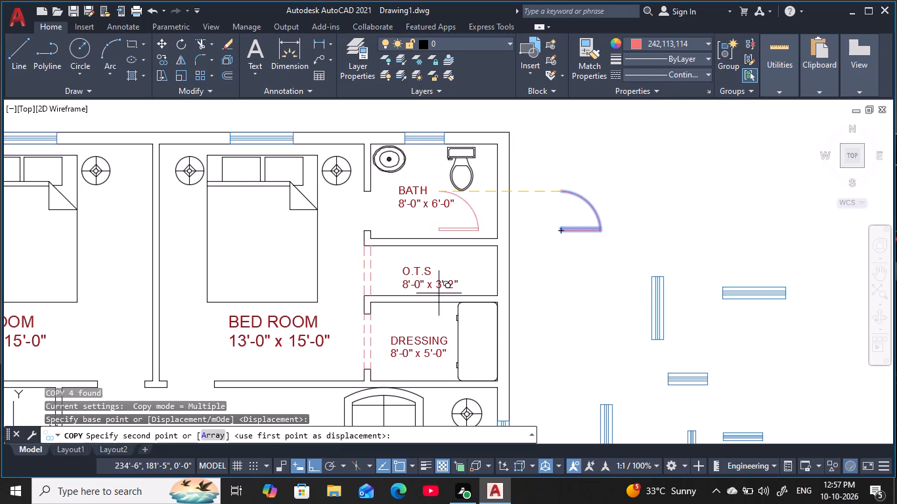
key("F8")
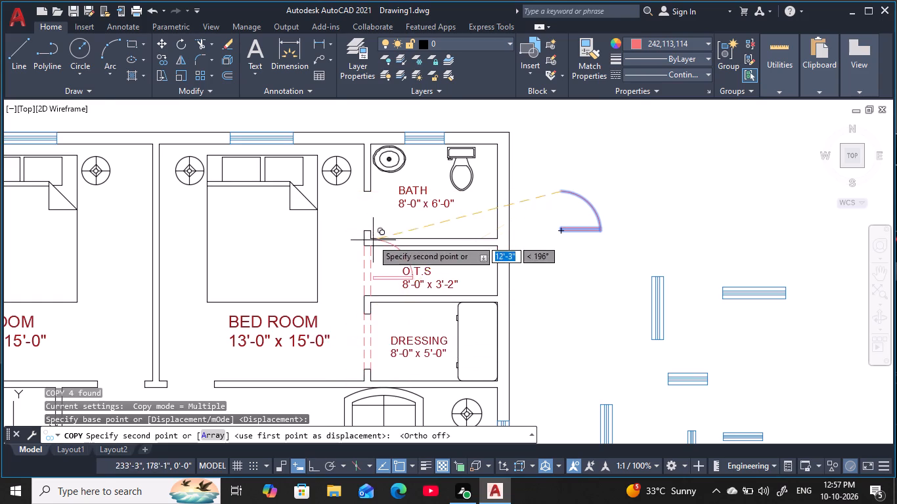
scroll(360, 215, "up", 3)
middle_click_drag(359, 213, 376, 275)
left_click(406, 189)
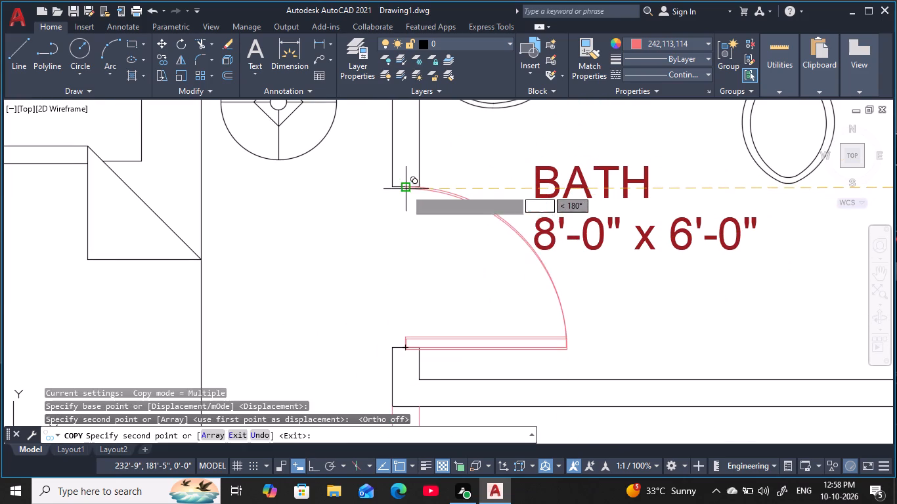
key("Escape")
scroll(452, 275, "down", 2)
key("Escape")
middle_click_drag(454, 276, 468, 159)
key("Escape")
key("Escape")
Draw a circle of 3' radius in the empty area above the single door symbols beside the plan.
scroll(473, 189, "down", 3)
middle_click_drag(487, 249, 466, 151)
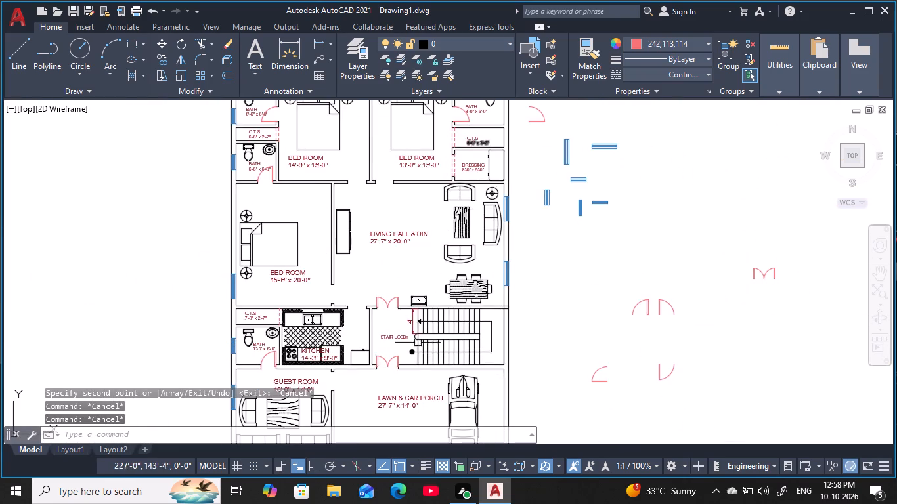
middle_click_drag(420, 339, 467, 233)
middle_click_drag(394, 180, 405, 253)
key("Escape")
key("Escape")
middle_click_drag(418, 247, 334, 270)
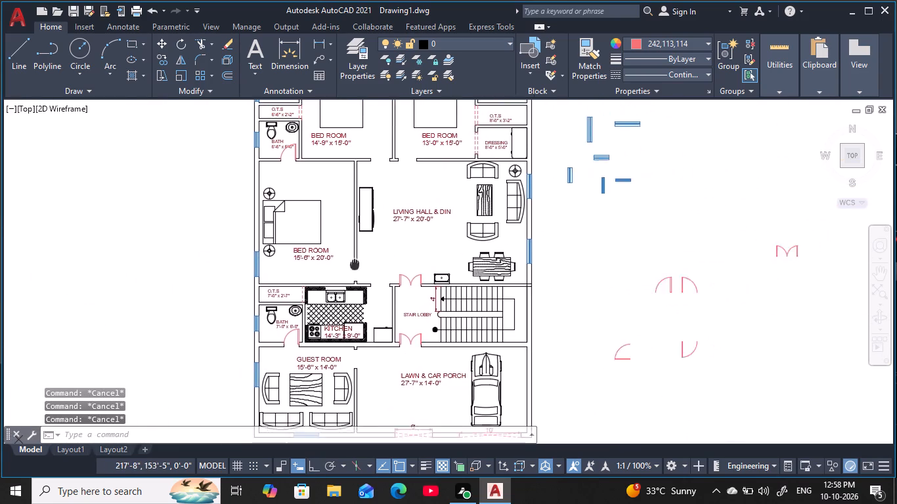
middle_click_drag(334, 270, 294, 274)
key("Escape")
key("Escape")
key("Escape")
type("C")
key("space")
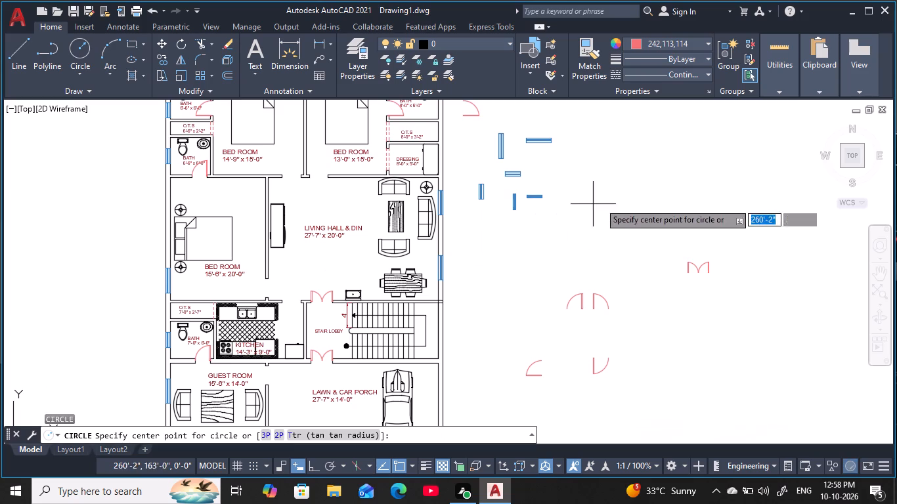
left_click(609, 189)
key("3")
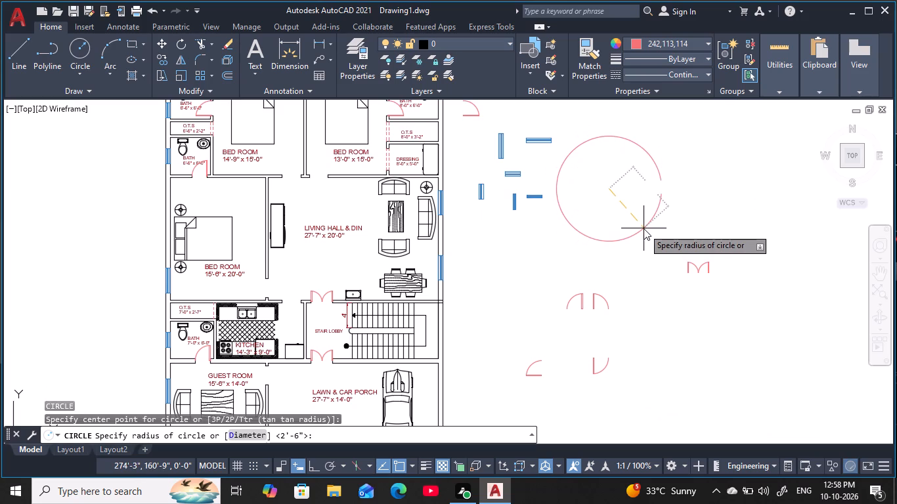
type("'")
key("space")
key("Escape")
key("Escape")
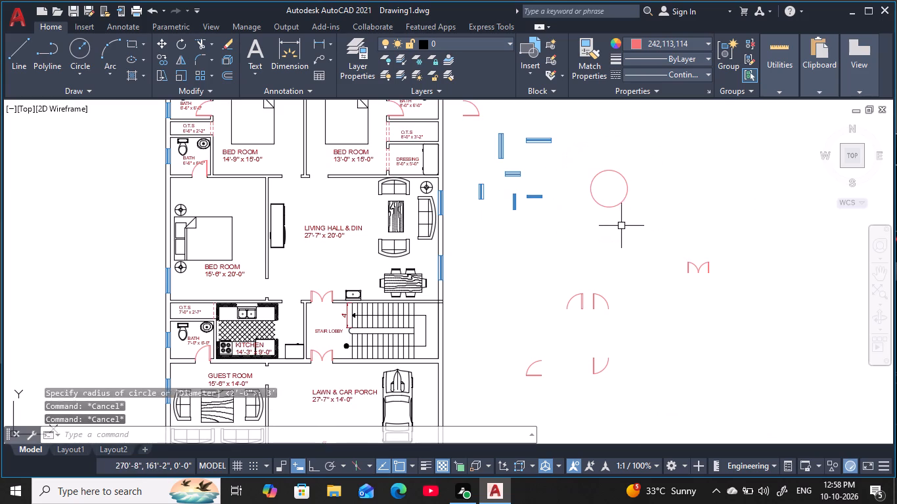
key("Escape")
key("Escape")
key("Escape")
Draw a vertical radius line from the new circle's top quadrant to its centre.
key("l")
key("space")
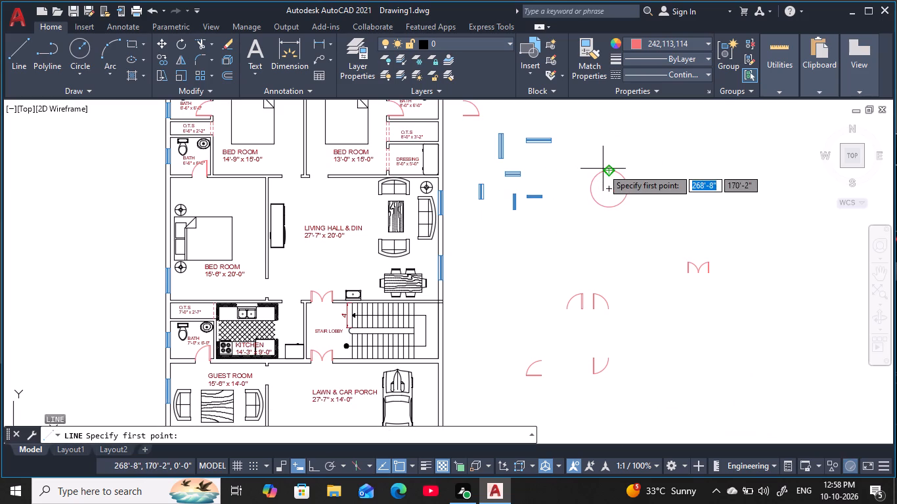
left_click(606, 171)
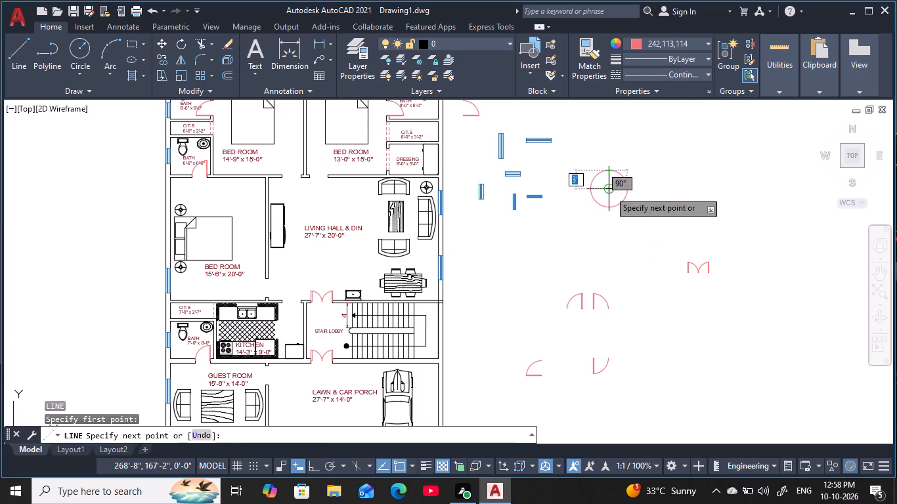
left_click(609, 191)
key("Escape")
key("Escape")
key("Escape")
key("Escape")
key("Escape")
Draw a horizontal radius line from the 3' circle's centre to its right quadrant.
key("l")
key("space")
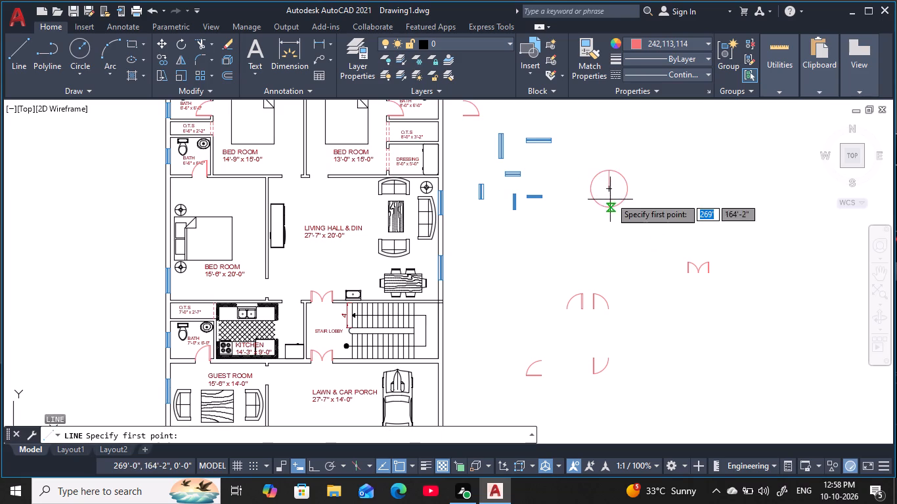
left_click(611, 190)
left_click(626, 188)
key("Escape")
key("Escape")
key("Escape")
key("Escape")
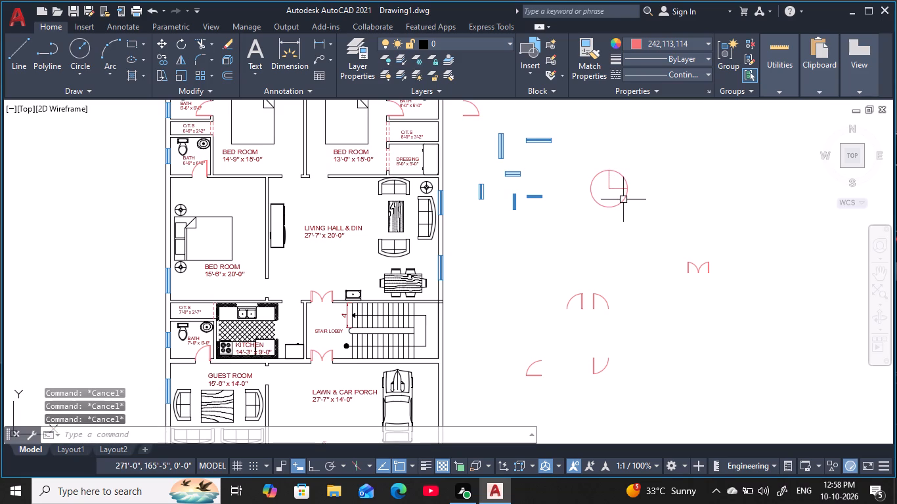
key("Escape")
key("space")
key("Escape")
key("Escape")
key("Escape")
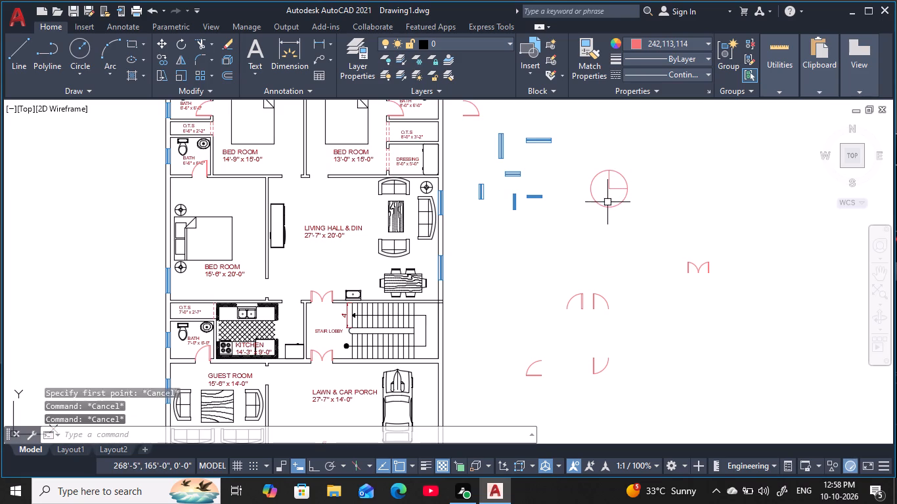
key("Escape")
key("Escape")
key("Escape")
Offset the circle's vertical radius line 2" to its right to form the door leaf.
key("o")
key("space")
key("2")
key("space")
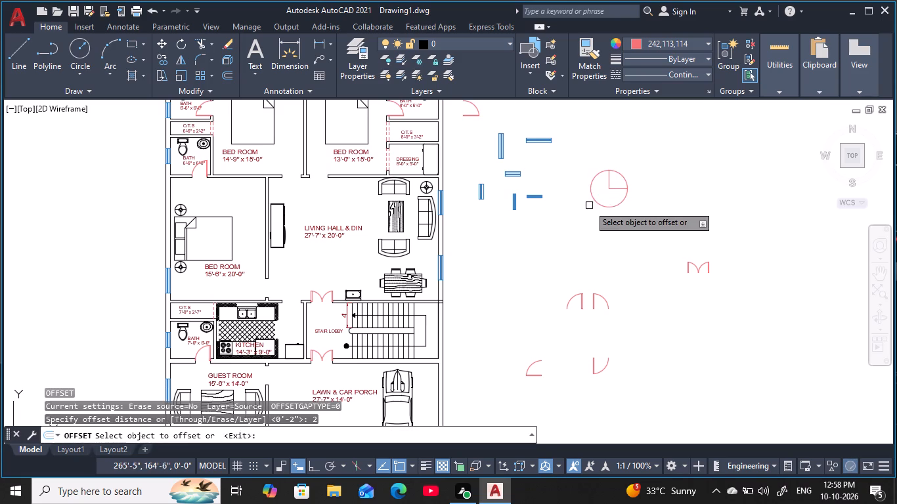
left_click(607, 182)
left_click(665, 172)
key("Escape")
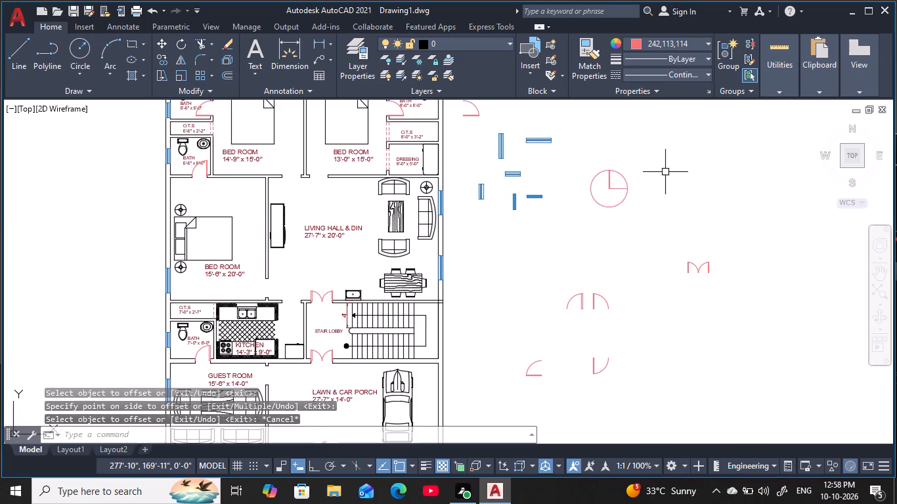
key("Escape")
key("Escape")
key("Escape")
key("Escape")
key("Escape")
Trim the circle down to its upper-right quarter arc and remove the horizontal radius line, leaving a 3' single door.
scroll(602, 196, "up", 2)
middle_click_drag(603, 198, 604, 218)
key("Escape")
key("Escape")
key("Escape")
key("t")
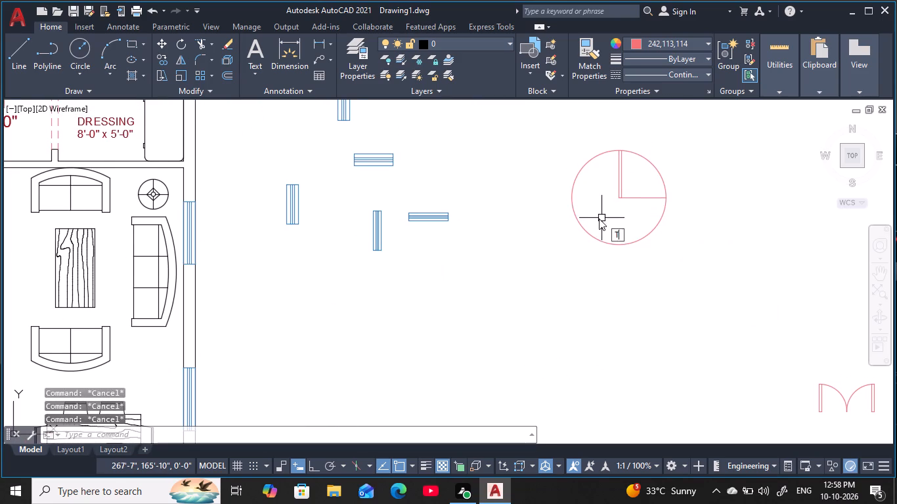
key("r")
key("space")
left_click(542, 150)
left_click(700, 261)
left_click(673, 219)
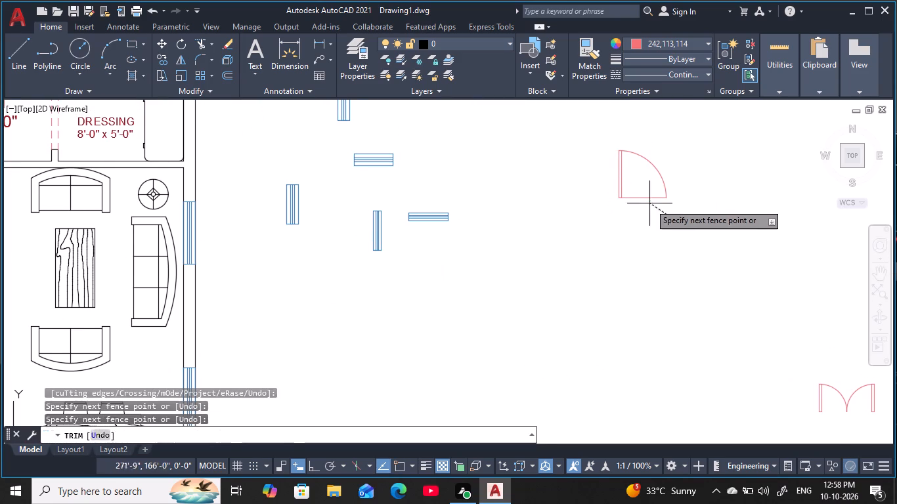
left_click(637, 194)
key("Escape")
key("Escape")
key("Escape")
middle_click_drag(625, 208, 684, 269)
scroll(672, 262, "down", 2)
key("Escape")
key("Escape")
middle_click_drag(658, 266, 638, 239)
key("Escape")
key("Escape")
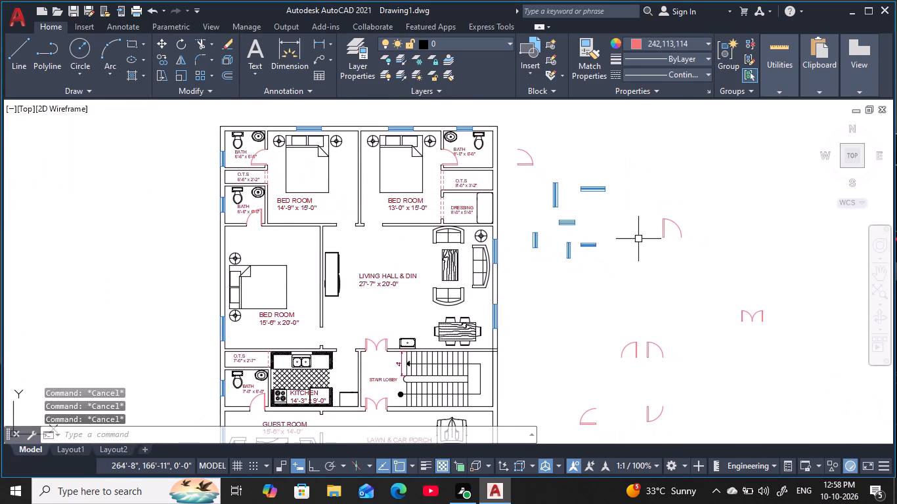
key("Escape")
key("Escape")
key("Escape")
key("Escape")
key("Escape")
key("Escape")
key("Escape")
Mirror the 3' door across a vertical line on its left with ortho on, keeping the original.
left_click(703, 259)
left_click(619, 174)
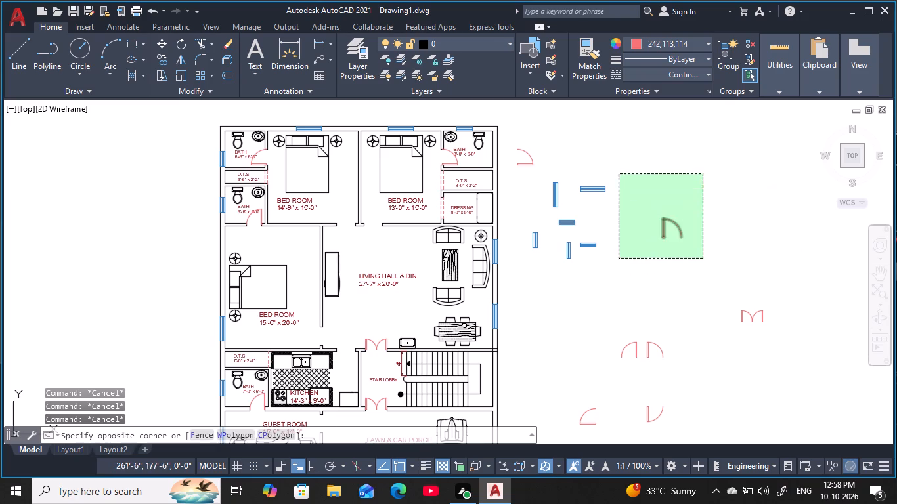
key("m")
key("i")
key("space")
left_click(639, 211)
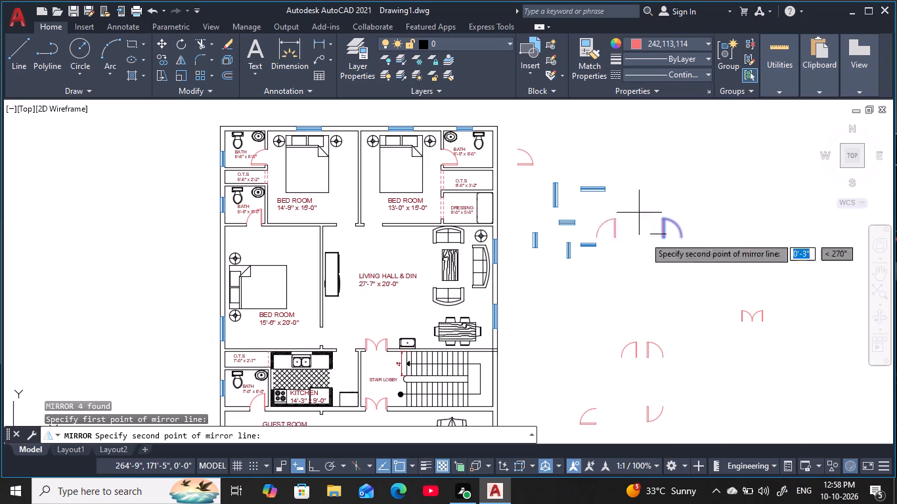
key("F8")
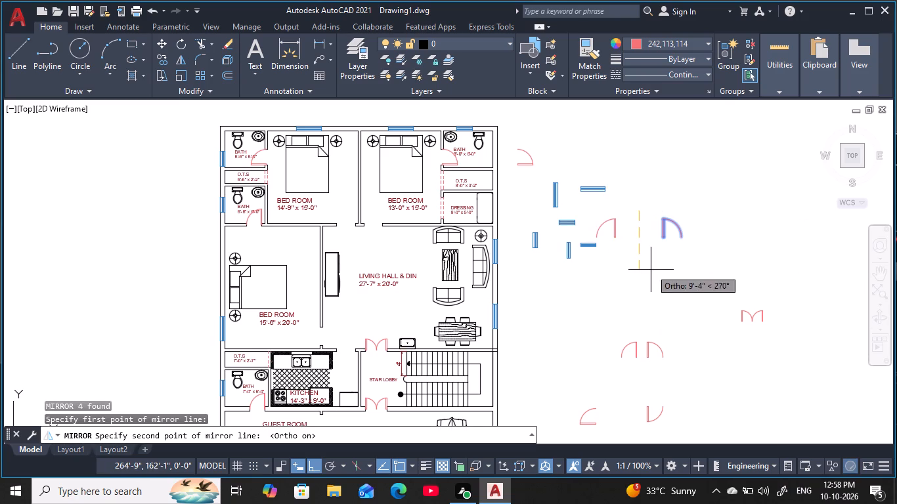
left_click(651, 270)
key("space")
key("Escape")
key("Escape")
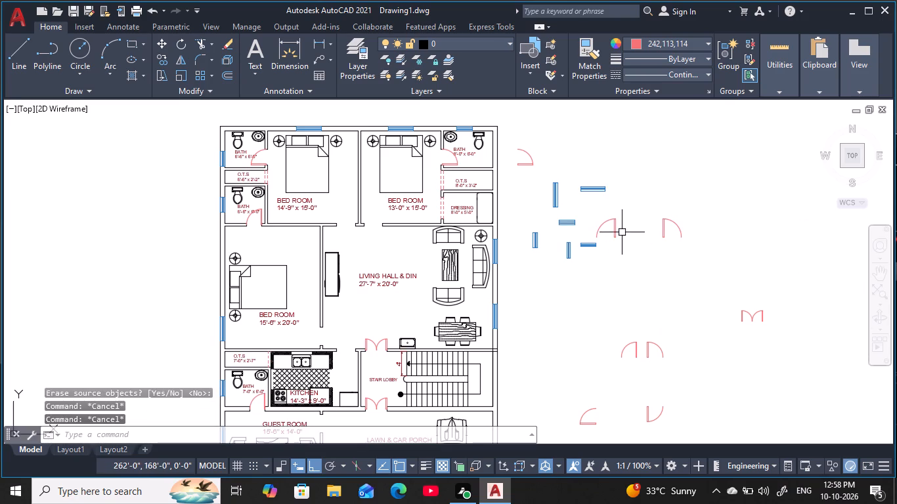
key("Escape")
key("Escape")
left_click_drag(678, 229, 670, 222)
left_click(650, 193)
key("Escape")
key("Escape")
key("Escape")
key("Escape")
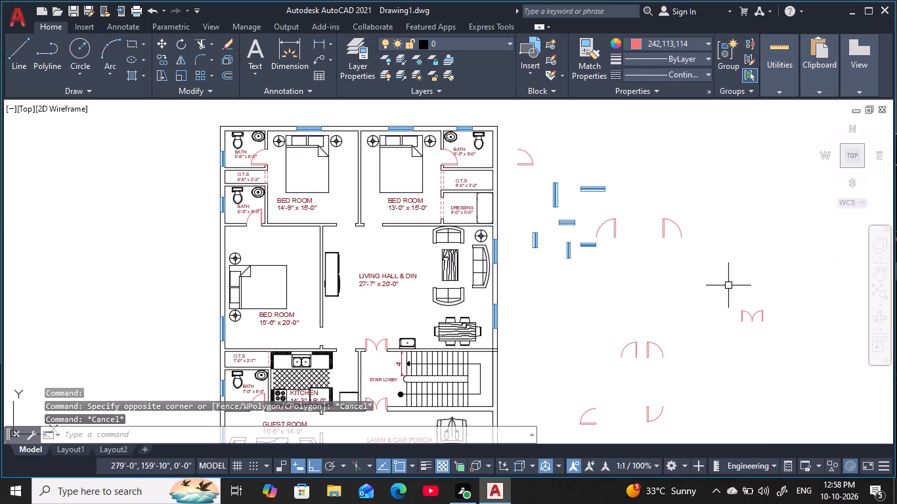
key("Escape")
Copy the original 3' door from its arc end into the 13'-0" x 15'-0" bedroom's opening to the living hall, with ortho off.
left_click(733, 287)
left_click(657, 180)
key("c")
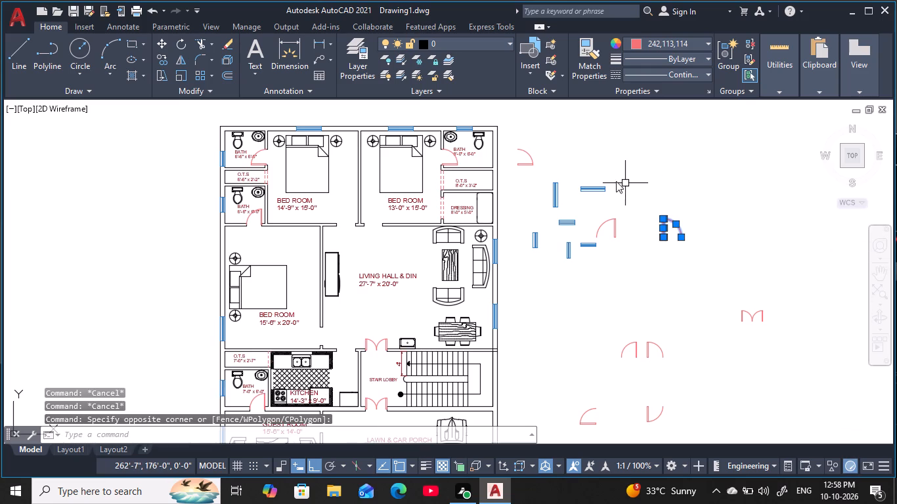
key("o")
key("space")
left_click(682, 236)
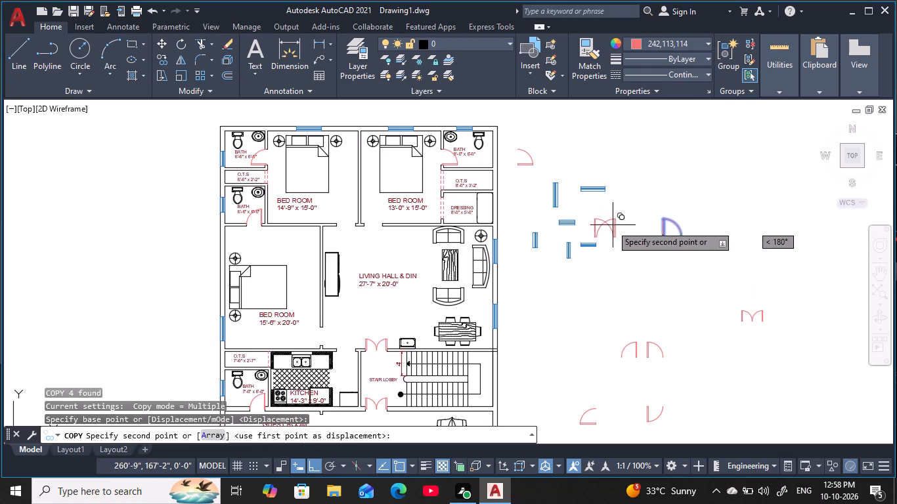
key("F8")
scroll(405, 224, "up", 3)
middle_click_drag(361, 236, 531, 318)
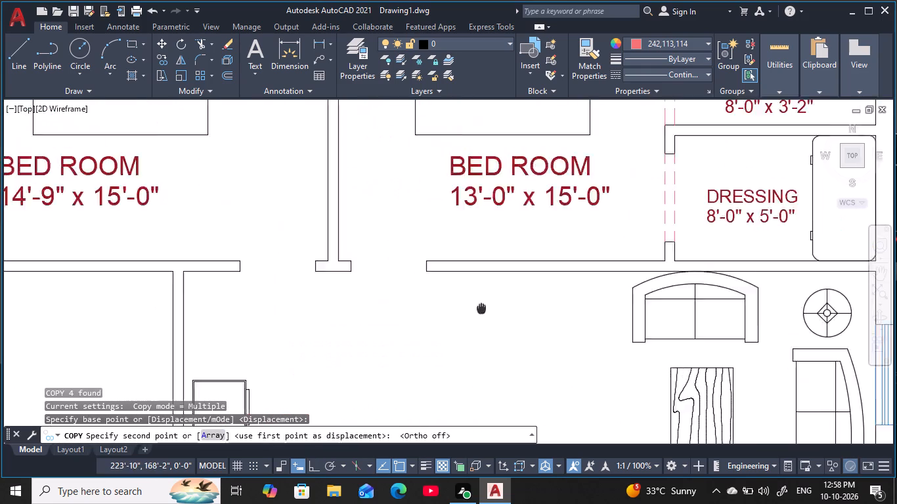
scroll(510, 291, "up", 2)
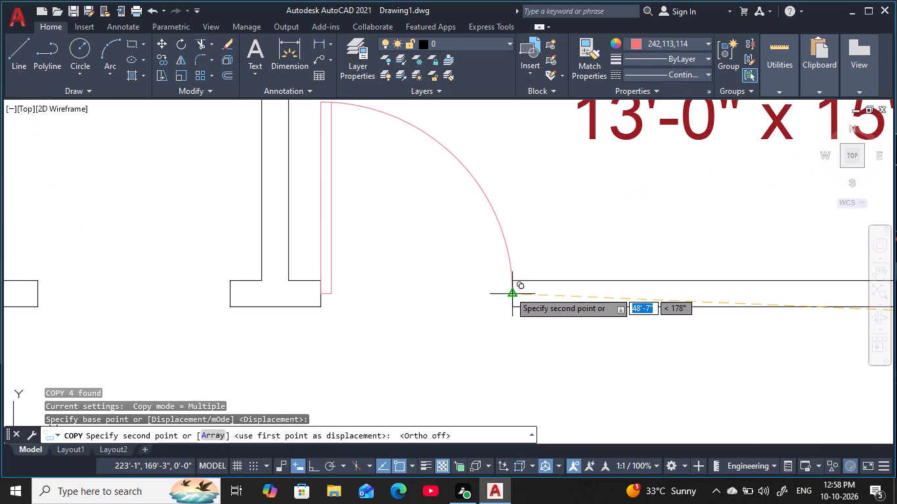
left_click(510, 291)
scroll(485, 289, "down", 3)
middle_click_drag(480, 291, 641, 266)
scroll(640, 271, "down", 3)
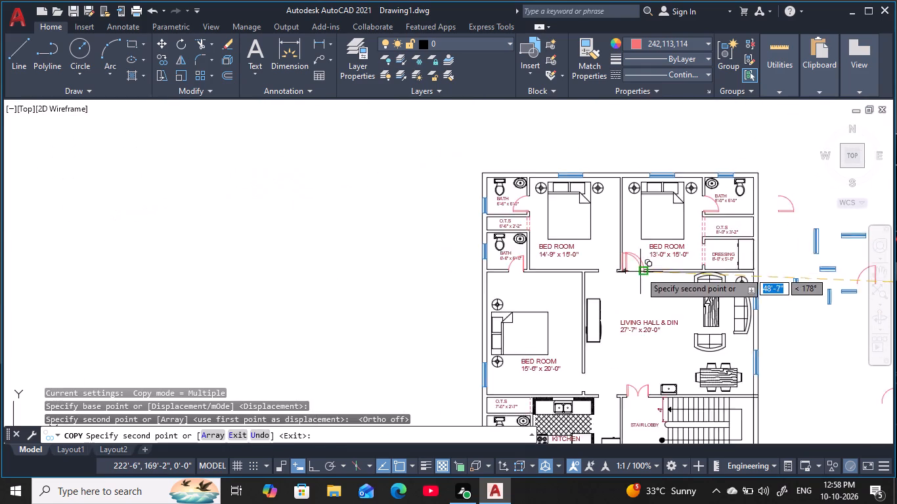
middle_click_drag(640, 272, 408, 242)
key("Escape")
key("Escape")
key("Escape")
key("Escape")
key("Escape")
Copy the mirrored 3' door from its arc end into the 14'-9" x 15'-0" bedroom's opening to the living hall.
scroll(628, 249, "up", 3)
key("Escape")
key("Escape")
left_click(580, 169)
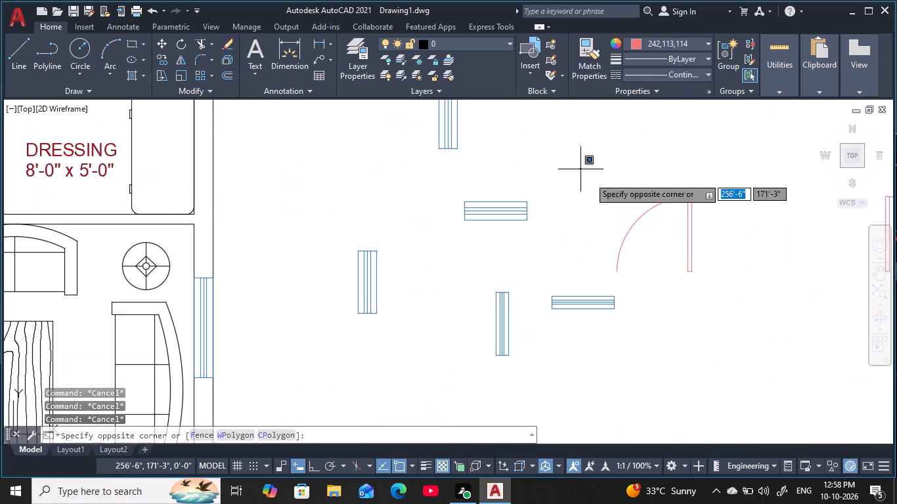
left_click(748, 278)
key("c")
key("o")
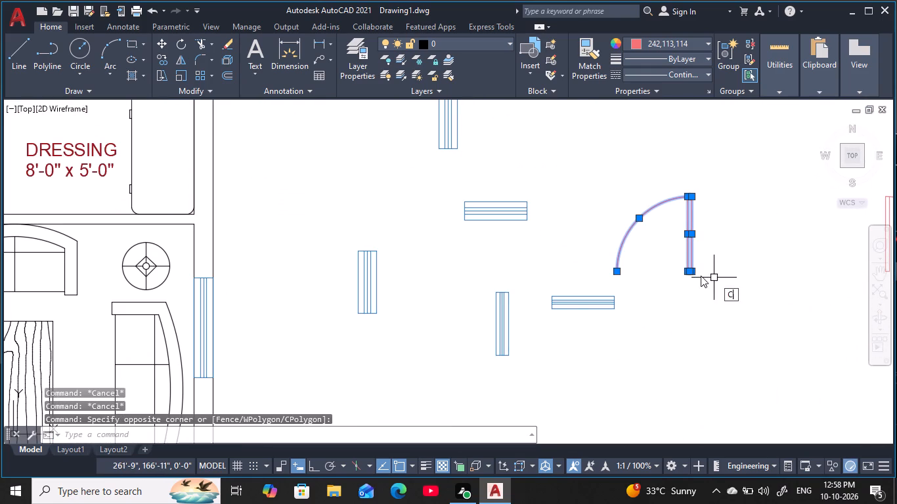
key("space")
left_click(614, 274)
middle_click_drag(342, 292, 694, 253)
scroll(761, 264, "down", 3)
middle_click_drag(362, 218, 479, 239)
scroll(754, 303, "up", 3)
middle_click_drag(374, 178, 406, 250)
scroll(414, 253, "up", 1)
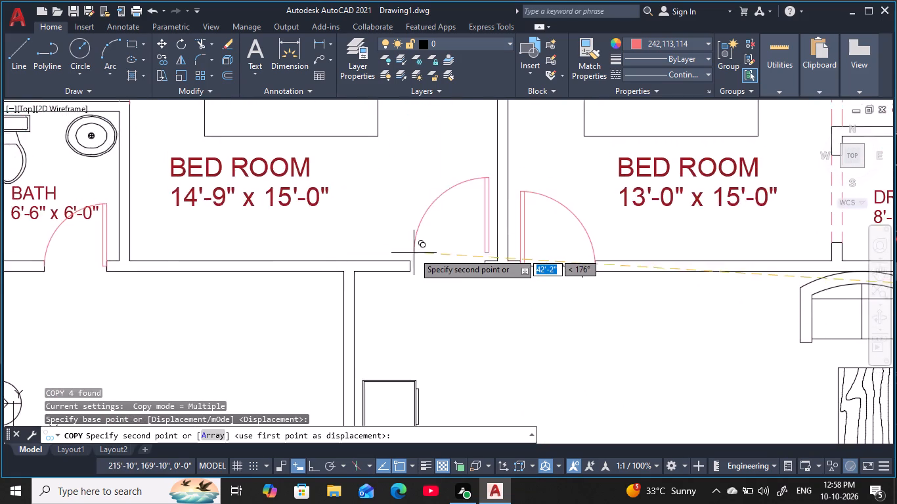
scroll(414, 253, "up", 1)
left_click(401, 291)
key("Escape")
Rotate the original 3' door beside the plan by 90° counter-clockwise about its arc end, with ortho on.
scroll(411, 280, "down", 2)
scroll(412, 280, "up", 1)
scroll(412, 280, "down", 1)
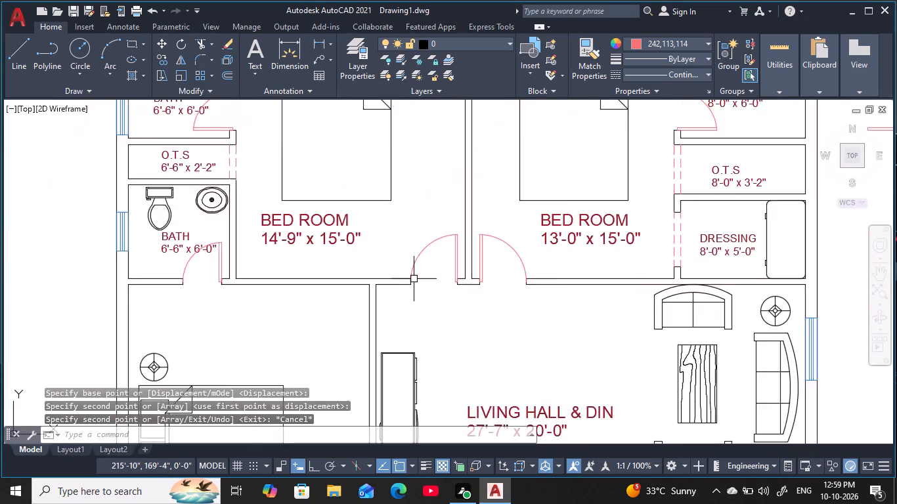
scroll(415, 276, "down", 4)
middle_click_drag(450, 299, 494, 226)
scroll(468, 254, "up", 2)
middle_click_drag(468, 255, 464, 251)
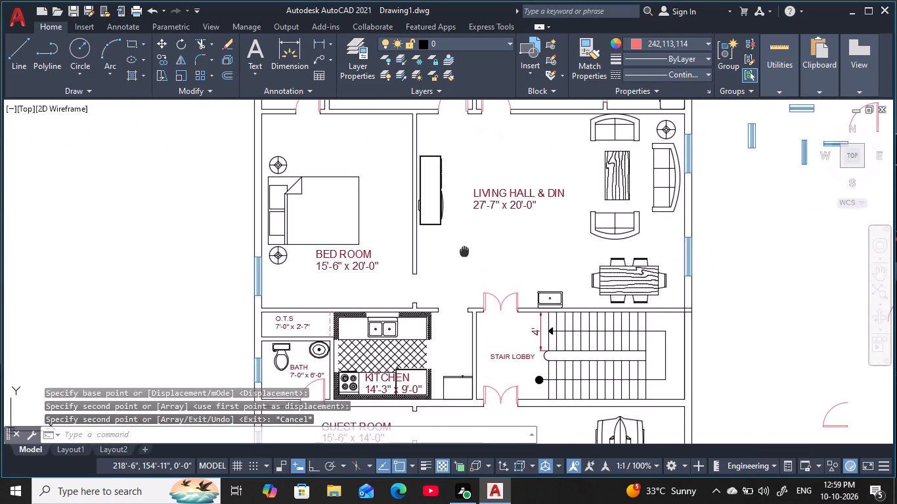
middle_click_drag(464, 251, 398, 269)
key("Escape")
key("Escape")
key("Escape")
middle_click_drag(431, 297, 341, 270)
key("Escape")
middle_click_drag(778, 227, 655, 344)
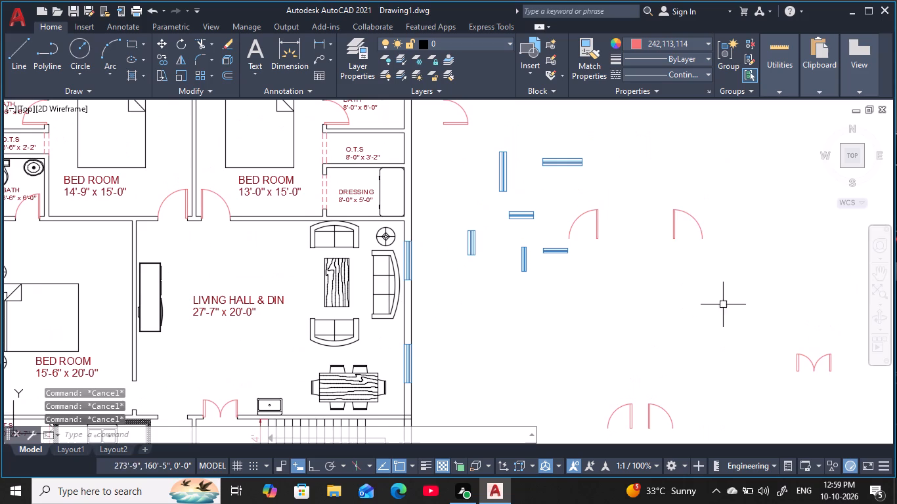
left_click(731, 304)
left_click(647, 184)
key("r")
key("o")
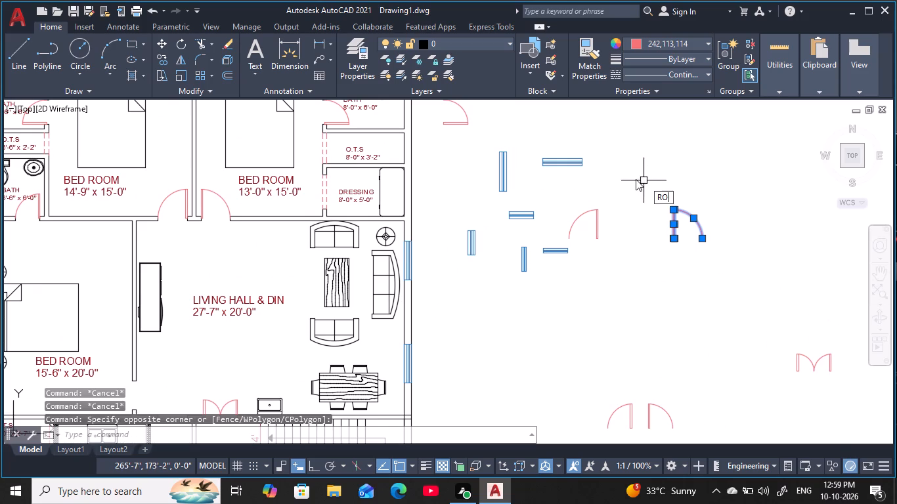
key("space")
left_click(709, 242)
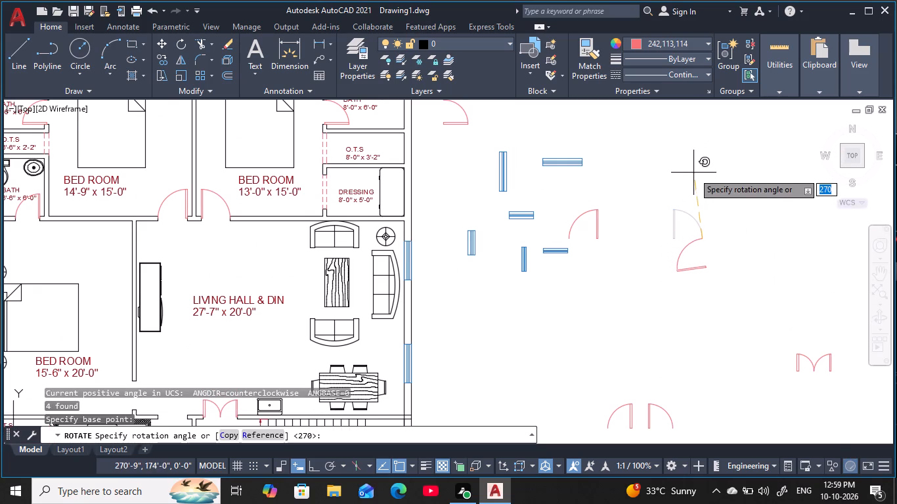
key("F8")
left_click(688, 179)
key("Escape")
key("Escape")
key("Escape")
key("Escape")
key("Escape")
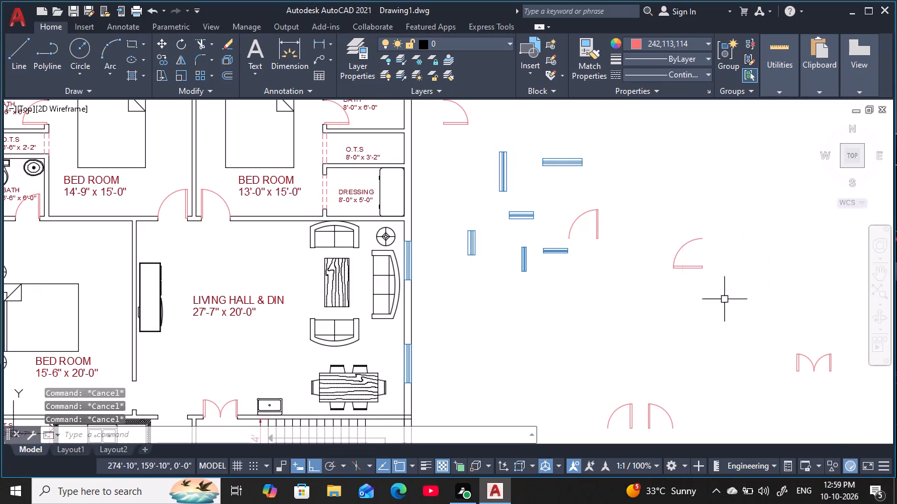
Copy the rotated 3' door from its arc end into the 15'-6" x 20'-0" bedroom's opening to the living hall, with ortho off.
left_click(663, 239)
left_click(728, 316)
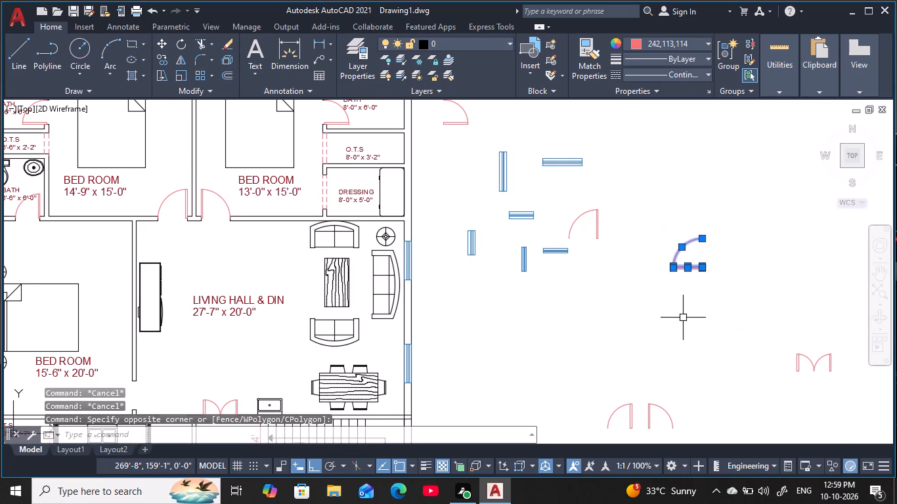
key("c")
key("o")
key("space")
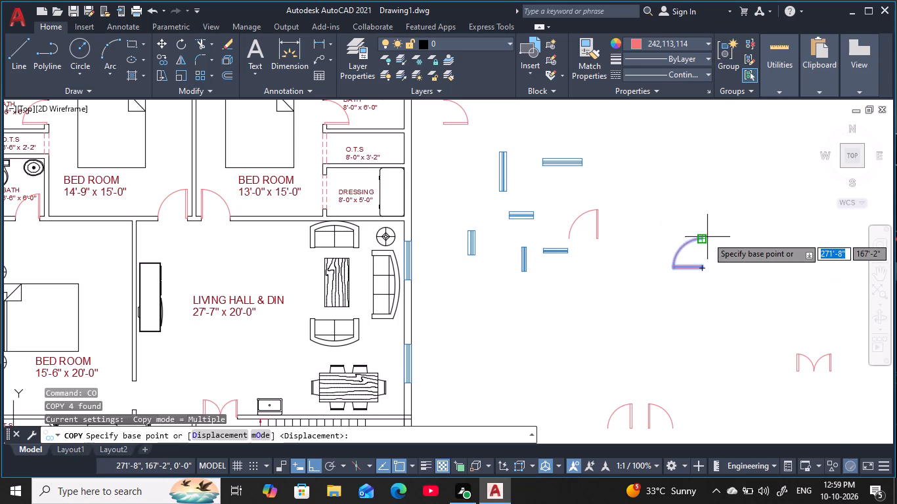
left_click(707, 237)
middle_click_drag(537, 287, 834, 195)
scroll(835, 195, "down", 1)
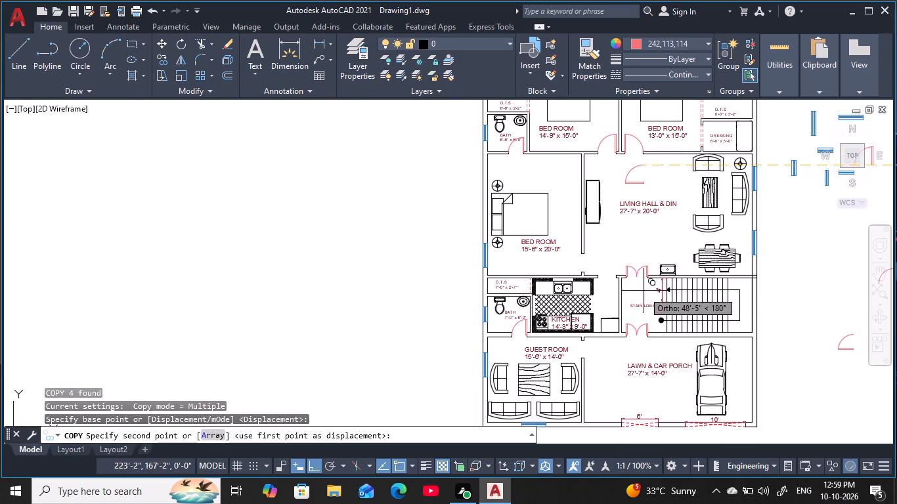
key("F8")
scroll(584, 259, "up", 4)
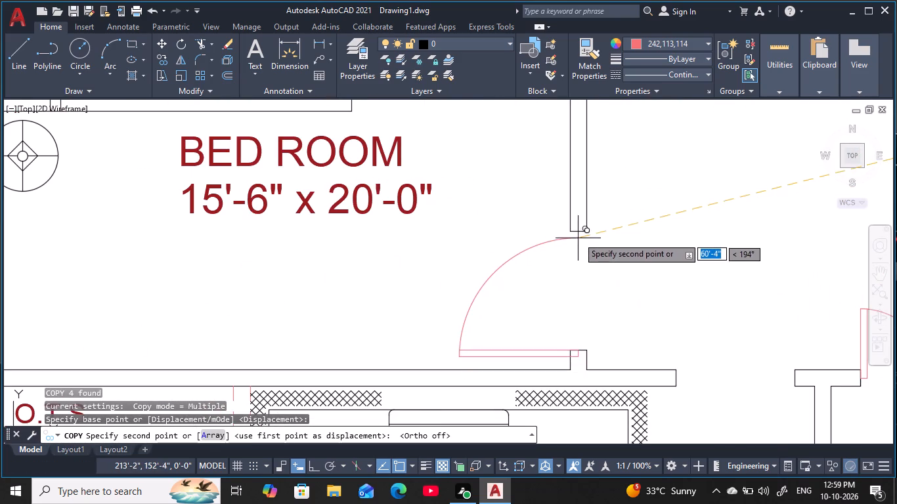
left_click(578, 236)
scroll(616, 249, "down", 3)
middle_click_drag(616, 249, 519, 251)
middle_click_drag(600, 231, 594, 234)
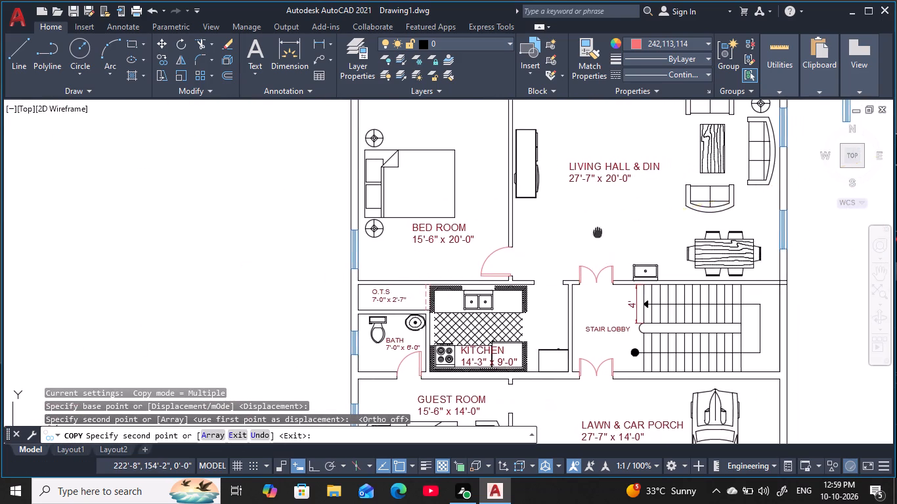
middle_click_drag(594, 234, 529, 284)
middle_click_drag(519, 275, 520, 241)
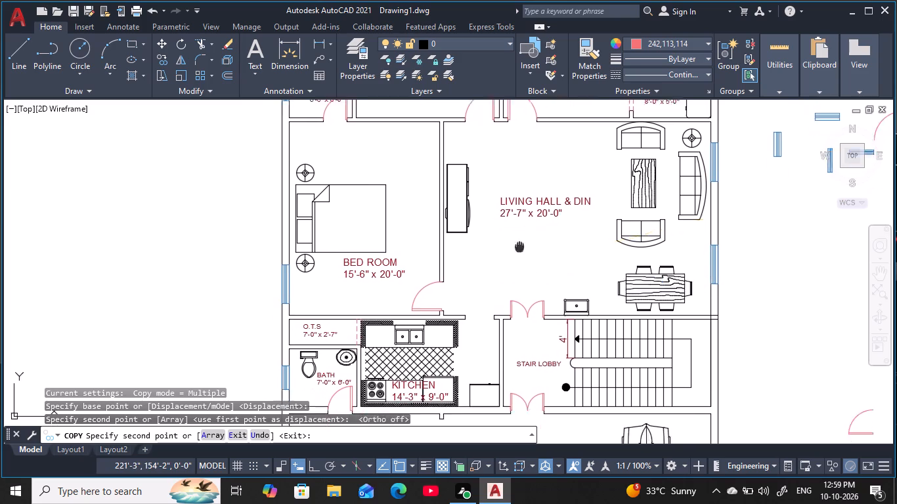
middle_click_drag(520, 241, 539, 136)
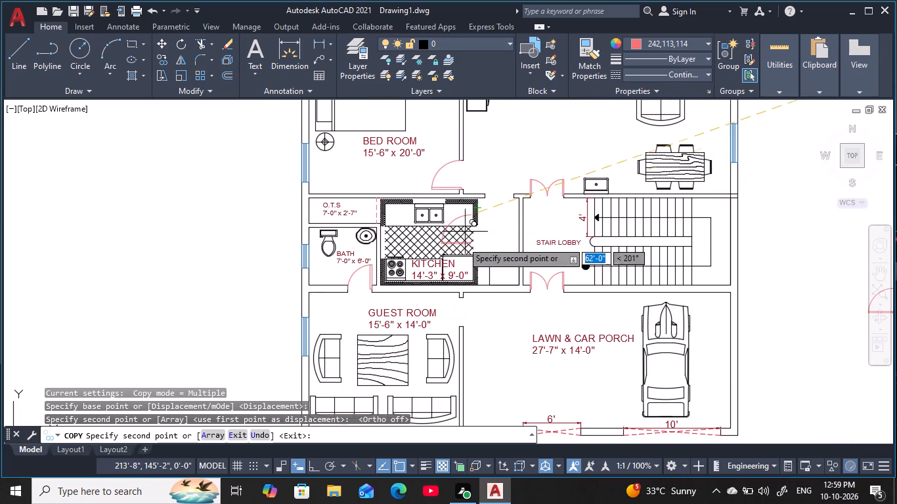
key("Escape")
key("Escape")
key("Escape")
key("Escape")
key("Escape")
key("Escape")
scroll(512, 207, "up", 2)
key("Escape")
middle_click(512, 207)
scroll(512, 207, "down", 2)
key("Escape")
key("Escape")
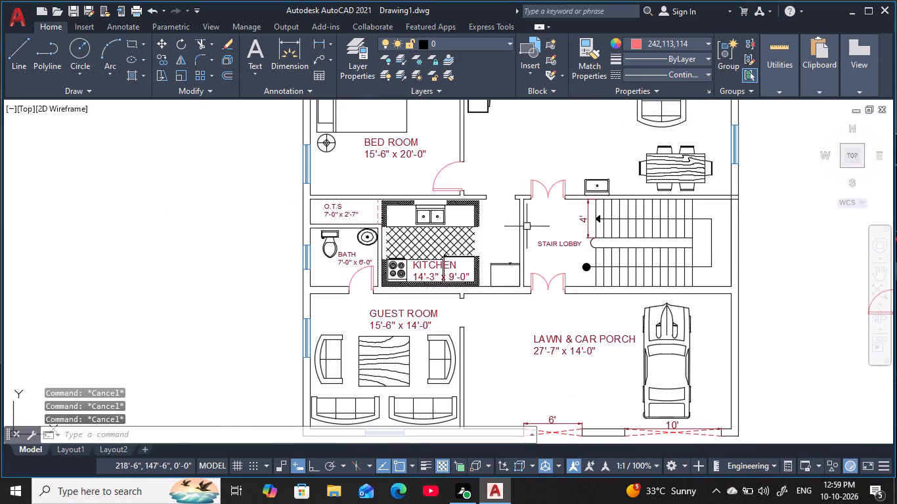
key("Escape")
key("Escape")
Copy the O.T.S label beside the kitchen into the wall opening between the kitchen and the living hall.
scroll(349, 211, "up", 2)
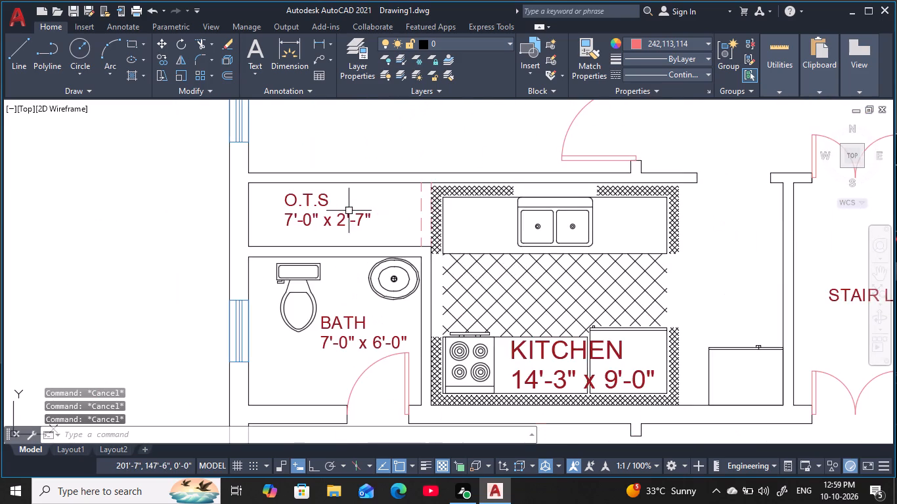
middle_click_drag(349, 211, 480, 226)
scroll(450, 225, "up", 3)
left_click(420, 188)
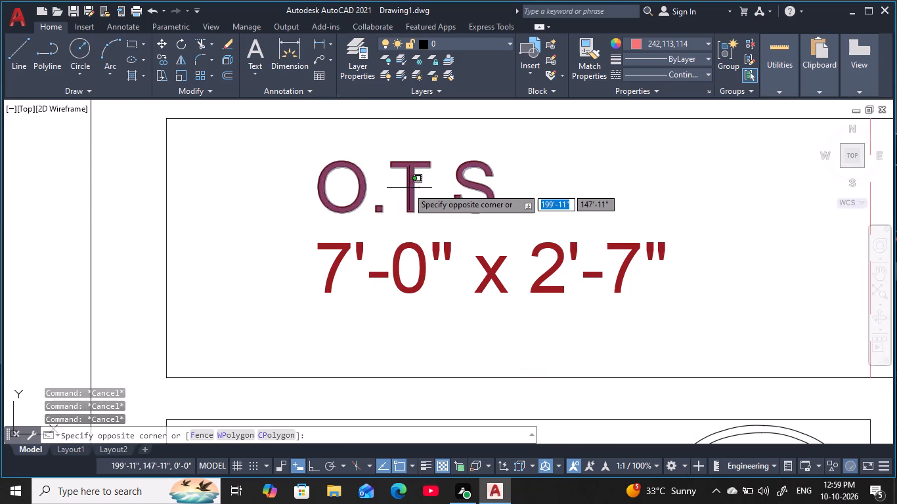
left_click(391, 191)
type("CO")
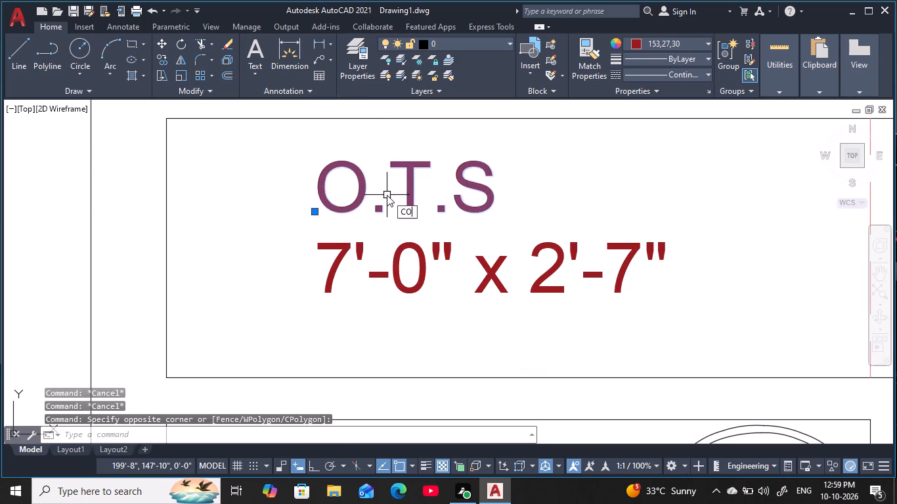
key("space")
left_click(398, 187)
middle_click_drag(651, 240, 103, 278)
scroll(244, 281, "down", 2)
scroll(569, 277, "down", 2)
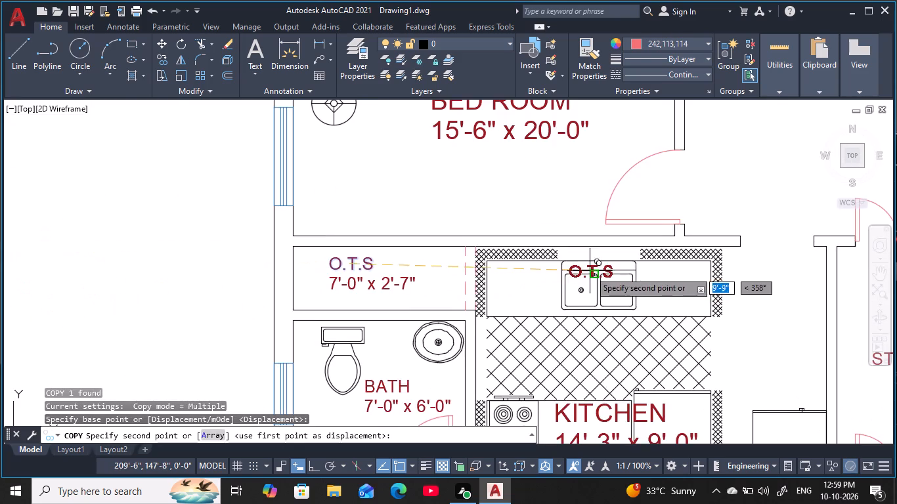
middle_click_drag(573, 275, 420, 282)
scroll(645, 258, "up", 1)
middle_click_drag(638, 256, 638, 268)
scroll(638, 268, "up", 1)
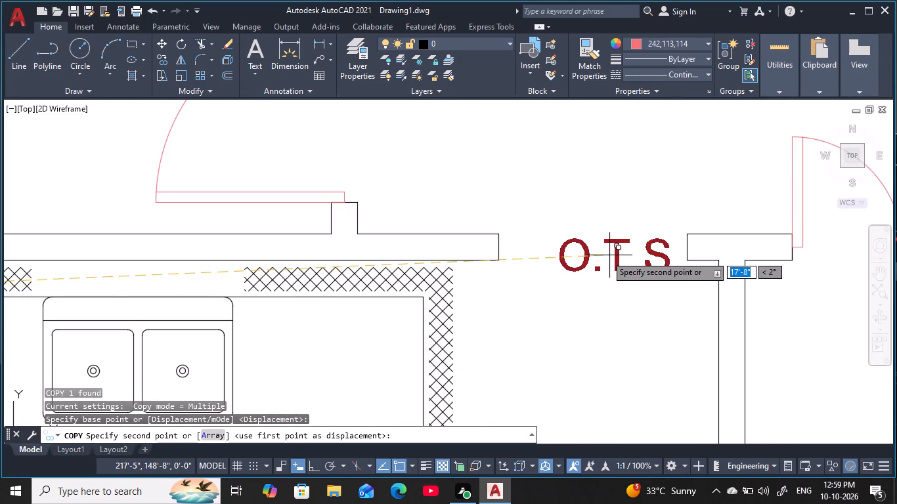
left_click(597, 253)
key("Escape")
key("Escape")
key("Escape")
key("Escape")
key("Escape")
Change the copied O.T.S label in the kitchen opening to read OPEN.
double_click(617, 264)
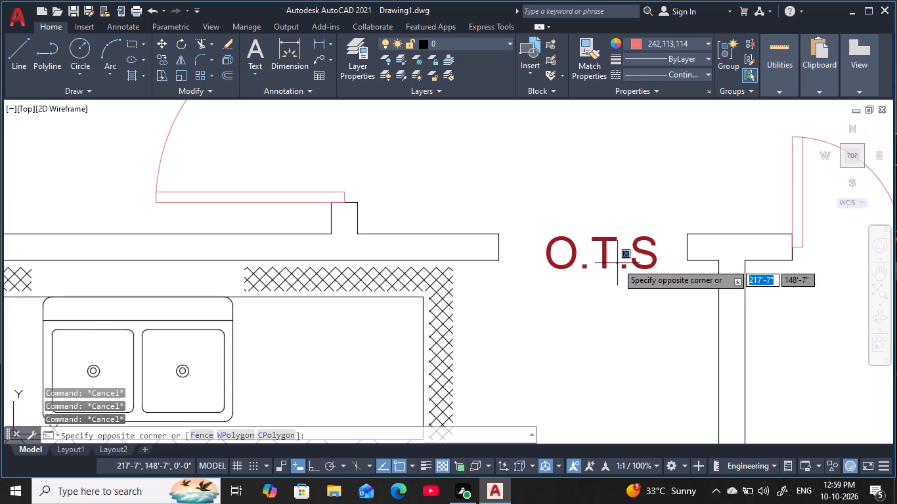
double_click(601, 261)
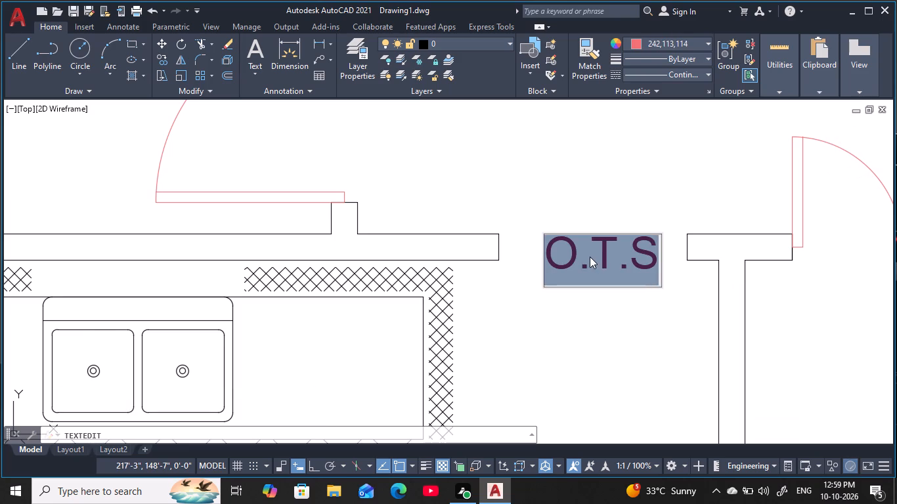
key("BackSpace")
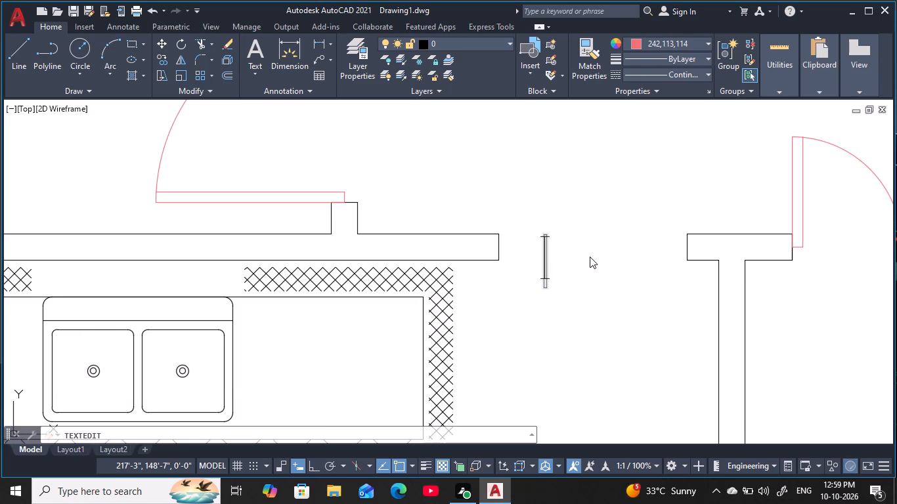
type("OPEN")
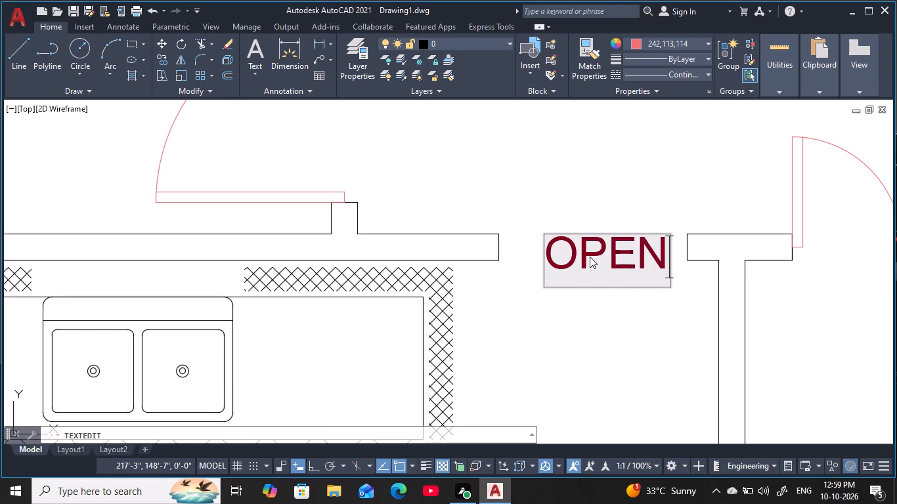
key("Return")
key("Escape")
key("Escape")
key("Escape")
key("Escape")
key("Escape")
Move the OPEN label about 3" so it sits centred in the kitchen's wall opening.
left_click(610, 251)
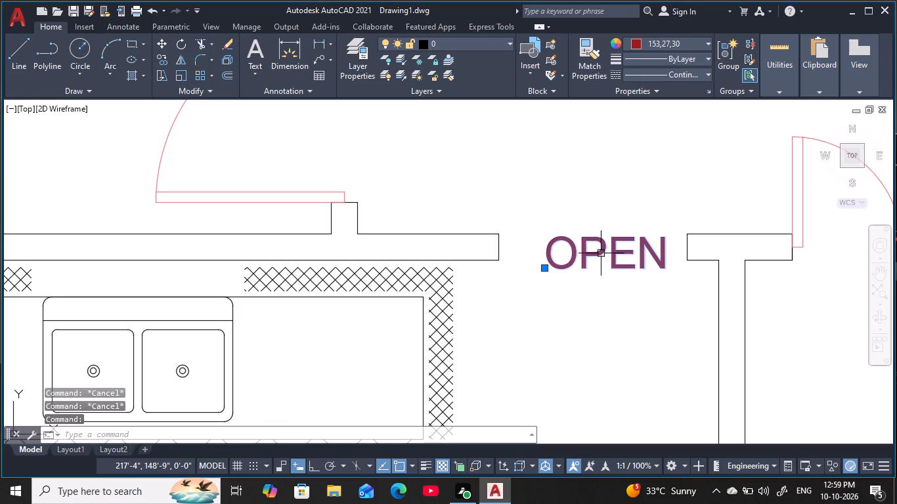
key("m")
key("space")
left_click(583, 253)
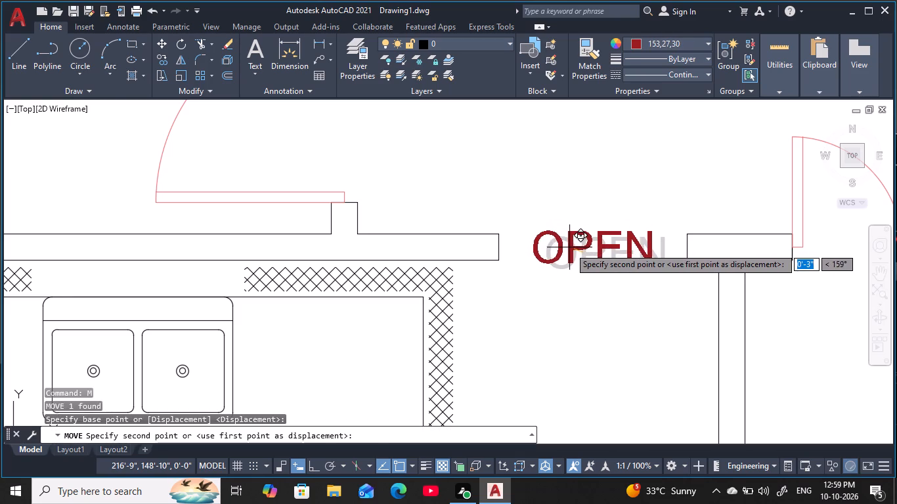
left_click(569, 247)
scroll(578, 290, "down", 4)
middle_click_drag(580, 287, 524, 249)
key("Escape")
scroll(533, 243, "up", 2)
key("Escape")
middle_click(533, 243)
key("Escape")
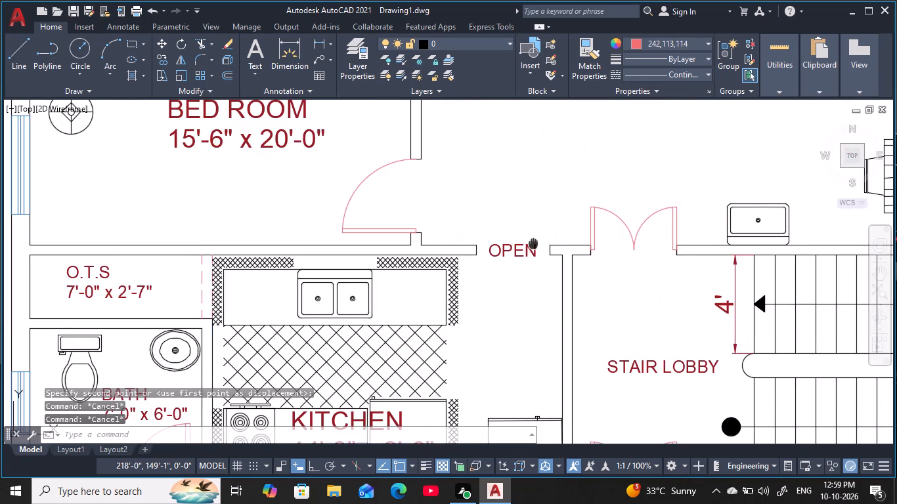
Examine the floor plan and the spare door symbols beside it for openings that still need doors.
scroll(529, 245, "down", 1)
key("Escape")
key("Escape")
middle_click_drag(530, 218, 498, 261)
key("Escape")
scroll(521, 304, "down", 1)
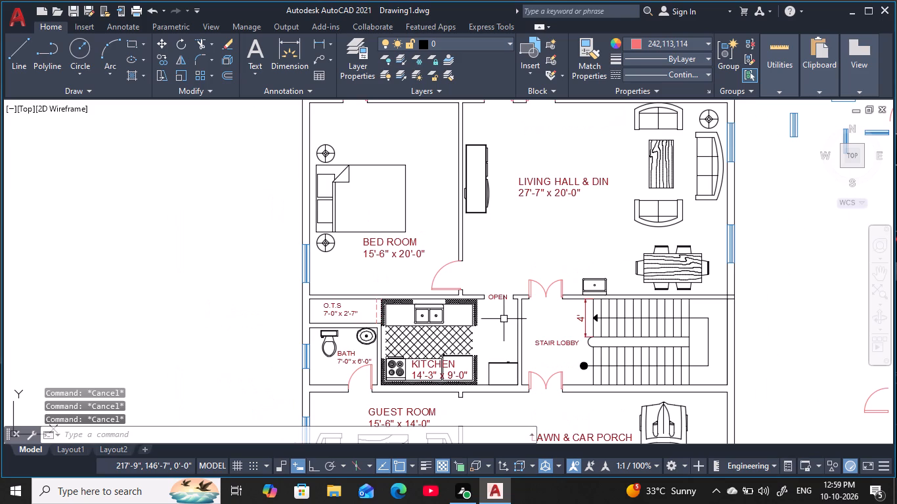
middle_click_drag(496, 343, 485, 322)
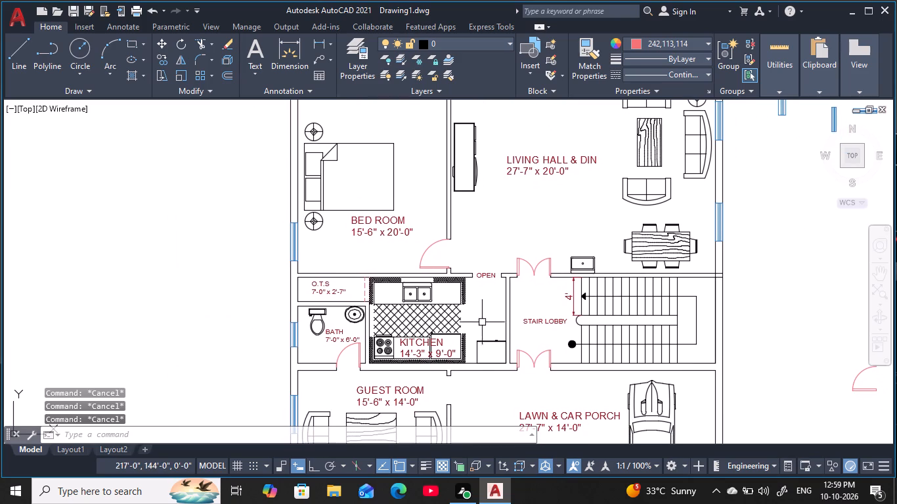
middle_click_drag(519, 400, 514, 391)
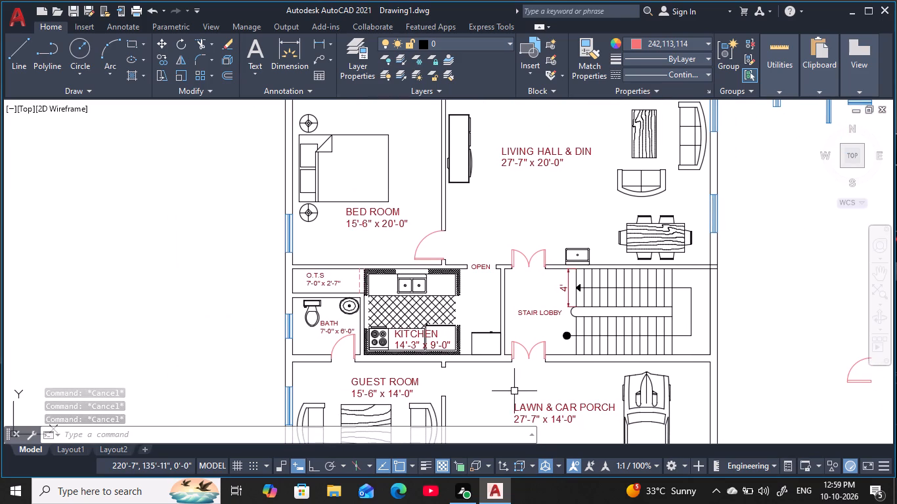
scroll(478, 278, "up", 2)
middle_click_drag(474, 285, 470, 303)
scroll(470, 303, "up", 1)
scroll(470, 303, "down", 3)
middle_click_drag(364, 253, 365, 261)
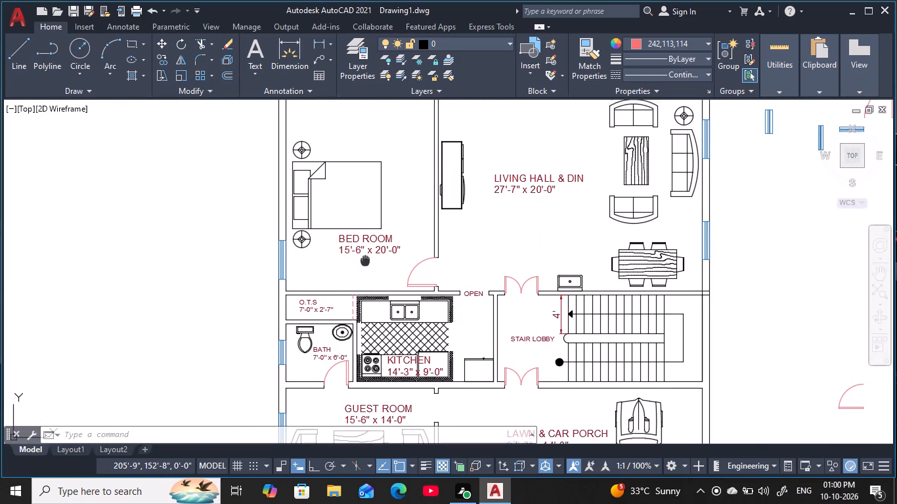
middle_click_drag(365, 261, 370, 289)
scroll(371, 290, "down", 1)
middle_click_drag(376, 280, 339, 311)
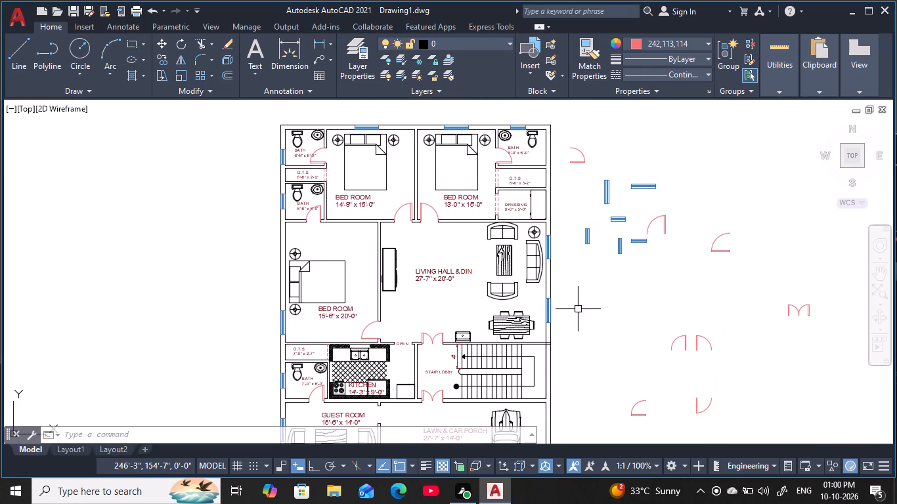
middle_click_drag(578, 309, 523, 187)
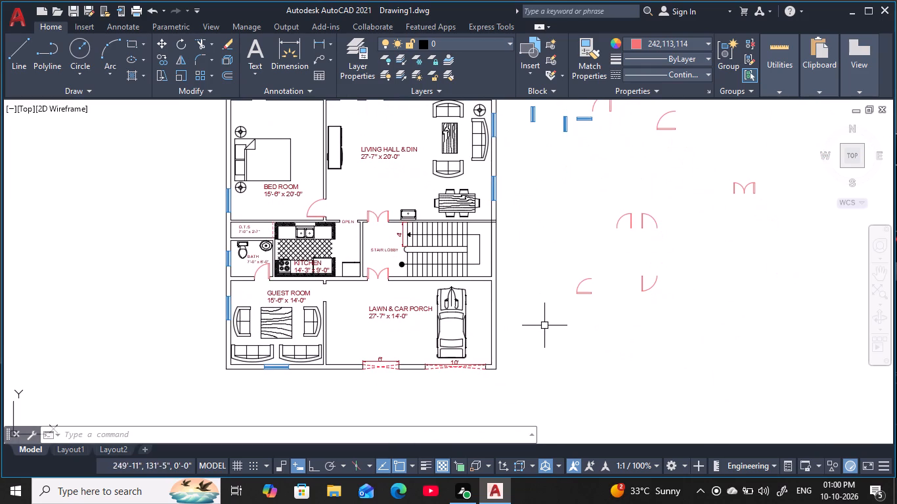
middle_click_drag(542, 338, 543, 385)
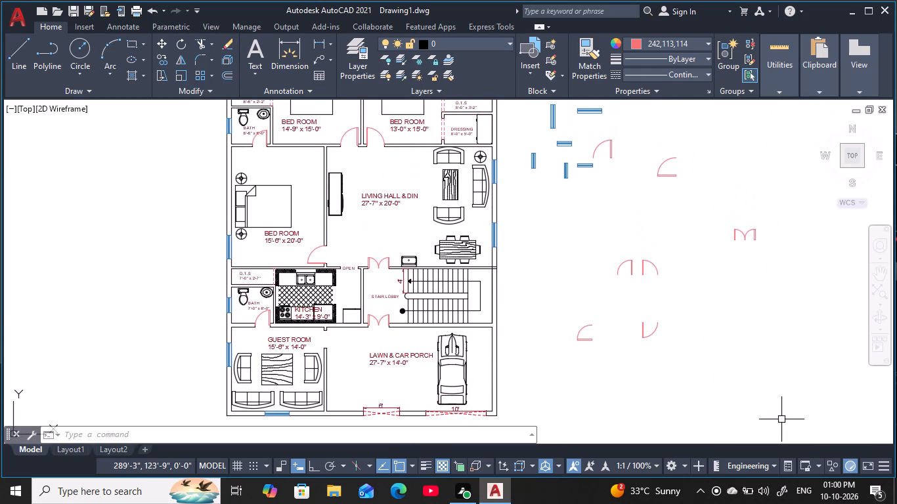
scroll(340, 345, "up", 1)
middle_click_drag(341, 342, 377, 264)
middle_click_drag(713, 261, 620, 301)
middle_click_drag(691, 228, 681, 329)
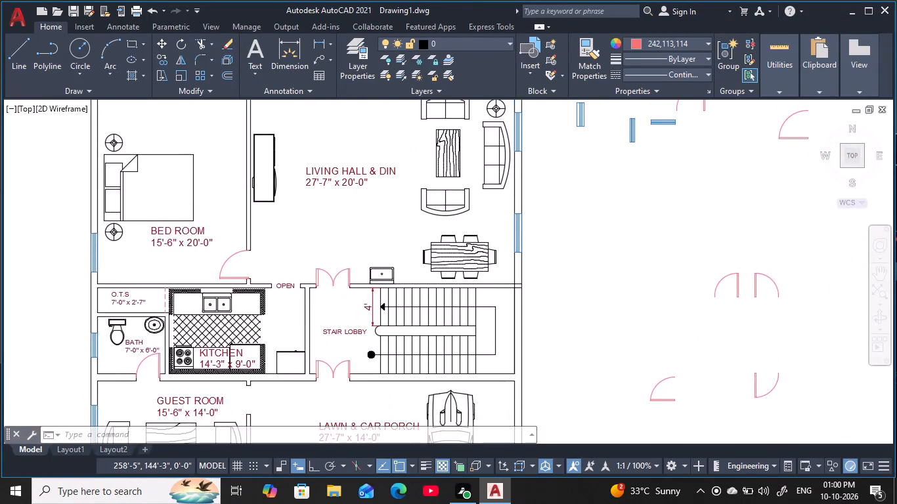
middle_click_drag(681, 329, 692, 385)
middle_click_drag(724, 192, 559, 236)
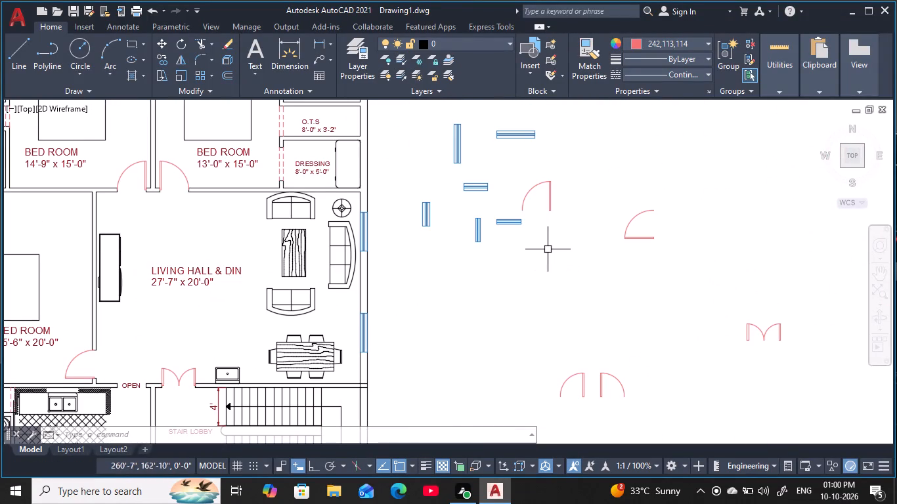
middle_click_drag(548, 245, 621, 262)
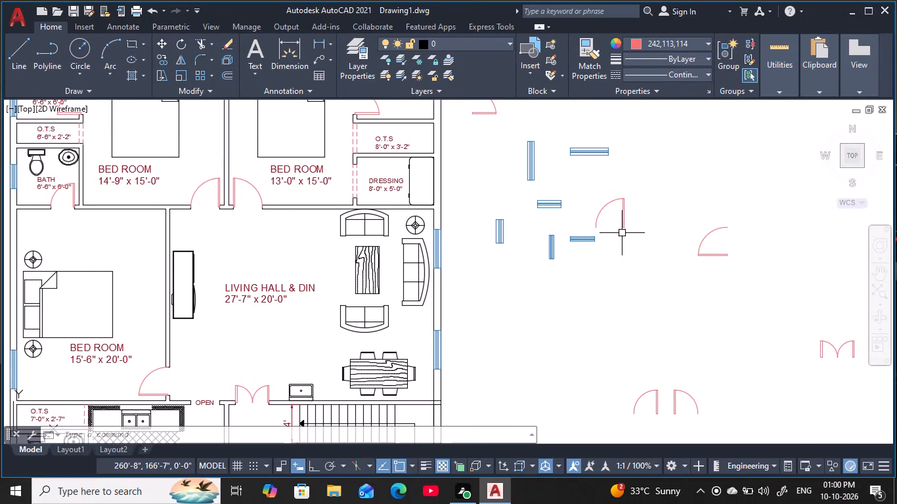
Move the mirrored 3' door into the clear space below the window symbols beside the plan.
left_click(650, 251)
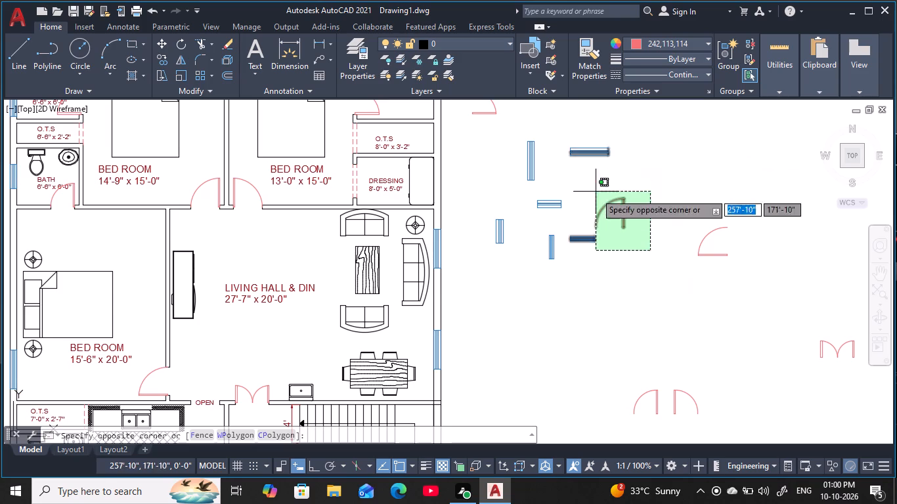
key("Escape")
key("Escape")
key("Escape")
key("Escape")
left_click(574, 179)
left_click(638, 232)
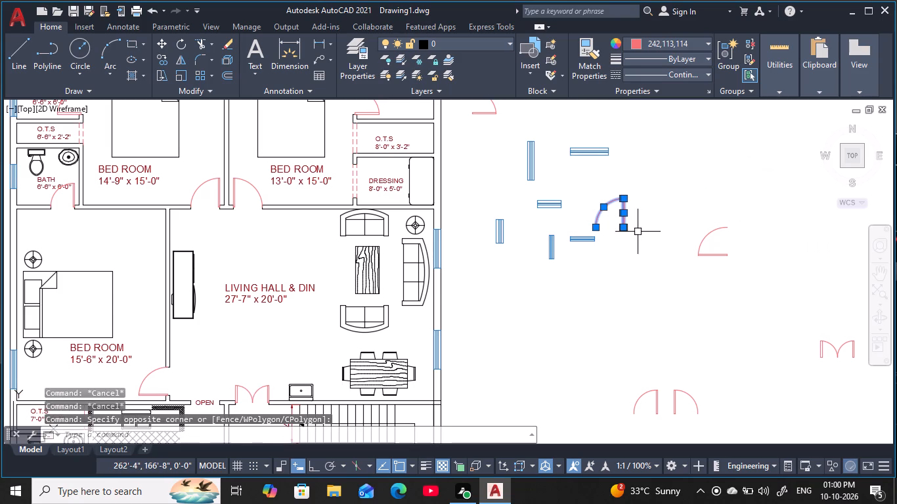
key("m")
key("space")
left_click(605, 213)
left_click(531, 356)
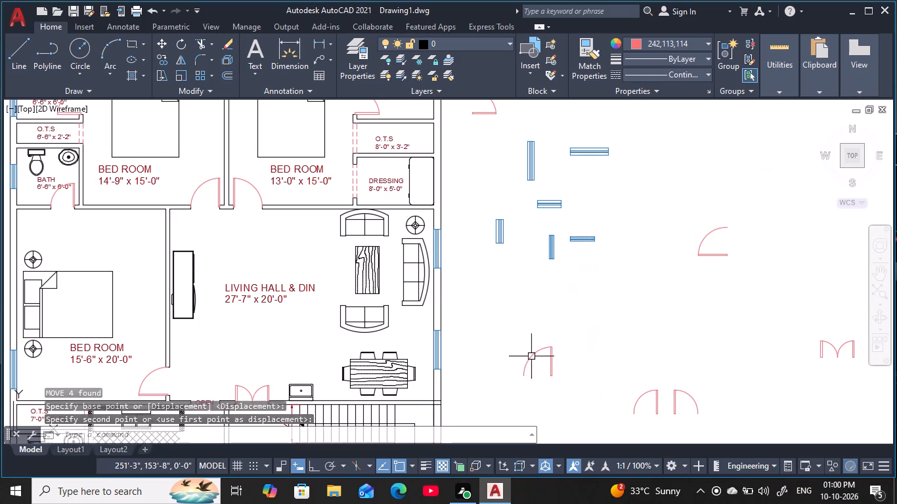
key("Escape")
key("Escape")
key("Escape")
Rotate the spare mirrored 3' door below the window symbols 90 degrees counterclockwise.
middle_click_drag(550, 362, 596, 264)
key("Escape")
key("Escape")
key("Escape")
left_click(621, 310)
left_click(540, 226)
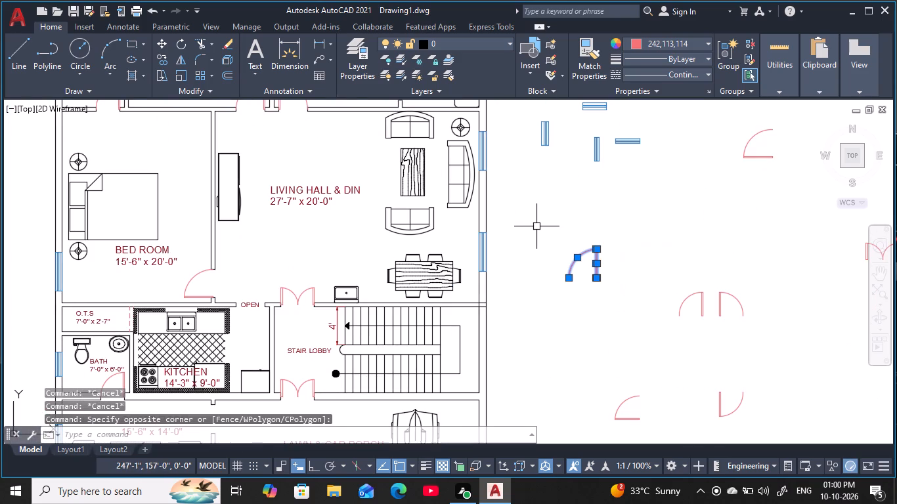
key("r")
key("o")
key("space")
left_click(577, 276)
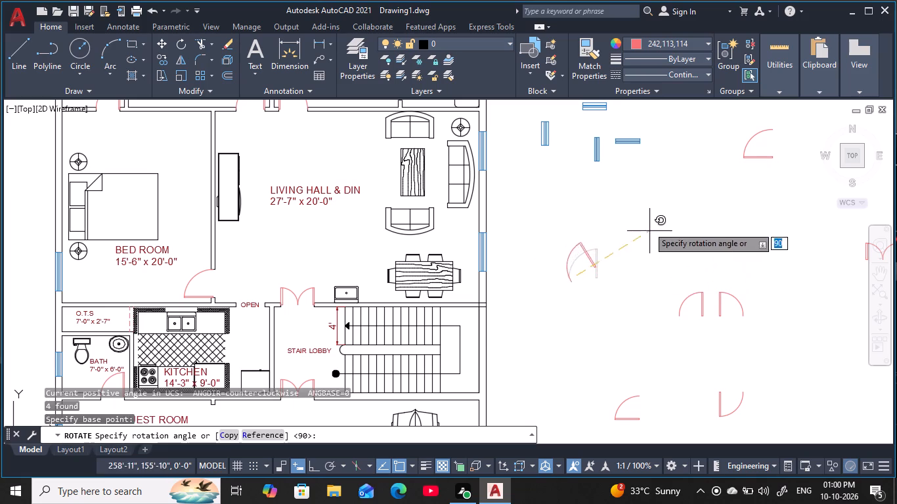
key("F8")
left_click(566, 188)
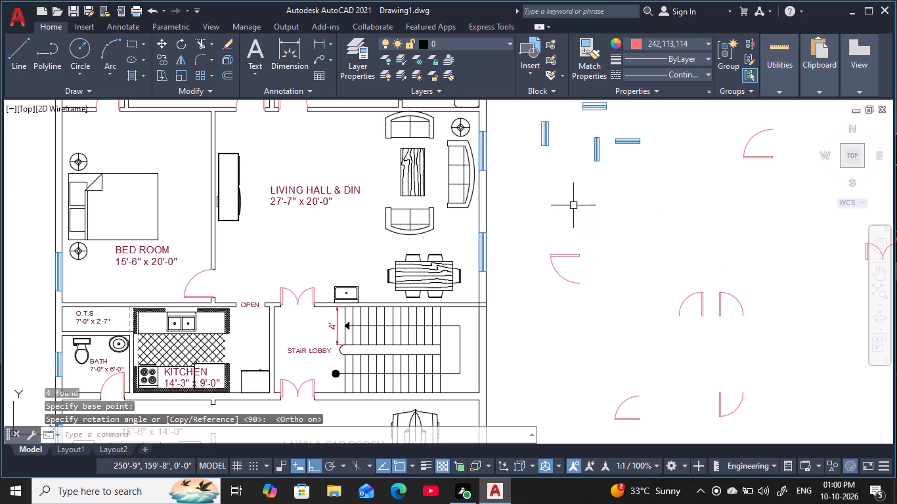
key("Escape")
key("Escape")
key("Escape")
key("Escape")
Copy the rotated 3' door into the opening in the wall between the guest room and the lawn and car porch.
left_click_drag(602, 314, 594, 296)
left_click(539, 211)
key("c")
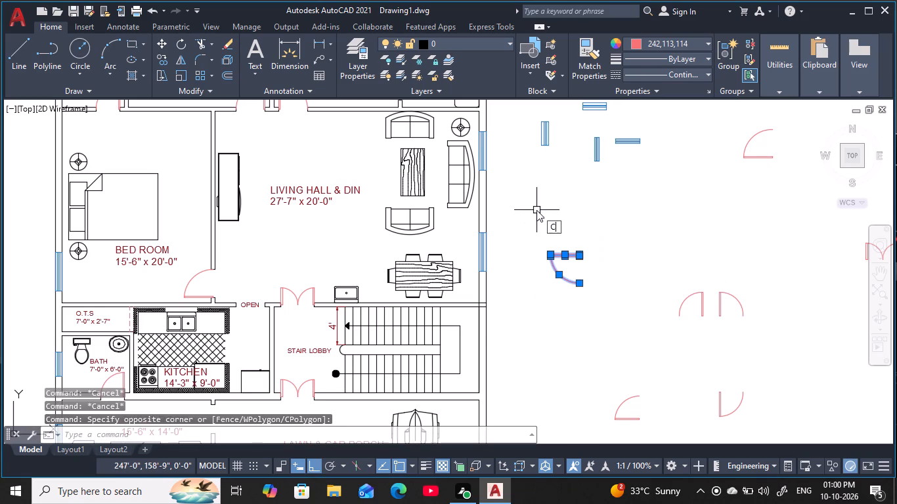
key("o")
key("space")
left_click(577, 283)
middle_click_drag(546, 314, 593, 178)
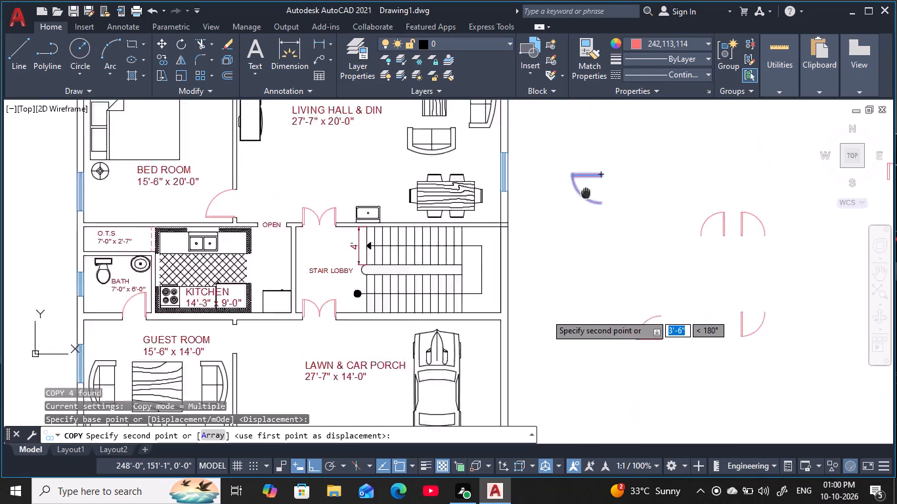
scroll(594, 177, "down", 2)
key("F8")
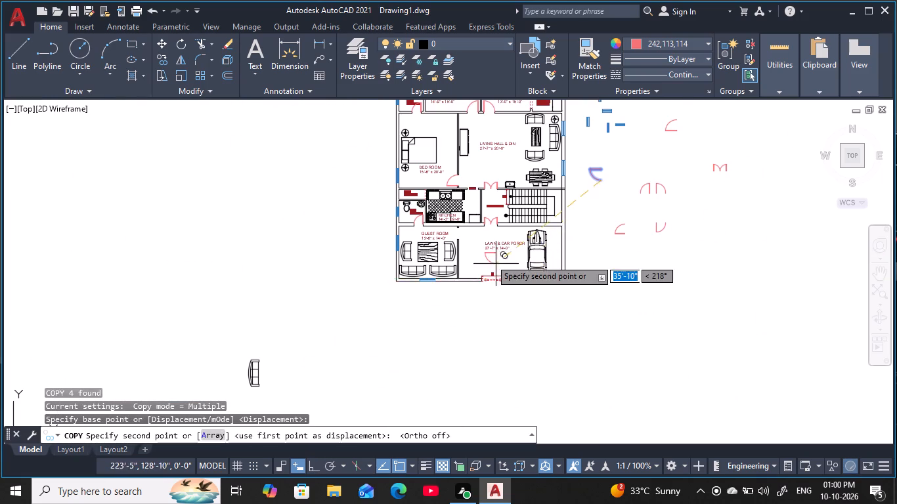
scroll(490, 259, "up", 4)
middle_click_drag(406, 235, 505, 343)
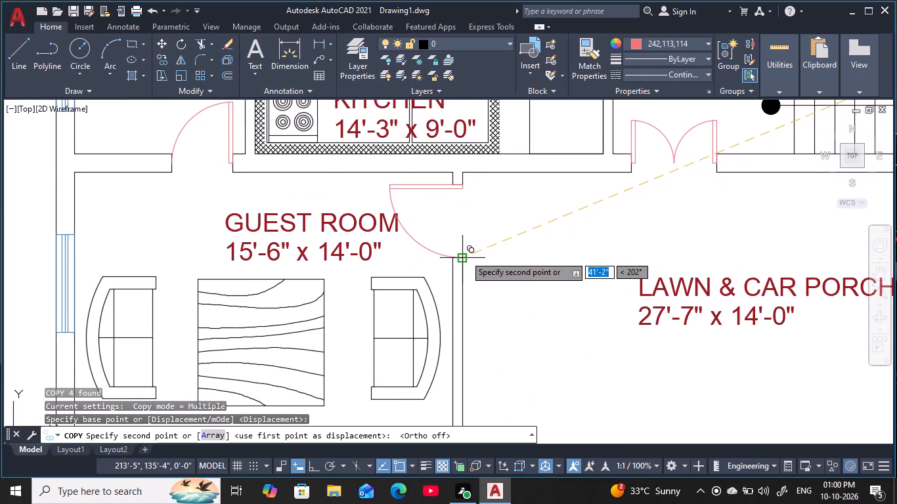
left_click(456, 261)
key("Escape")
key("Escape")
key("Escape")
Move the GUEST ROOM name and its size text sideways, clear of the new door's swing.
scroll(510, 289, "down", 1)
middle_click_drag(510, 289, 508, 289)
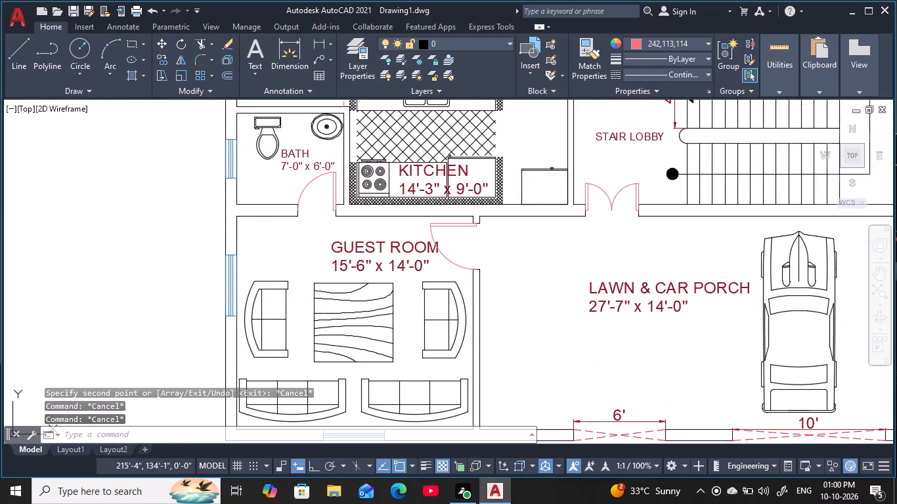
middle_click_drag(508, 289, 502, 291)
scroll(502, 291, "down", 1)
middle_click_drag(502, 291, 480, 266)
key("Escape")
key("Escape")
key("Escape")
key("Escape")
key("Escape")
key("Escape")
key("Escape")
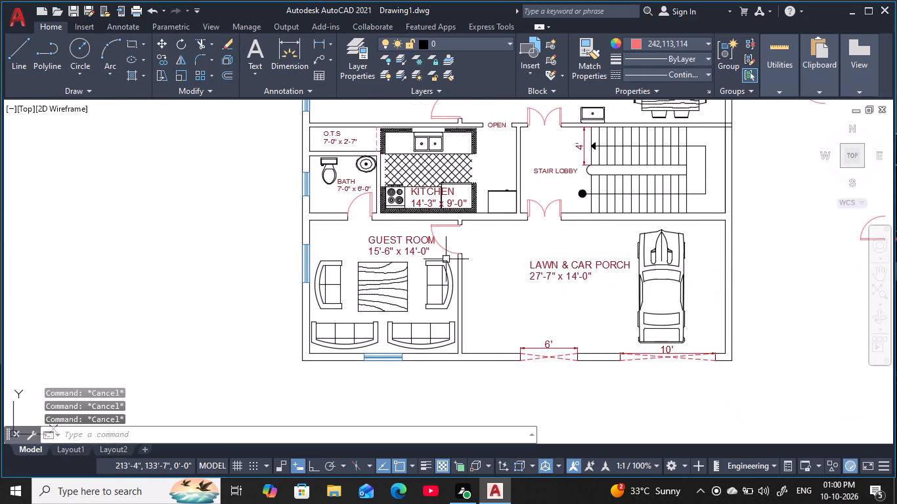
left_click(407, 236)
left_click(402, 253)
key("m")
key("space")
left_click(402, 253)
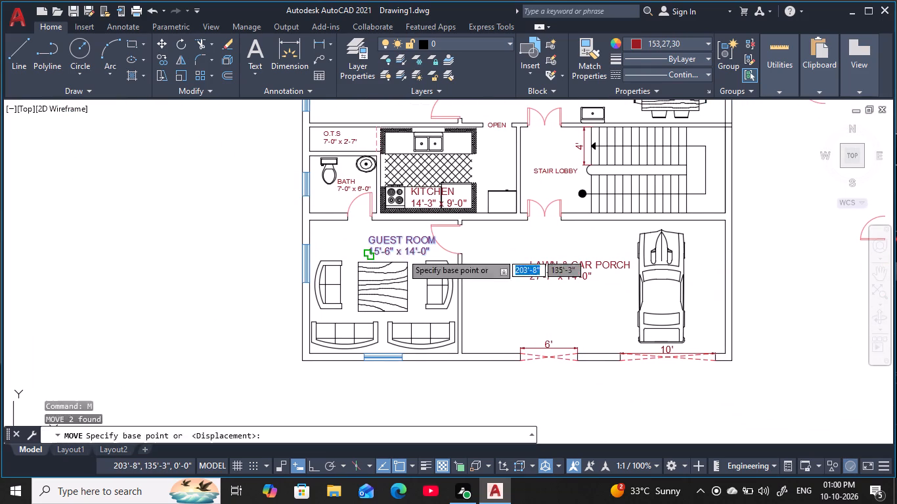
left_click(349, 253)
key("Escape")
key("Escape")
key("Escape")
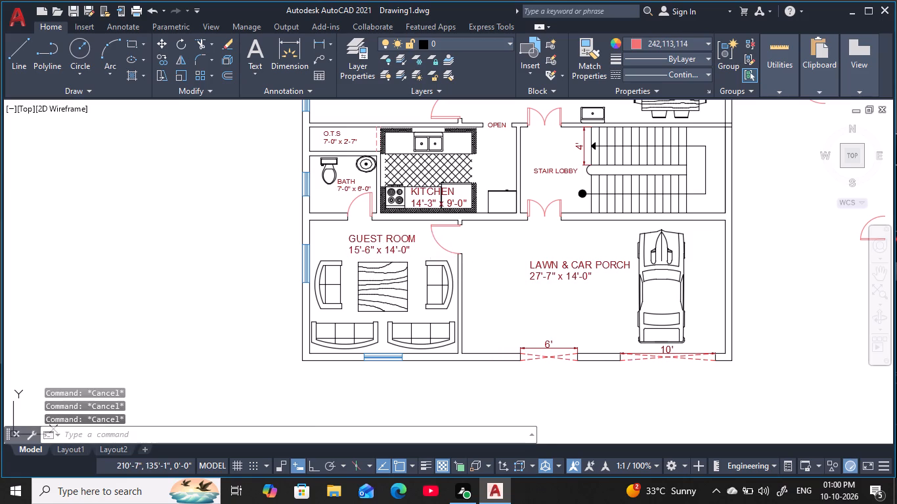
key("Escape")
key("Escape")
key("Escape")
key("Escape")
key("Escape")
key("Escape")
Move the LAWN & CAR PORCH name and its size text away from the car, slightly lower in the porch.
left_click(579, 268)
left_click(573, 278)
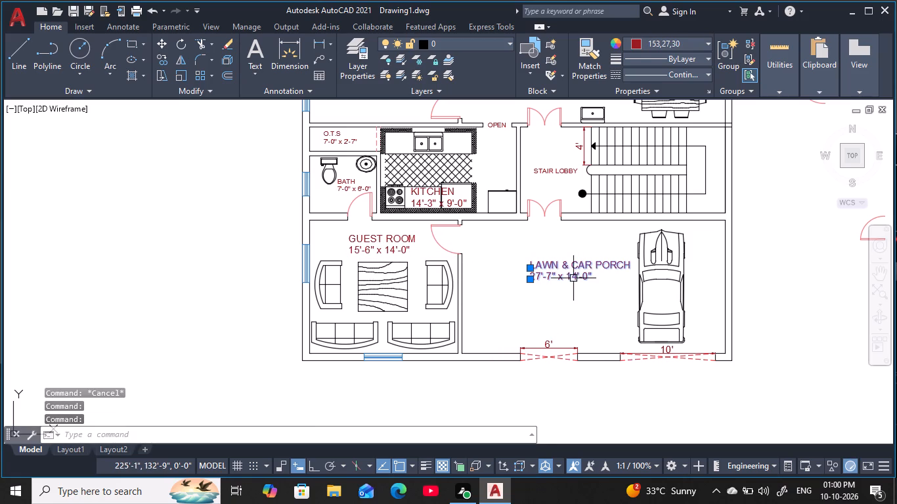
key("m")
key("space")
left_click(571, 279)
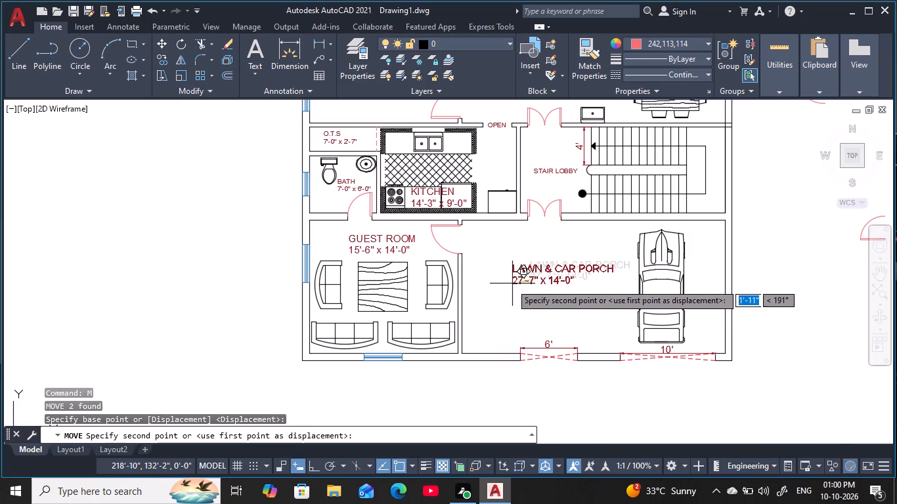
left_click(507, 293)
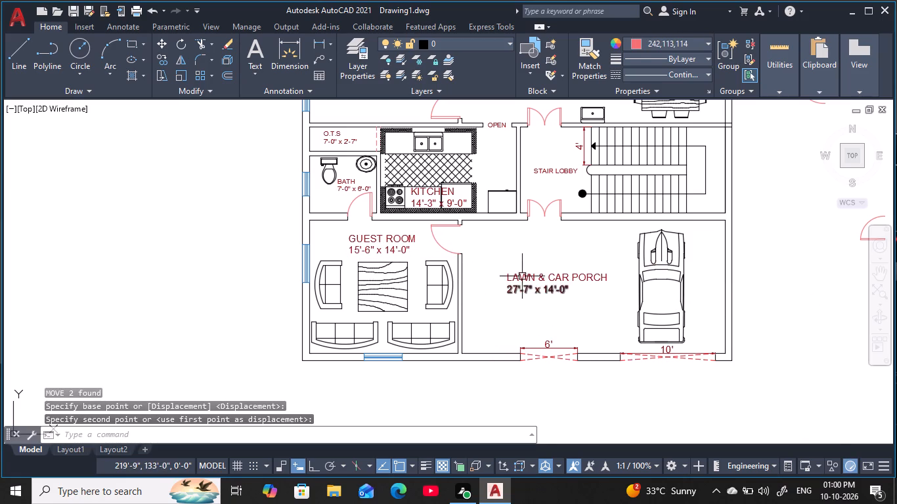
Copy the kitchen's OPEN label into the 6' opening in the porch's front wall.
middle_click_drag(556, 262, 550, 263)
scroll(550, 263, "down", 1)
middle_click_drag(550, 263, 528, 302)
scroll(527, 297, "up", 1)
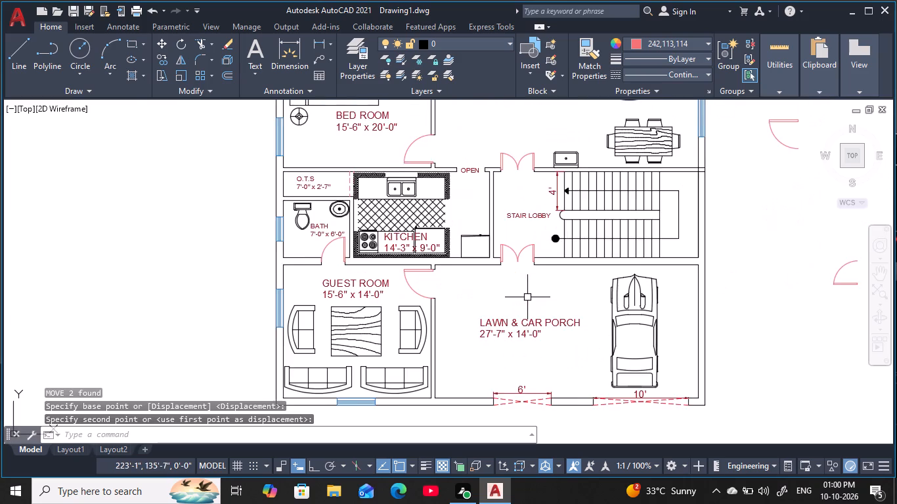
middle_click_drag(530, 306, 542, 178)
scroll(540, 194, "up", 1)
scroll(555, 330, "up", 1)
middle_click_drag(555, 324, 582, 282)
key("Escape")
key("Escape")
key("Escape")
key("Escape")
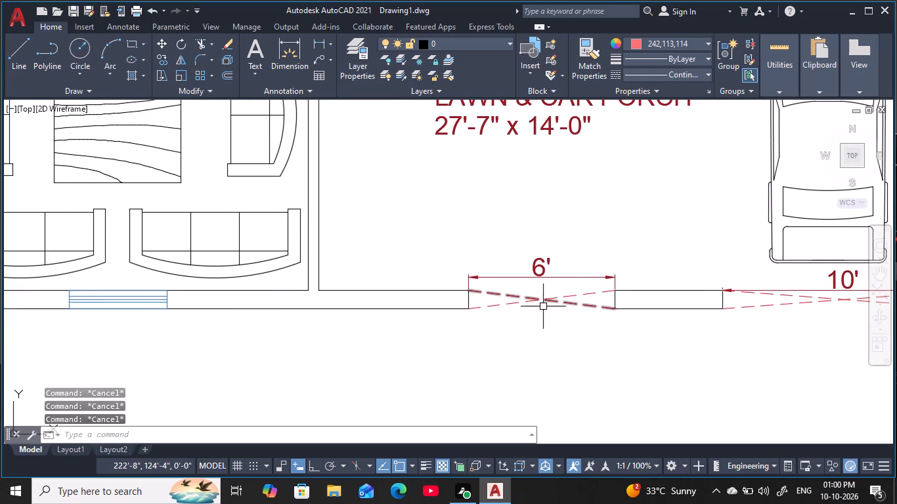
key("Escape")
key("Escape")
scroll(502, 228, "down", 2)
middle_click_drag(501, 230, 529, 463)
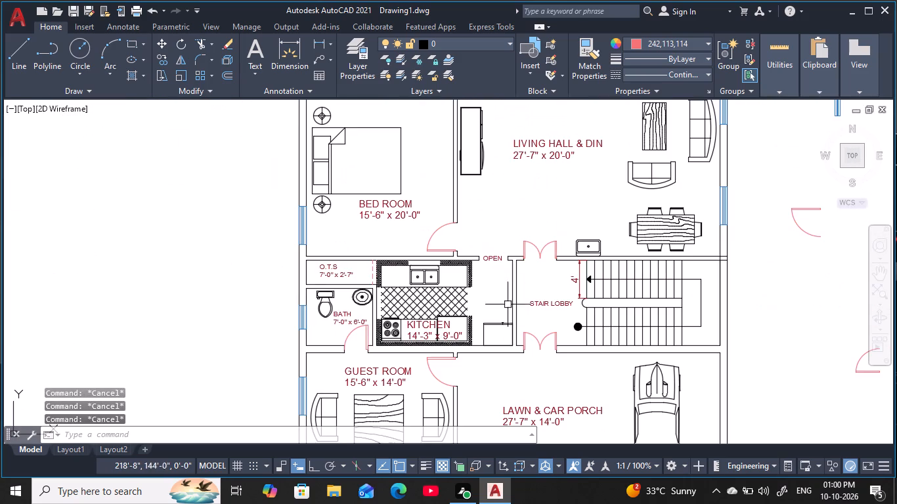
left_click(496, 260)
key("c")
key("o")
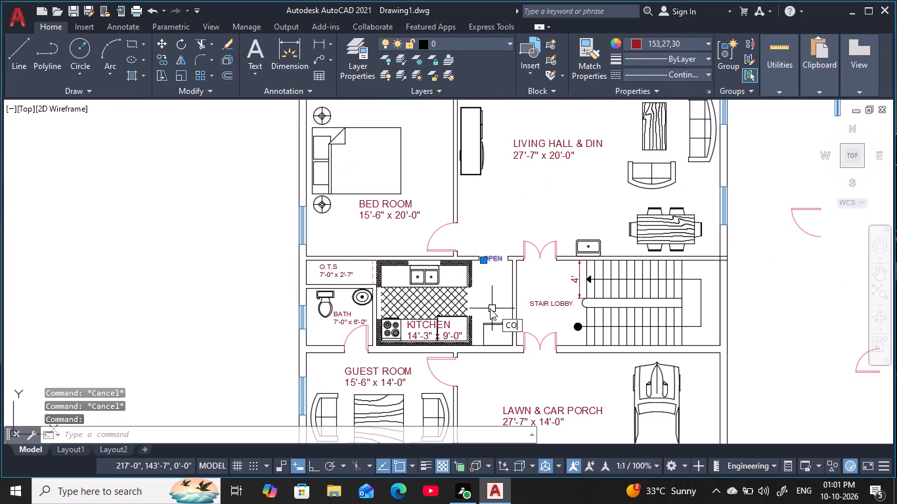
key("space")
left_click(495, 261)
middle_click_drag(547, 416, 462, 212)
scroll(460, 261, "up", 1)
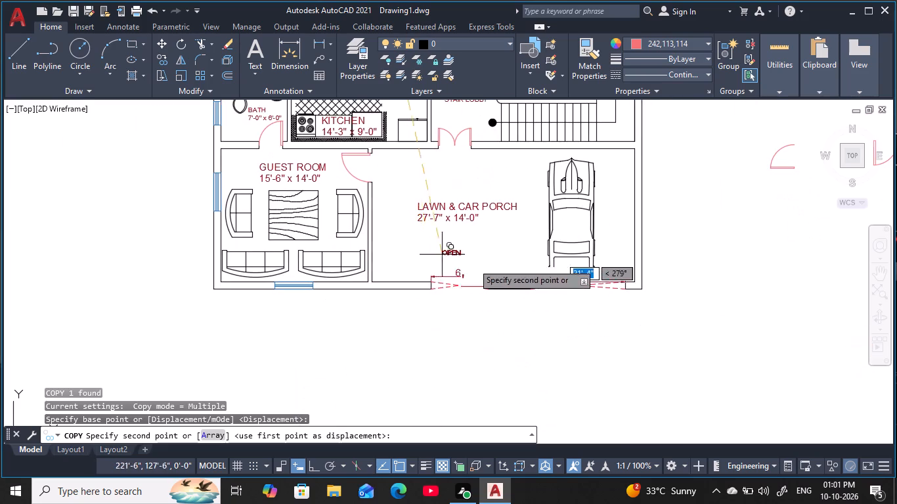
scroll(473, 263, "up", 1)
middle_click_drag(475, 264, 476, 224)
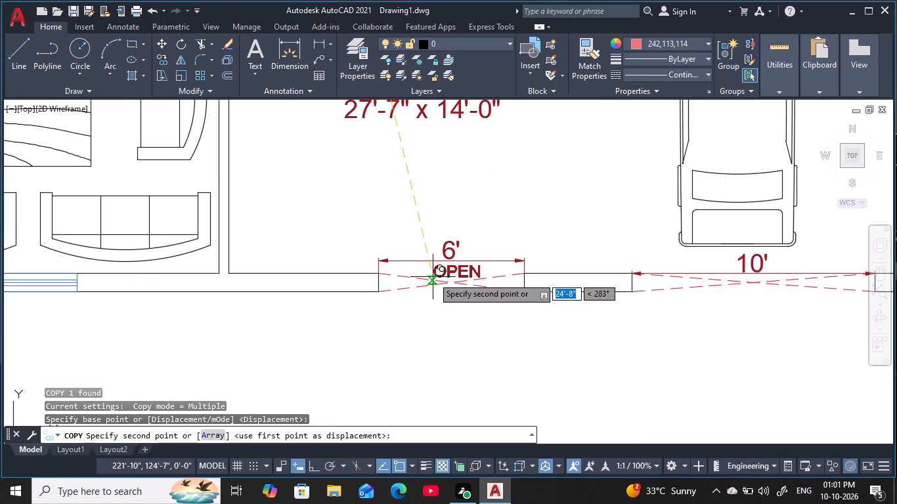
left_click(429, 276)
Place another copy of the OPEN label at the 10' opening behind the car, beside its dimension text.
middle_click_drag(552, 361, 403, 379)
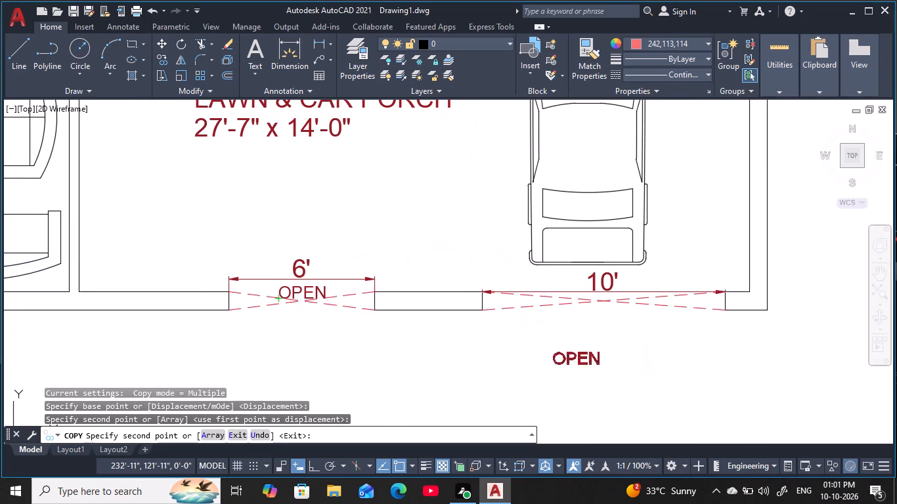
left_click(621, 288)
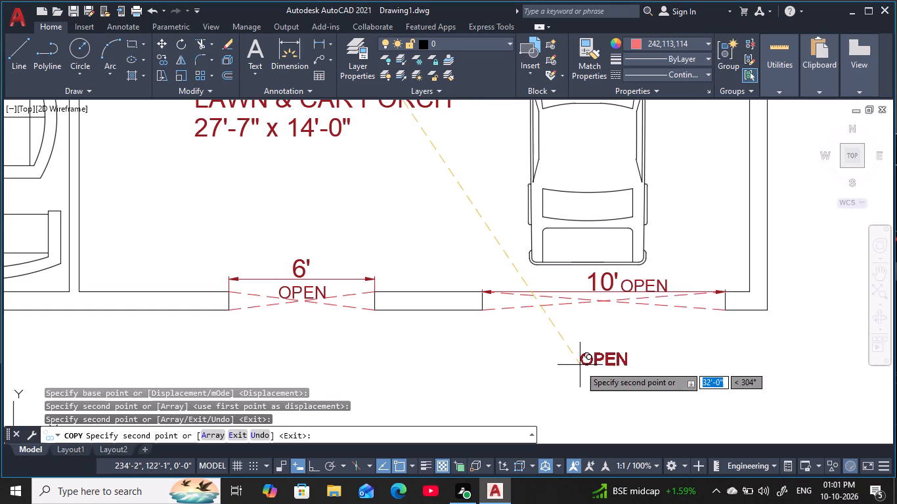
key("Escape")
key("Escape")
key("Escape")
key("Escape")
key("Escape")
key("Escape")
key("Escape")
key("Escape")
key("Escape")
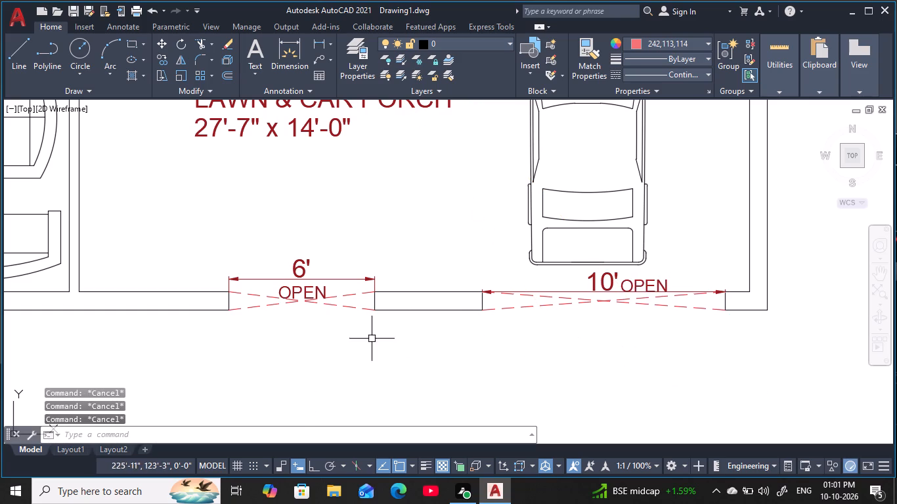
key("Escape")
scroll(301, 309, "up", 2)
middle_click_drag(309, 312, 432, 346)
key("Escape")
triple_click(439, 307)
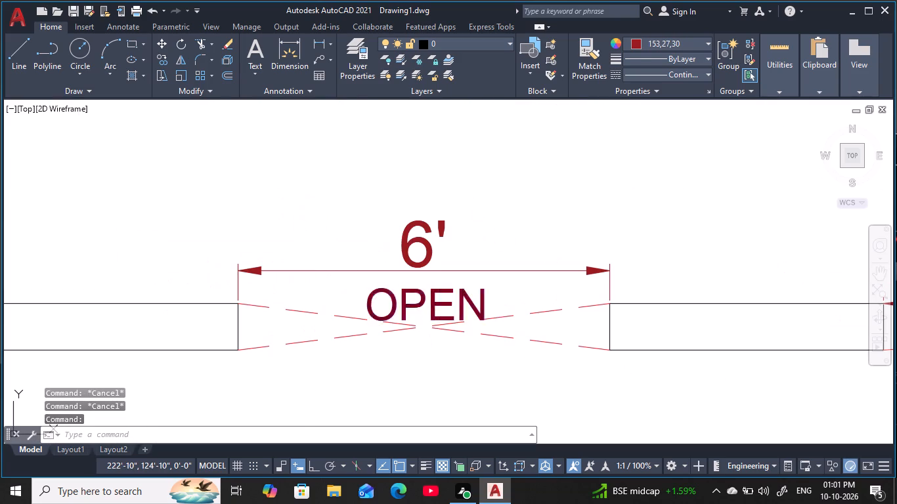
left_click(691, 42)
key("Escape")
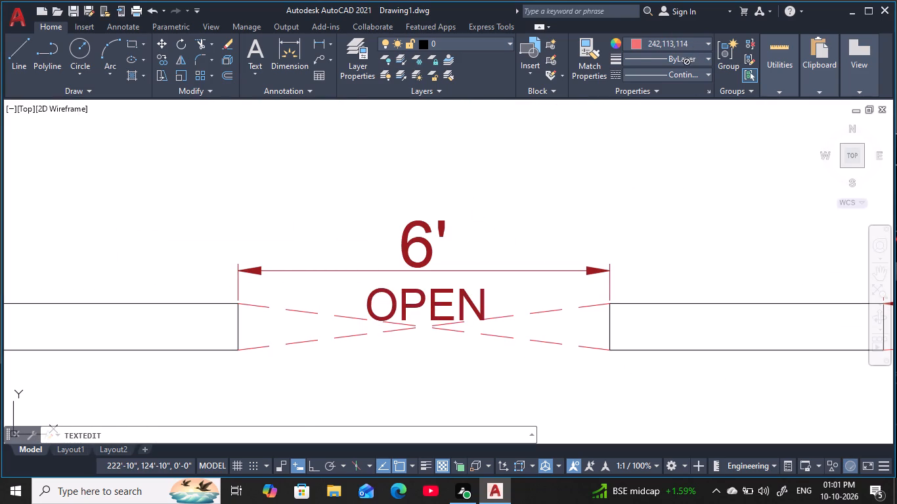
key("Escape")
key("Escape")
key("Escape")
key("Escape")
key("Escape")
Change the OPEN label in the 6' front opening to read GATE.
left_click(447, 314)
double_click(458, 313)
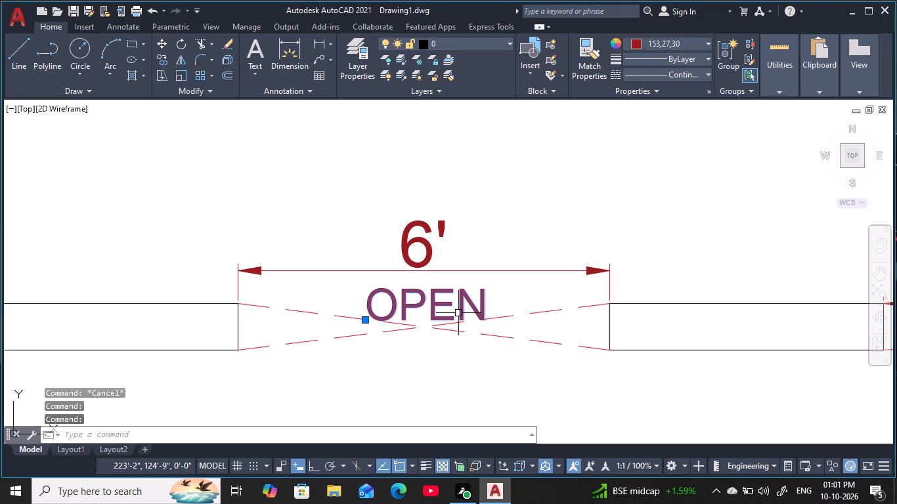
key("BackSpace")
type("GATE")
key("Return")
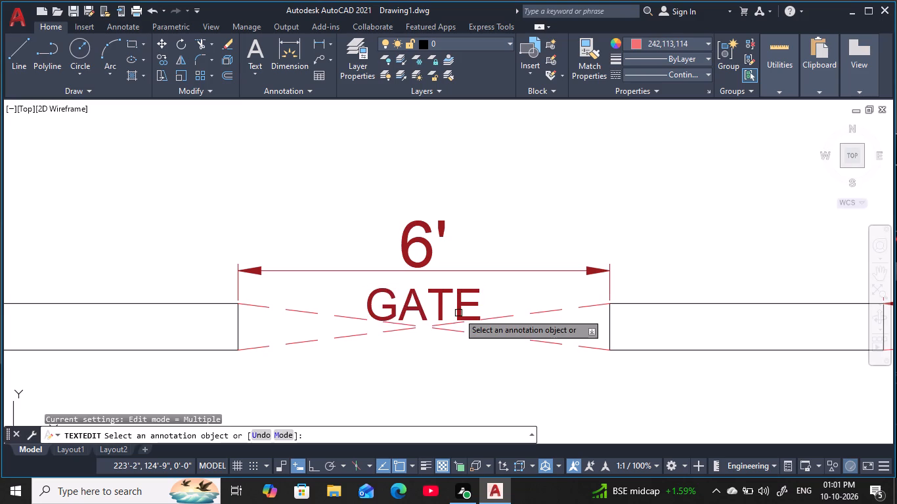
key("Escape")
key("Escape")
key("Escape")
key("Escape")
key("Escape")
key("Escape")
key("Escape")
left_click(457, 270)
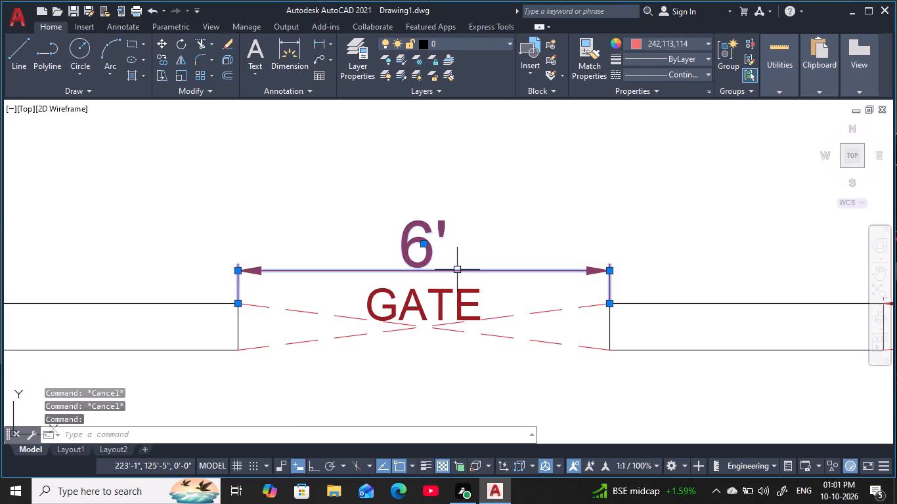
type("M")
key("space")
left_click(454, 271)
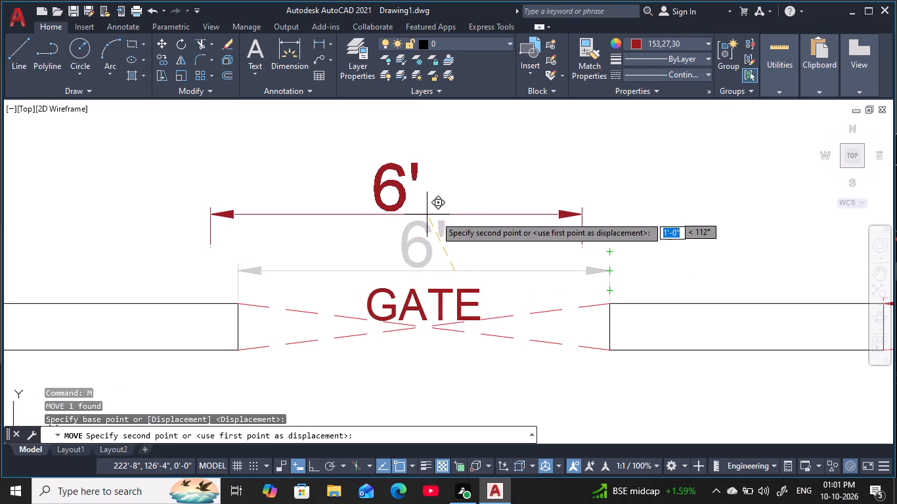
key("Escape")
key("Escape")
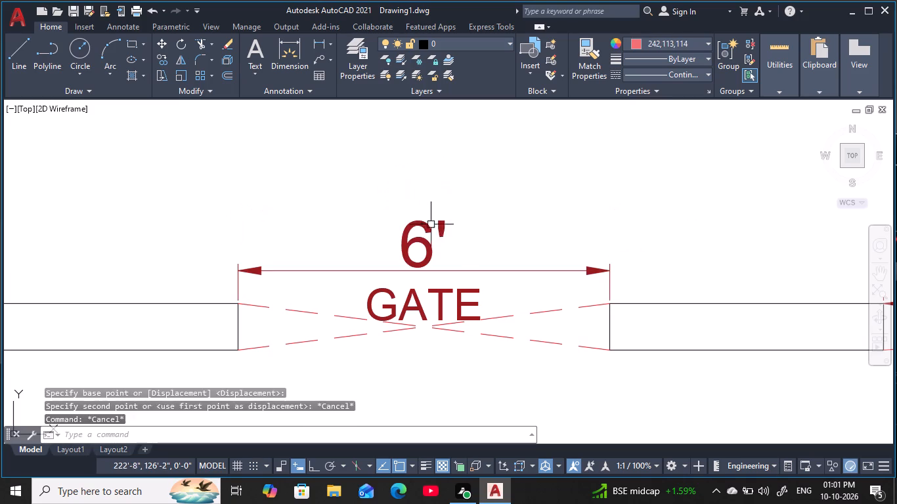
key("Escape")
Erase the 6' dimension above the GATE label.
left_click(422, 240)
key("e")
key("space")
Move the GATE label slightly upward, clear of the opening's crossed dashed lines.
left_click(437, 294)
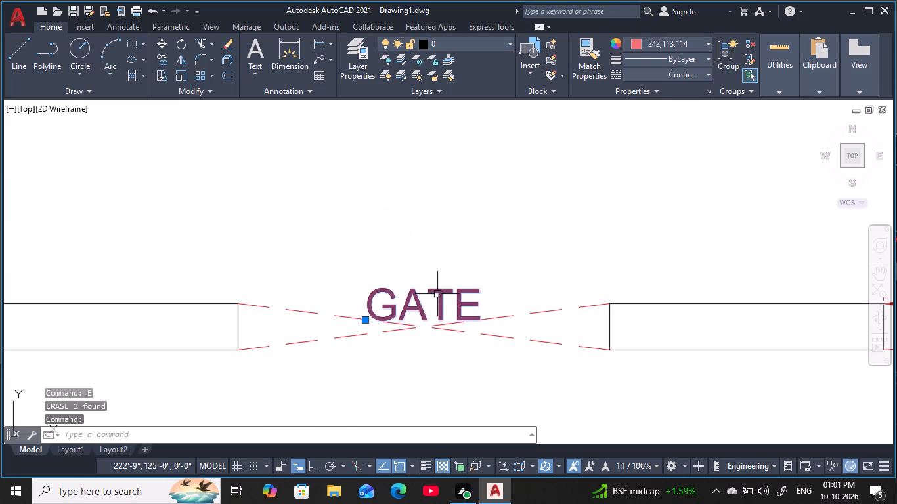
key("m")
key("space")
left_click(431, 288)
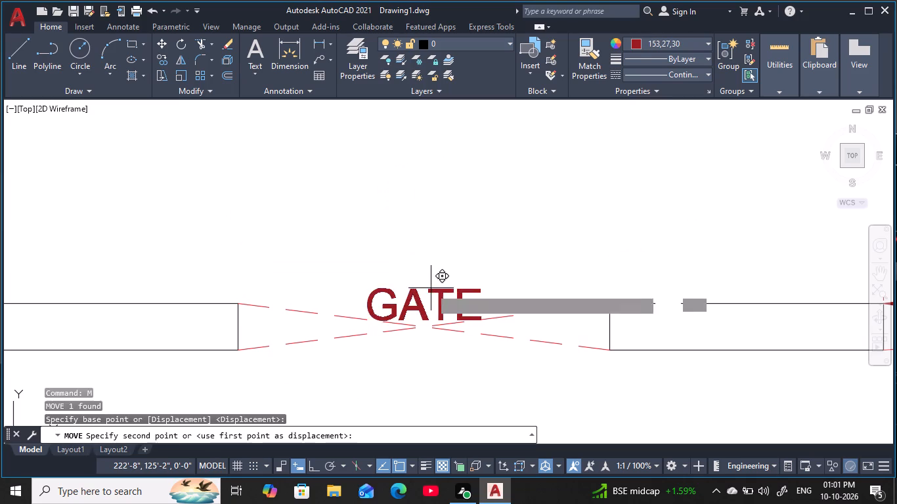
left_click(428, 270)
Erase the 10' dimension at the wide front opening behind the car.
scroll(513, 249, "down", 2)
middle_click_drag(514, 249, 291, 247)
scroll(79, 238, "down", 1)
middle_click_drag(291, 247, 77, 238)
scroll(271, 257, "up", 3)
middle_click_drag(267, 250, 359, 290)
left_click(300, 253)
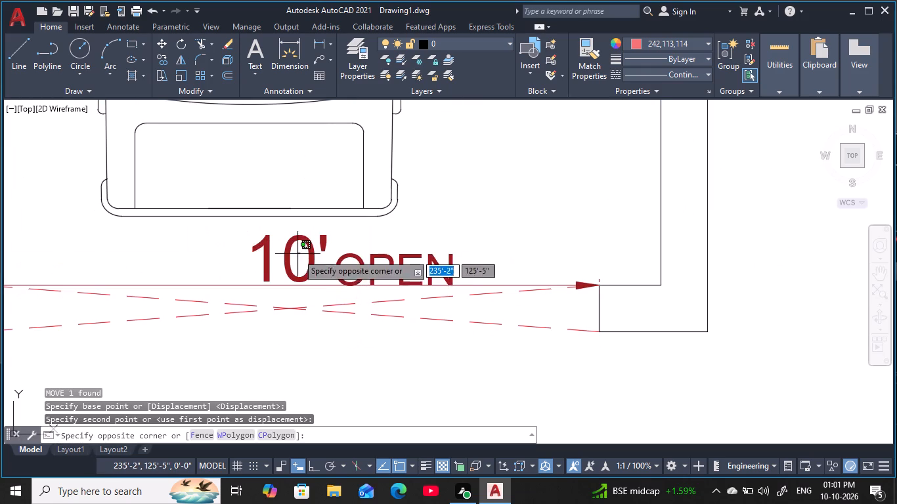
left_click(228, 251)
type("E")
key("space")
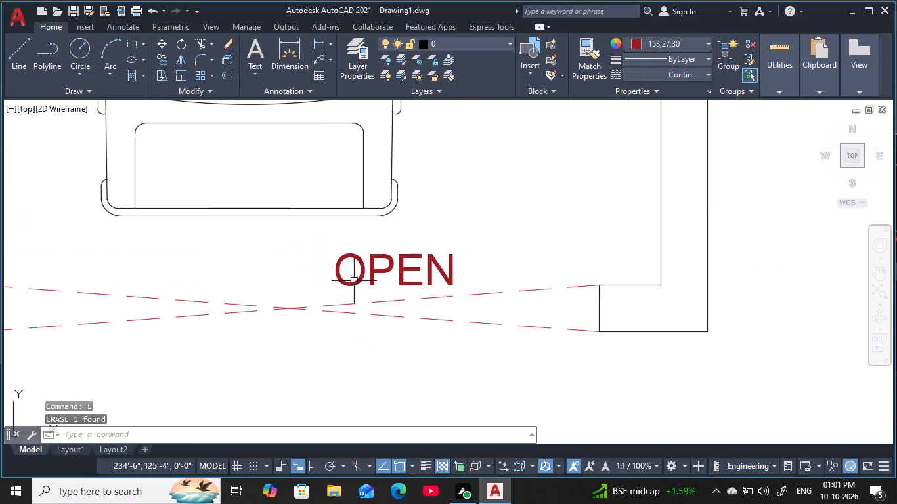
Change the OPEN label at the wide front opening behind the car to read GATE.
left_click(395, 269)
double_click(376, 276)
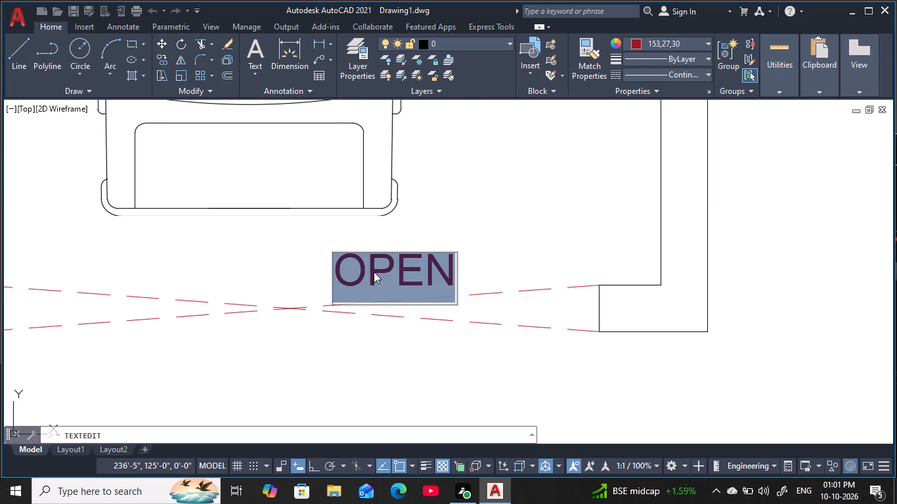
key("BackSpace")
type("GATE")
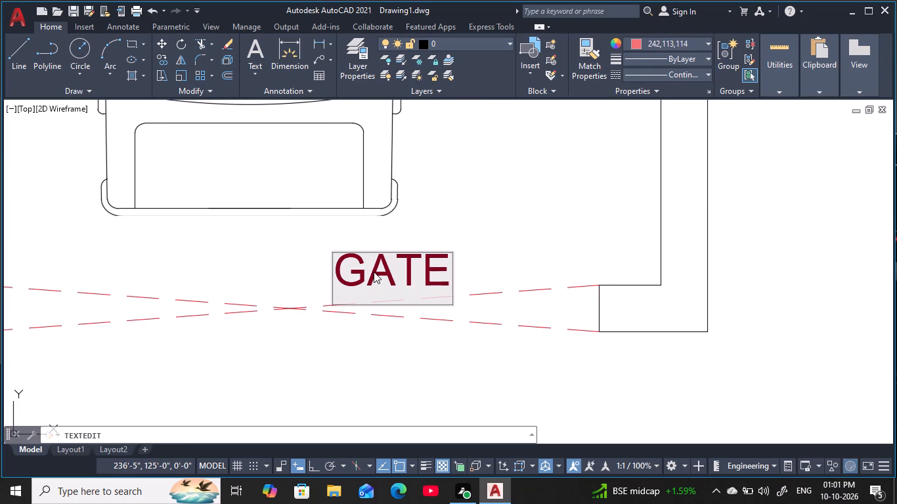
key("Return")
key("Escape")
key("Escape")
key("Escape")
key("Escape")
key("Escape")
Move this GATE label about 1'-6" to the left, centring it over the crossing of the opening's dashed lines.
left_click(429, 275)
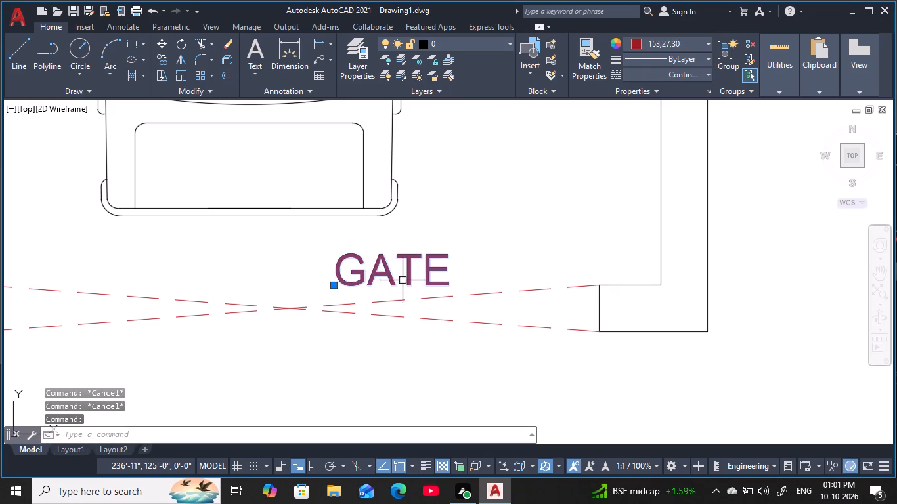
key("m")
key("space")
left_click(383, 281)
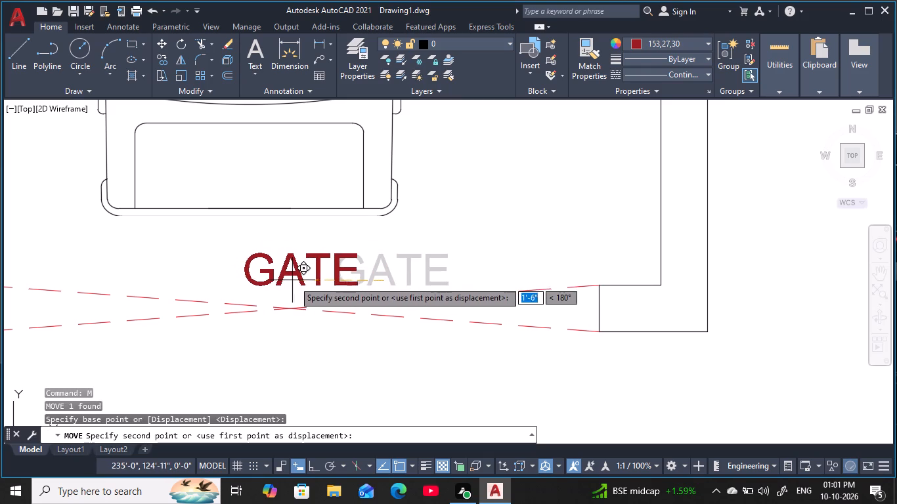
left_click(294, 281)
scroll(332, 272, "down", 2)
middle_click_drag(351, 265, 412, 255)
middle_click_drag(431, 261, 507, 252)
key("Escape")
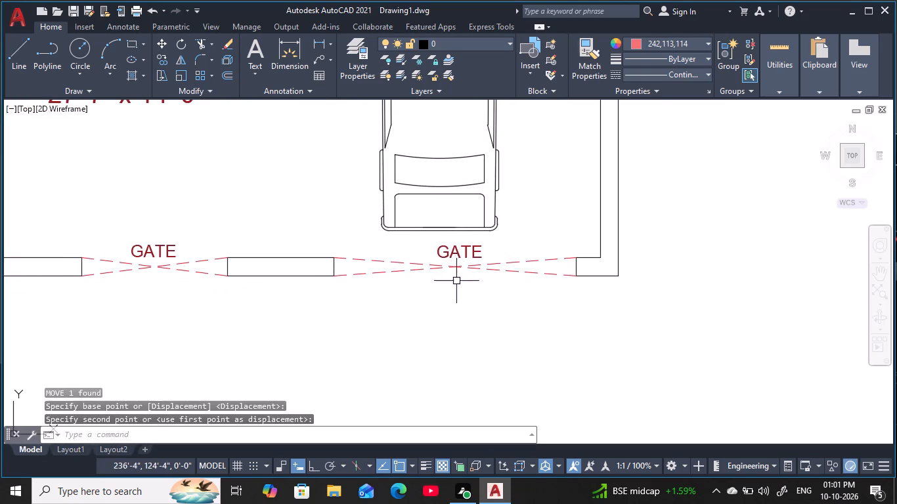
key("Escape")
key("Escape")
key("Escape")
key("Escape")
Add a horizontal linear dimension across the narrower front gate opening, placing it just above its GATE label.
middle_click_drag(190, 289, 291, 290)
key("Escape")
key("Escape")
key("Escape")
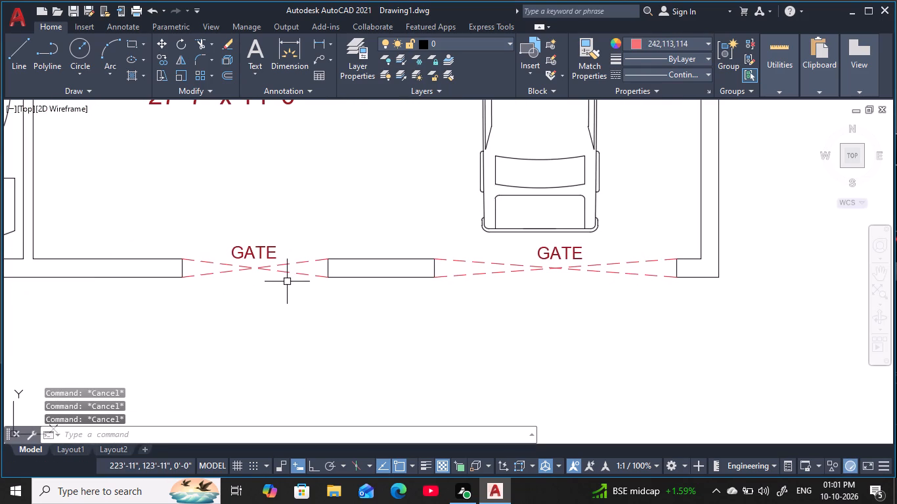
key("d")
type("LI")
key("space")
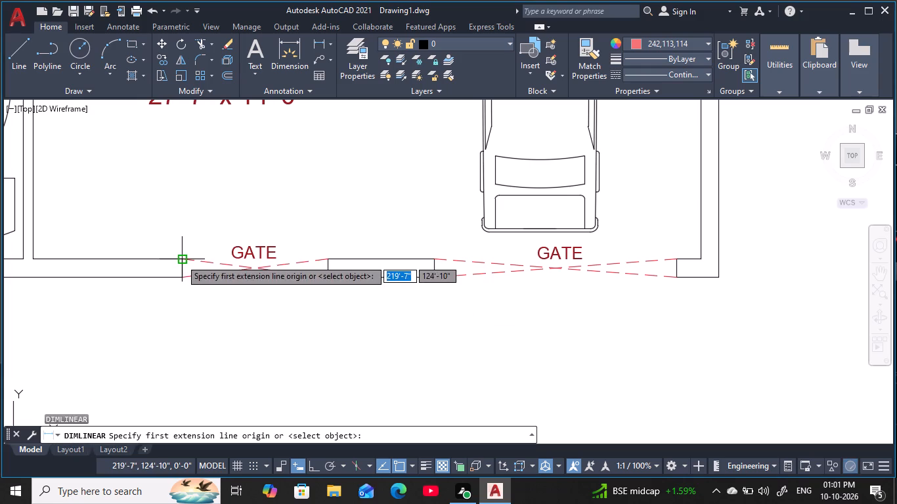
left_click(181, 259)
left_click(330, 260)
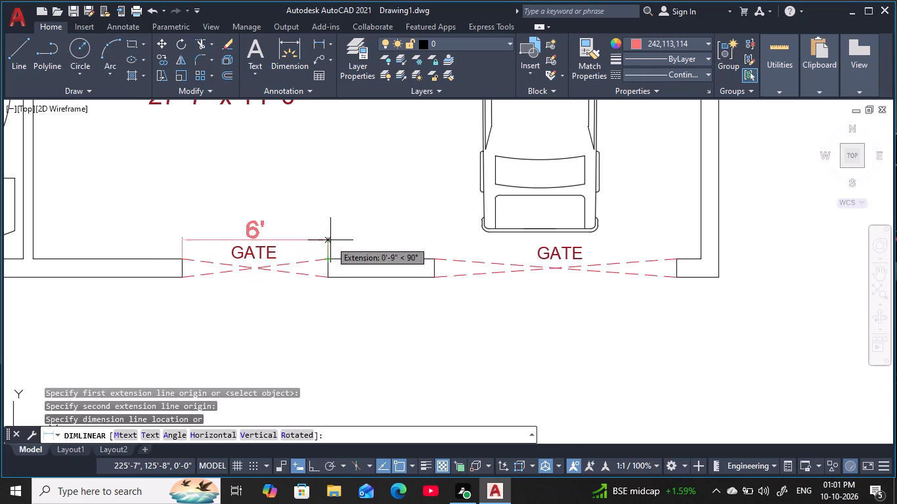
left_click(333, 232)
scroll(374, 234, "down", 1)
middle_click_drag(382, 232, 374, 238)
key("Escape")
key("Escape")
key("Escape")
middle_click_drag(383, 239, 299, 261)
scroll(299, 261, "up", 1)
key("Escape")
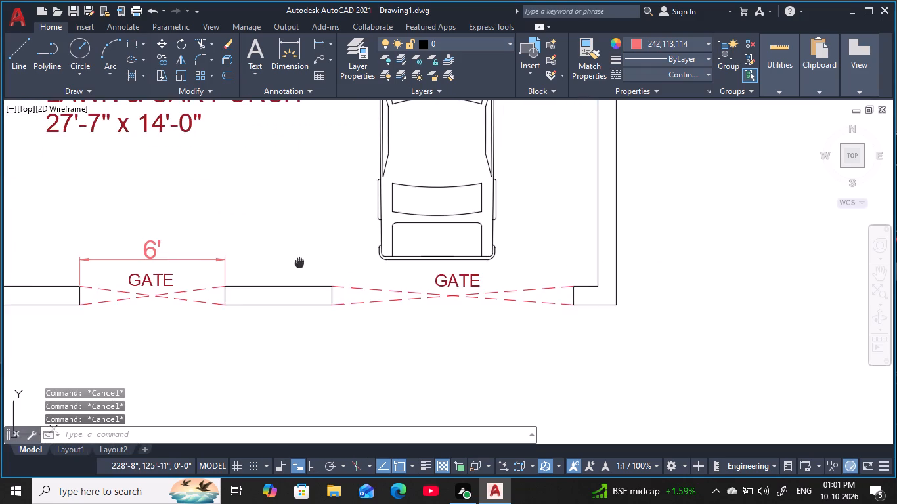
key("Escape")
key("Escape")
Add a horizontal linear dimension across the wide front gate opening behind the car, placing it above its GATE label.
scroll(248, 266, "up", 1)
middle_click_drag(248, 266, 338, 262)
key("Escape")
scroll(342, 261, "down", 1)
middle_click_drag(343, 261, 335, 264)
middle_click_drag(403, 269, 329, 275)
key("space")
left_click(340, 289)
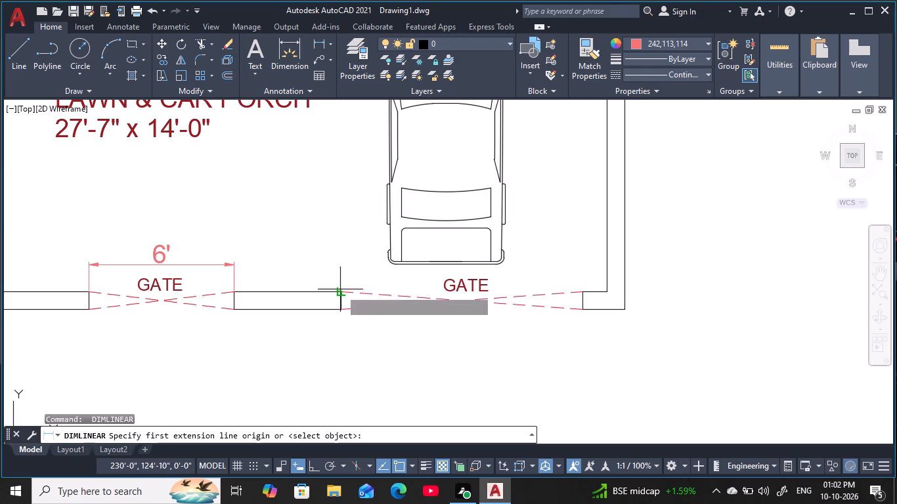
left_click(579, 294)
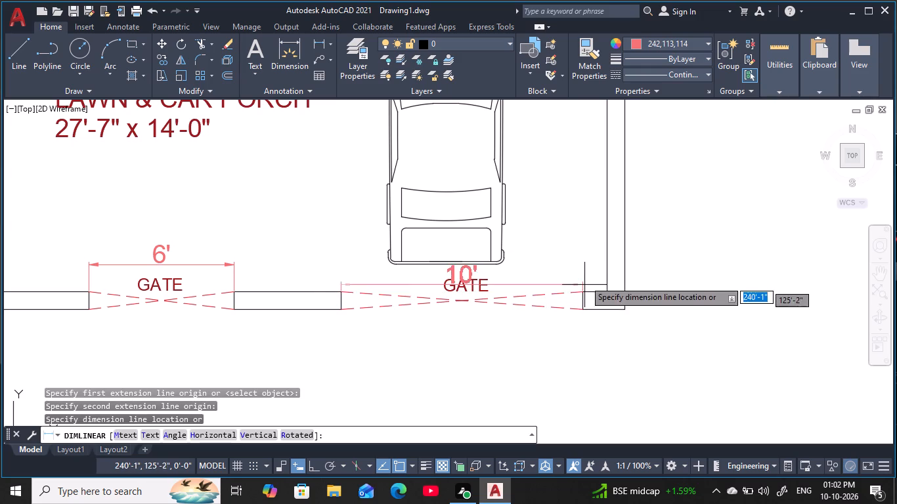
left_click(584, 257)
scroll(557, 240, "down", 2)
middle_click_drag(553, 232, 558, 262)
middle_click_drag(398, 259, 310, 240)
key("Escape")
key("Escape")
key("Escape")
key("Escape")
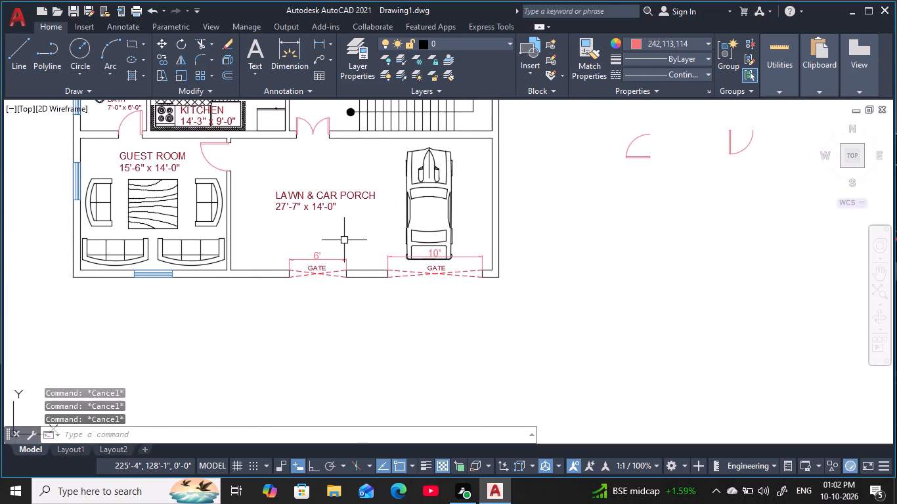
key("Escape")
Review the floor plan from the front gates up through the kitchen, living hall and bedrooms.
middle_click_drag(347, 240, 489, 295)
middle_click_drag(410, 215, 447, 257)
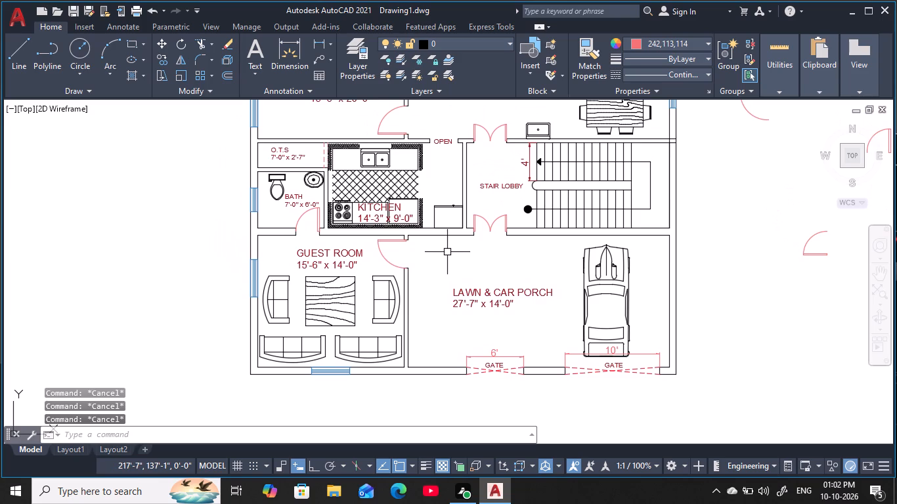
middle_click_drag(448, 252, 464, 322)
scroll(464, 322, "down", 1)
middle_click_drag(461, 322, 426, 316)
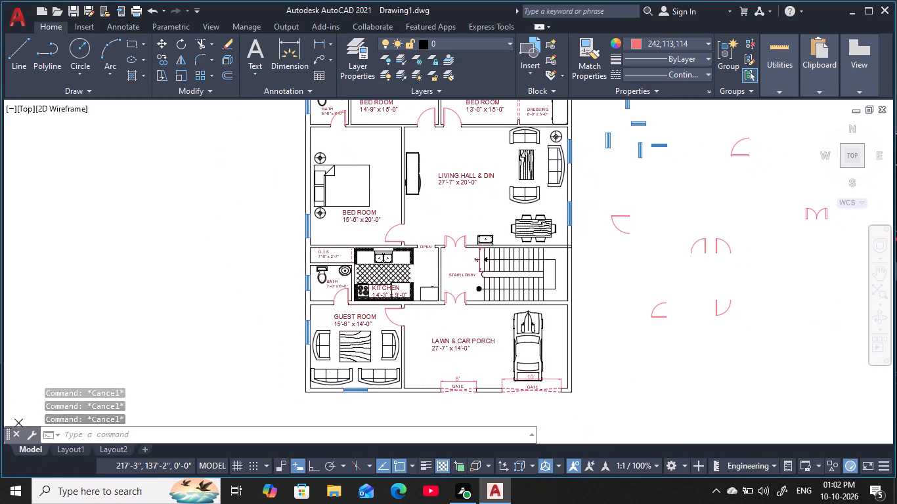
middle_click_drag(426, 316, 426, 314)
middle_click_drag(433, 217, 418, 285)
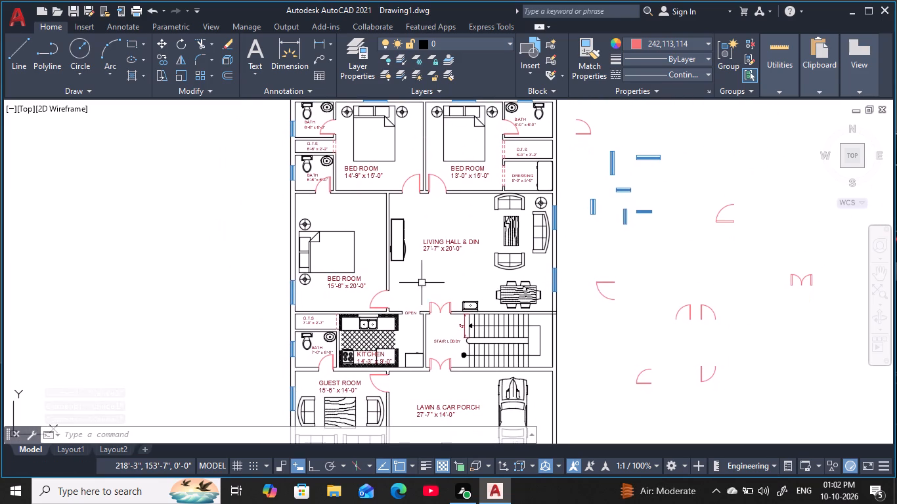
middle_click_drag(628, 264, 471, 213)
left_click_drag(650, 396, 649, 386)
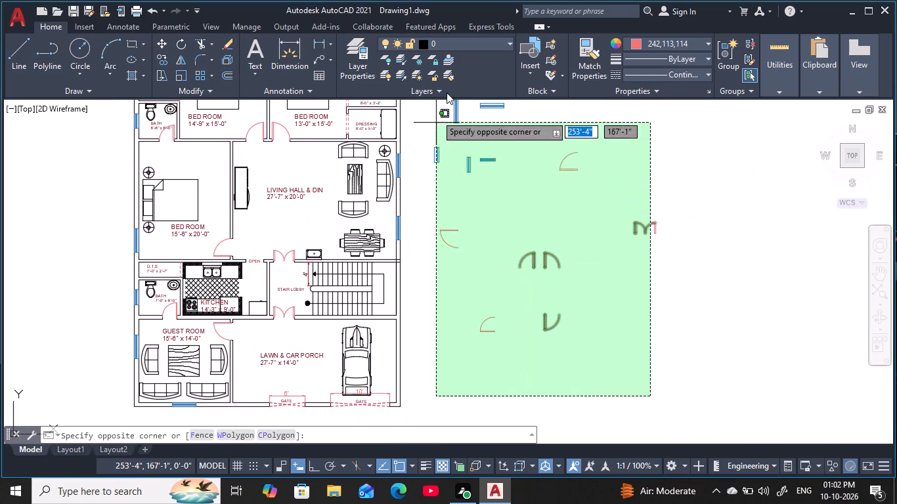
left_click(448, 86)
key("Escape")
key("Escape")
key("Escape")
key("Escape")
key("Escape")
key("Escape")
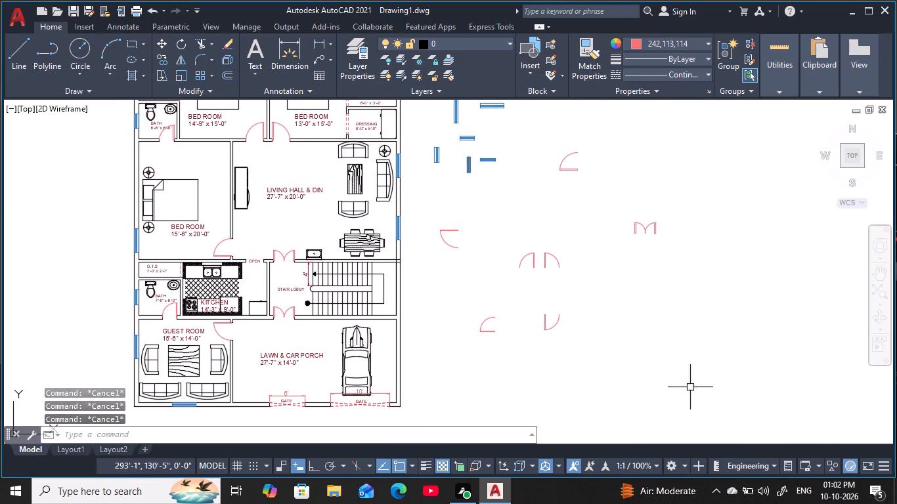
Erase all the spare door and window symbols lying outside the floor plan, to the right of the building.
left_click(688, 392)
left_click(412, 135)
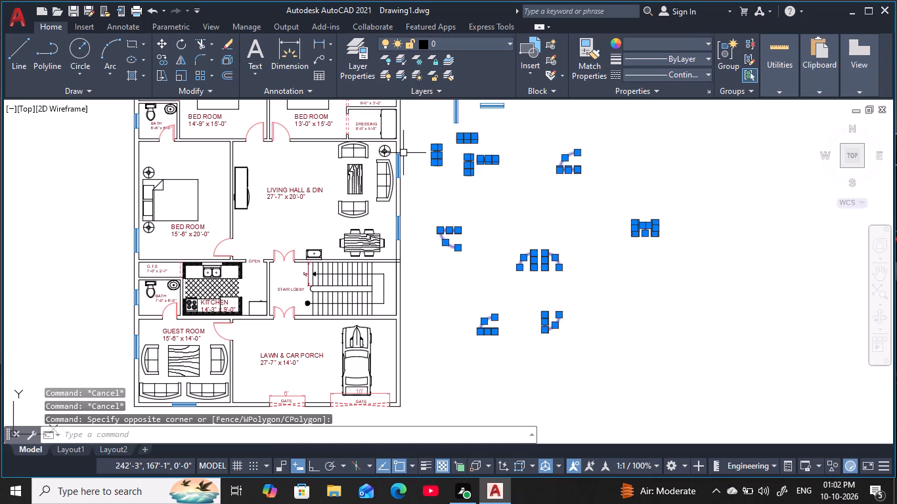
key("e")
key("space")
middle_click_drag(466, 233, 480, 370)
left_click(551, 303)
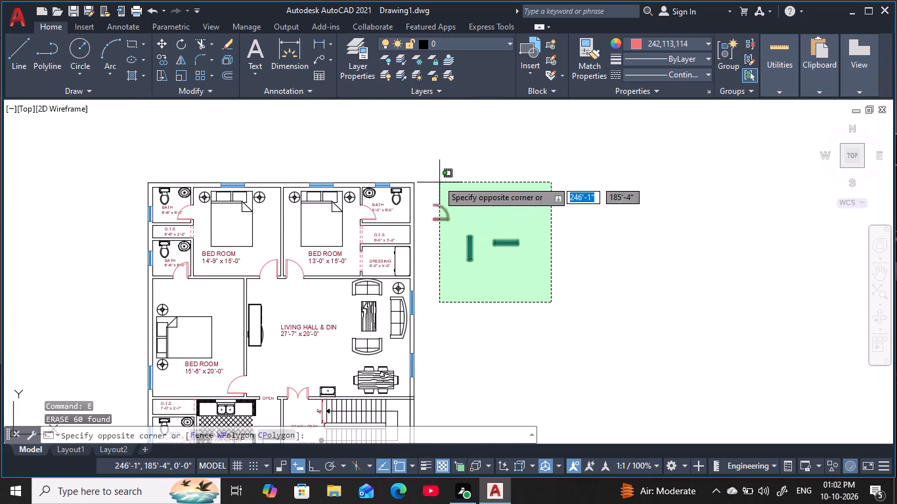
left_click(426, 173)
key("space")
scroll(438, 215, "down", 1)
middle_click_drag(439, 225, 515, 157)
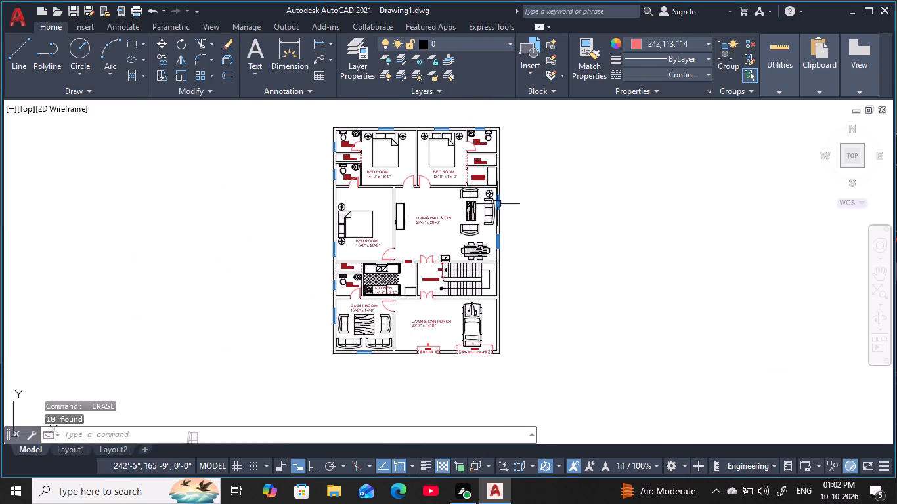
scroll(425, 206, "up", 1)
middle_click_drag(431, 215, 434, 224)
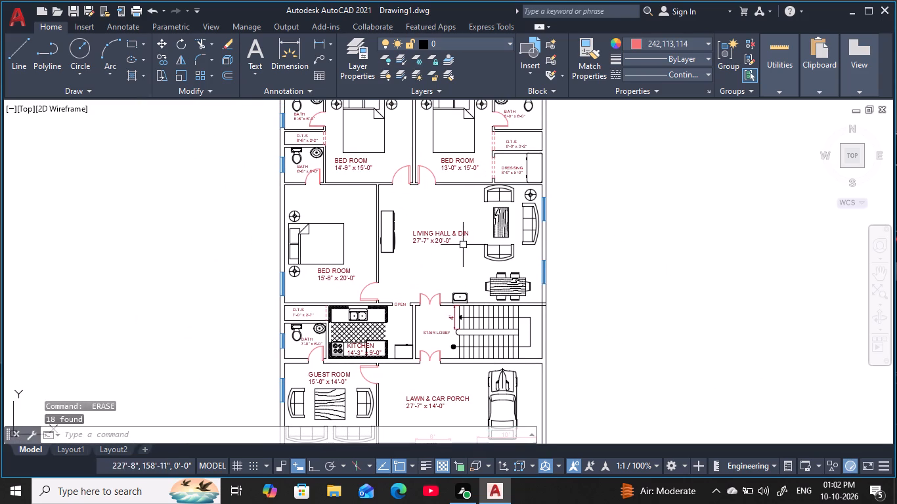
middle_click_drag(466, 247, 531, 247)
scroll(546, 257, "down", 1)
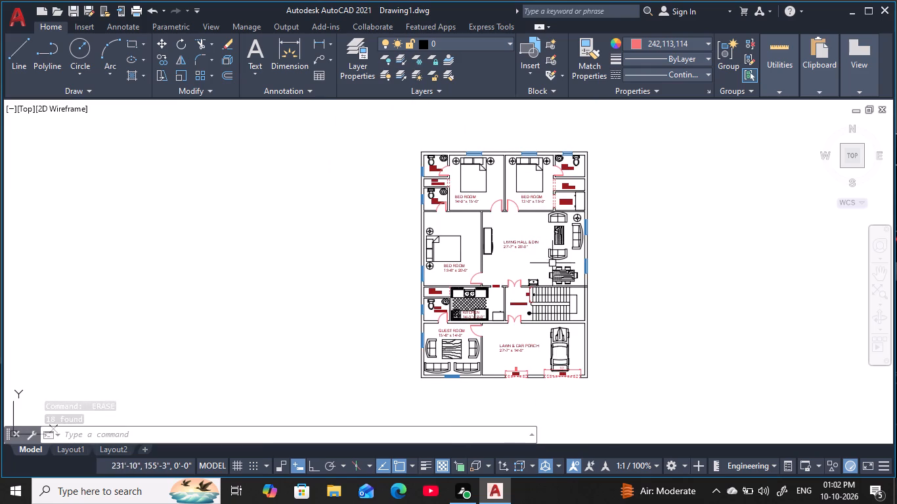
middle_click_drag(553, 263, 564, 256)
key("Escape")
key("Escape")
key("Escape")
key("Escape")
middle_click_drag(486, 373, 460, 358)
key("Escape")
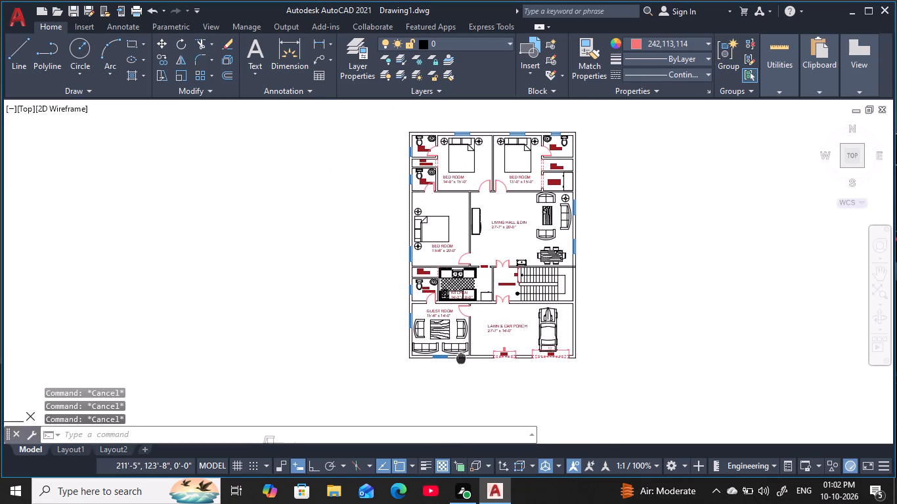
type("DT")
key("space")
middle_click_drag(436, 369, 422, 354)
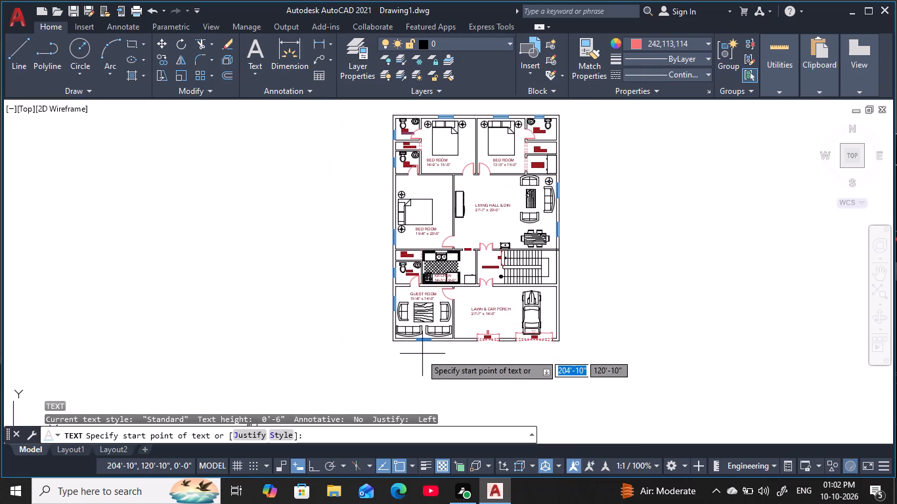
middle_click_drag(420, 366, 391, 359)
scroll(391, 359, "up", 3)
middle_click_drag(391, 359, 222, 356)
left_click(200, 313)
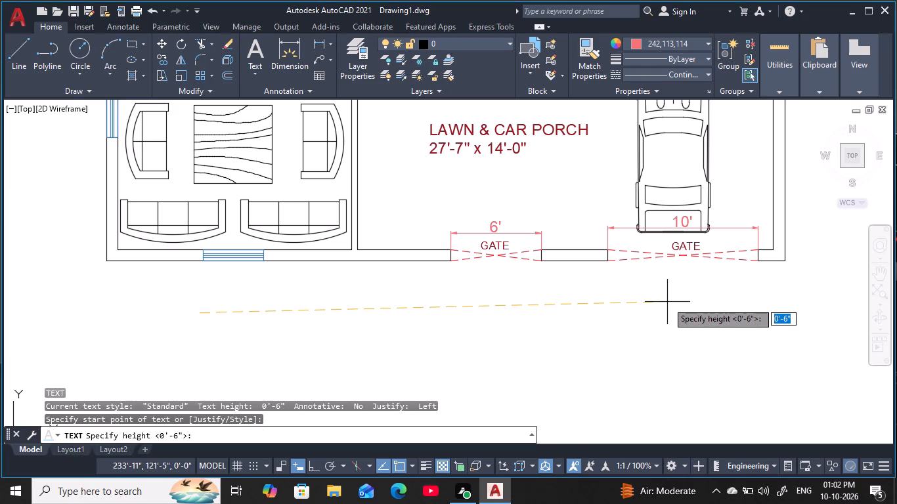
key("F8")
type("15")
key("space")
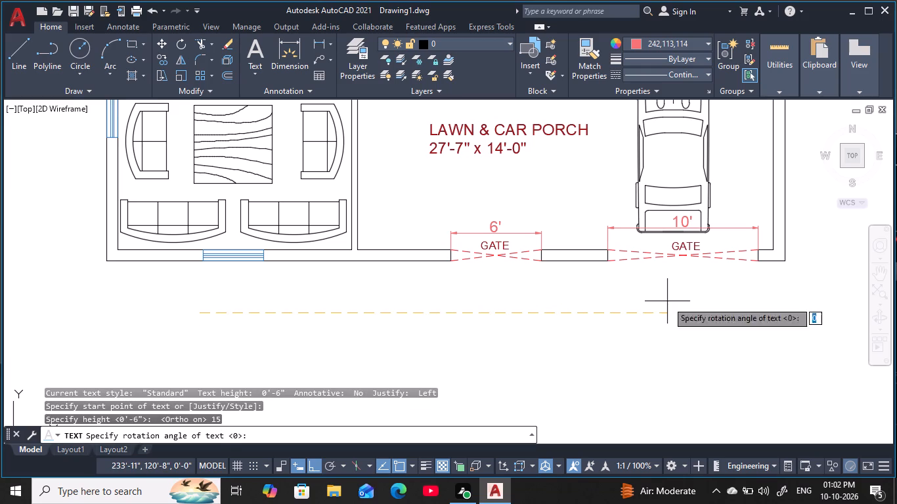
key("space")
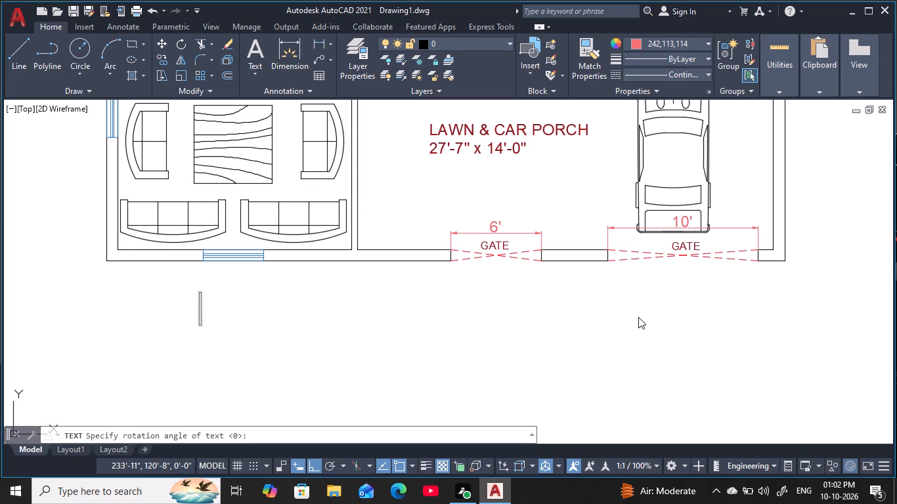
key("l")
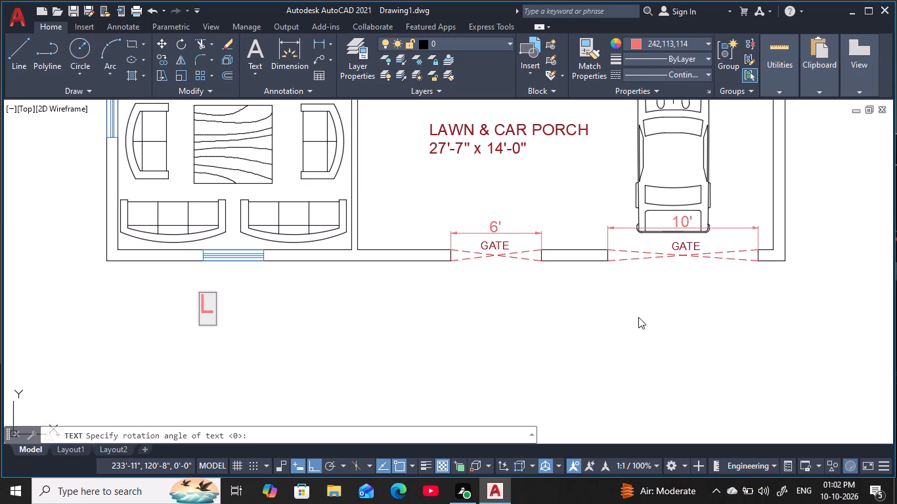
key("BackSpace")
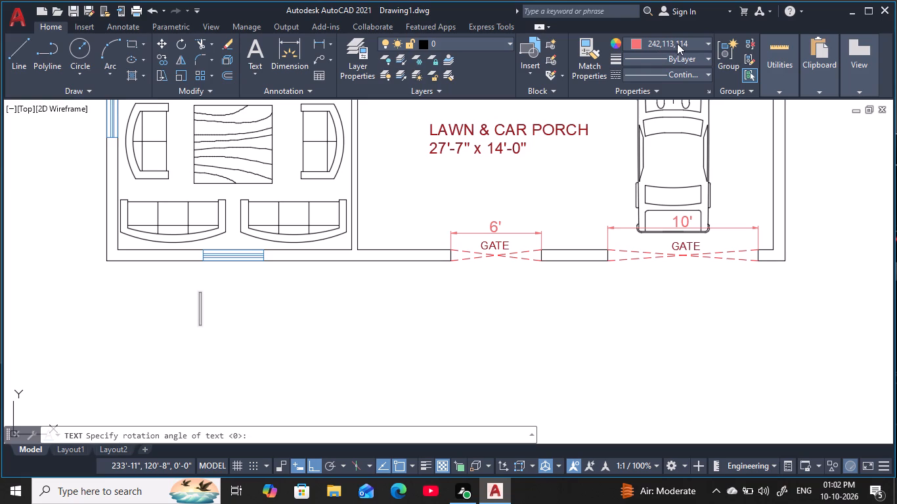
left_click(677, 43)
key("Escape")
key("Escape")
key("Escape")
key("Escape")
Set the current object colour to the index colour Blue.
left_click(687, 39)
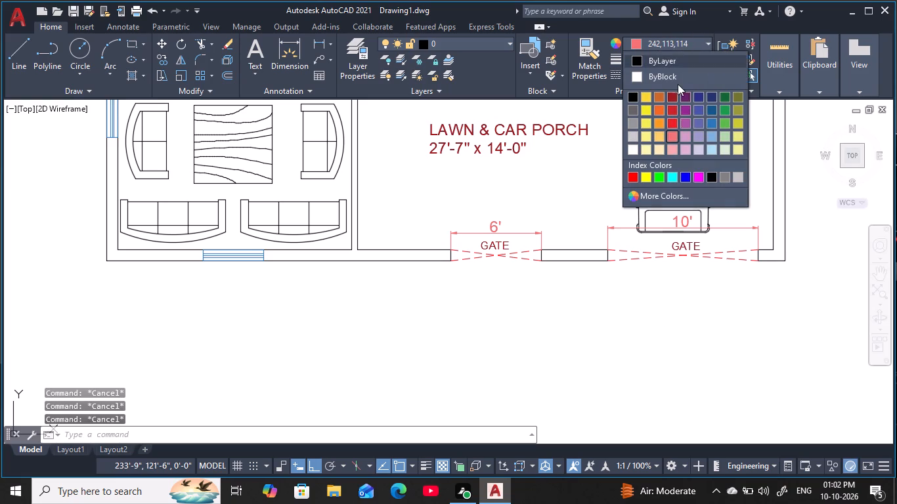
left_click(686, 177)
key("Escape")
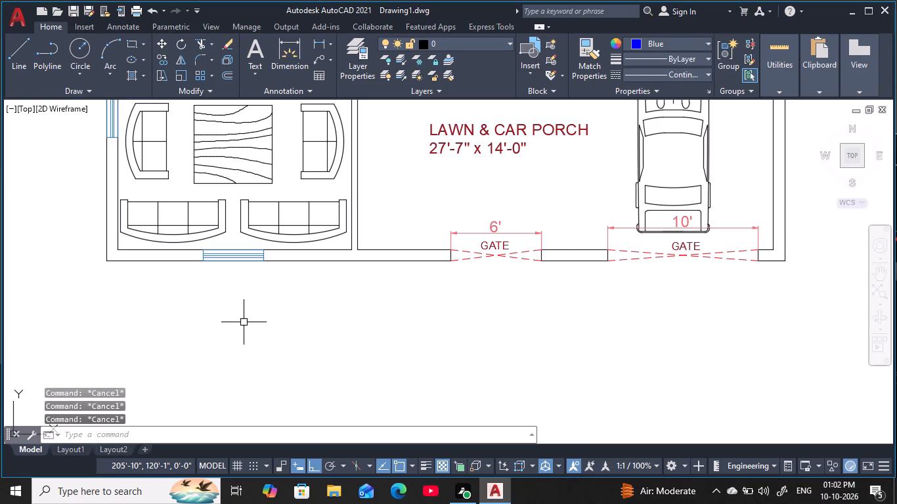
key("Escape")
key("Escape")
Write the single-line title "LUXURY RESIENTIAL FLOOR PLAN" below the front wall at height 15 with zero rotation.
key("d")
key("t")
key("space")
left_click(243, 310)
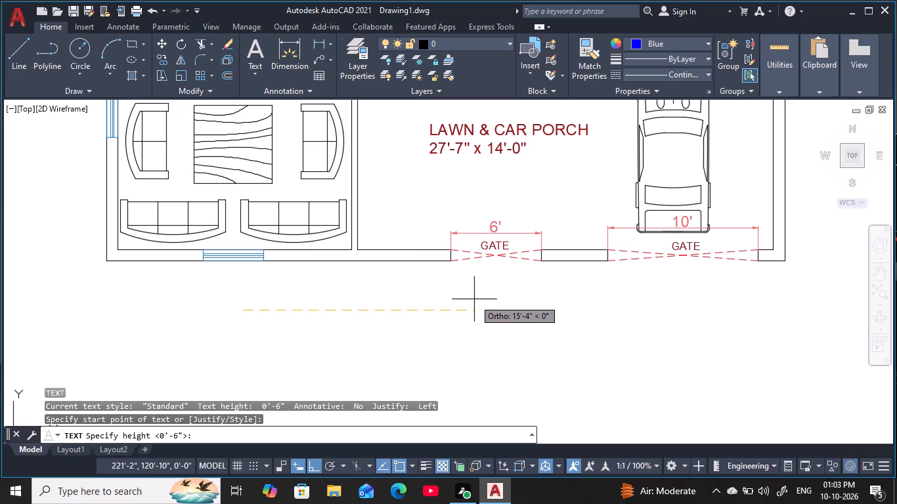
type("15")
key("space")
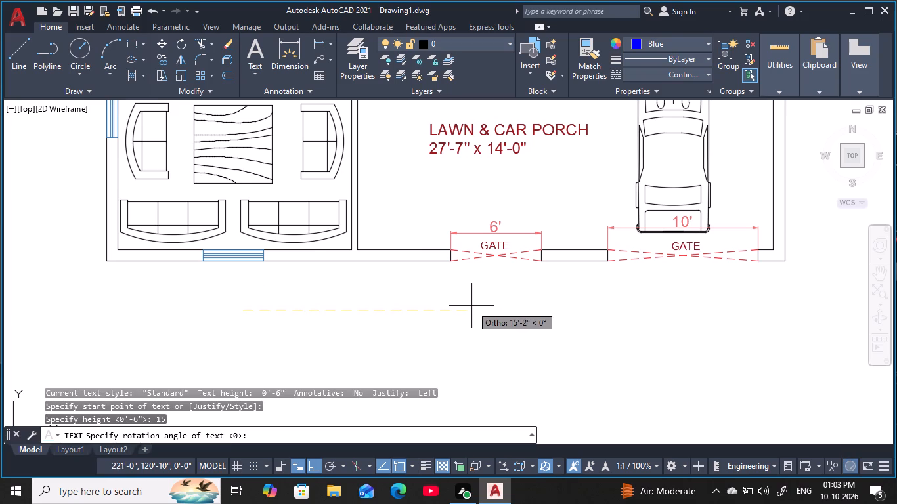
key("space")
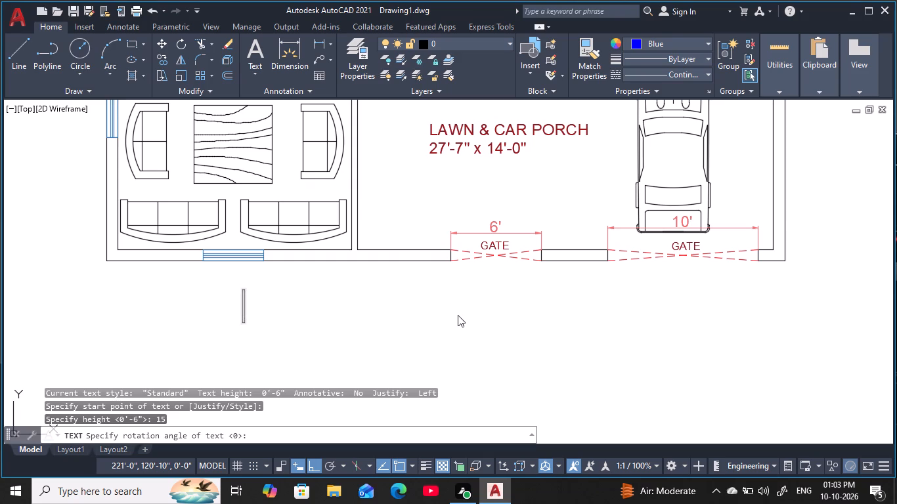
type("LU")
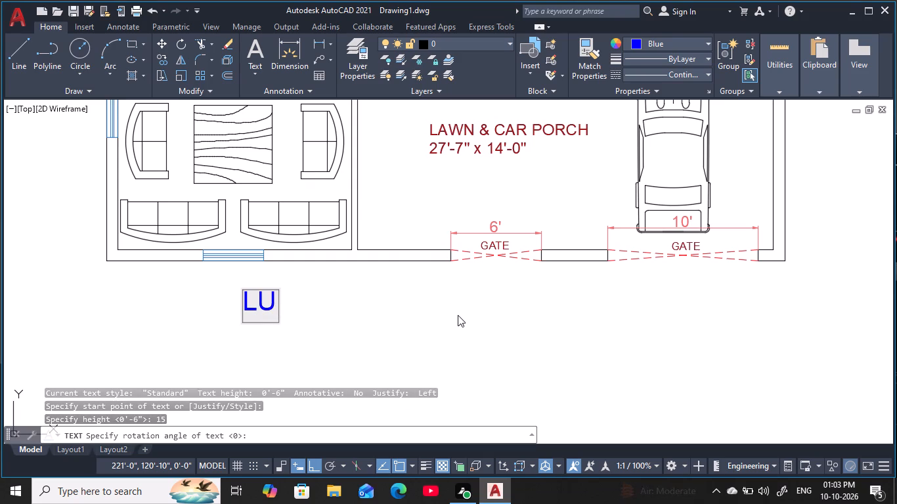
type("XURY")
key("space")
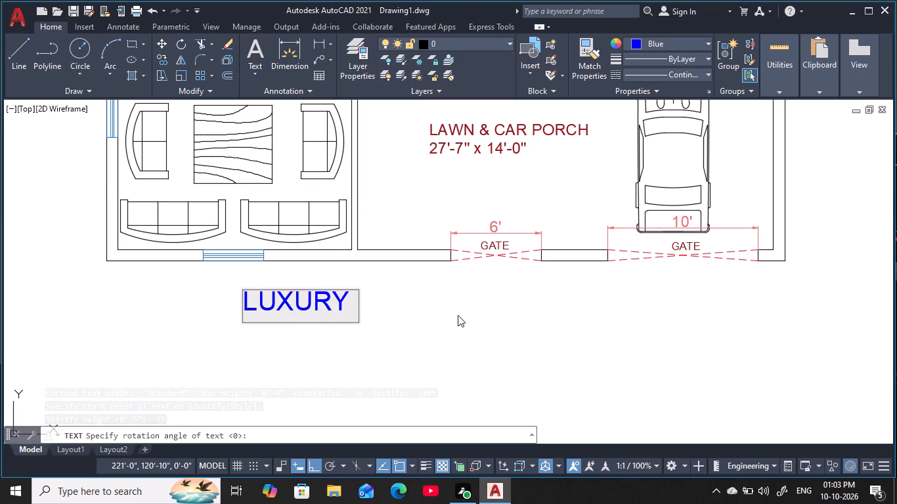
type("RESIENTIAL")
key("space")
type("FLO")
key("r")
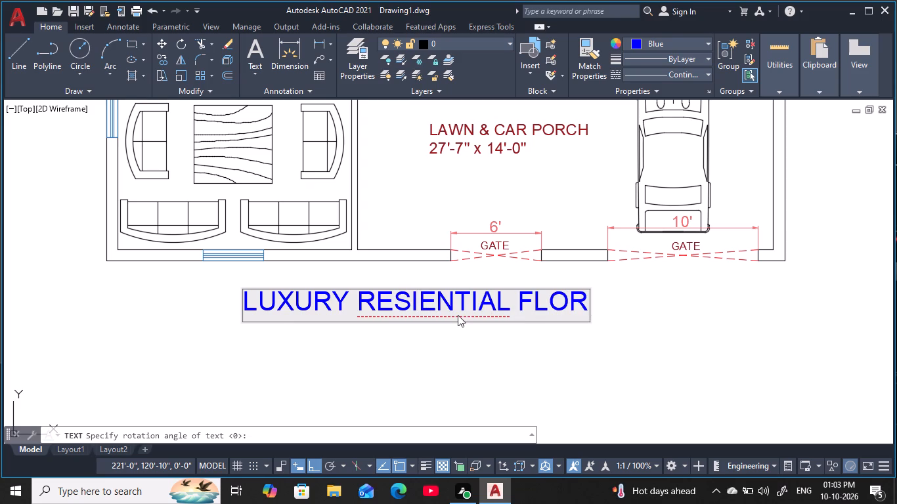
key("BackSpace")
type("OR")
key("space")
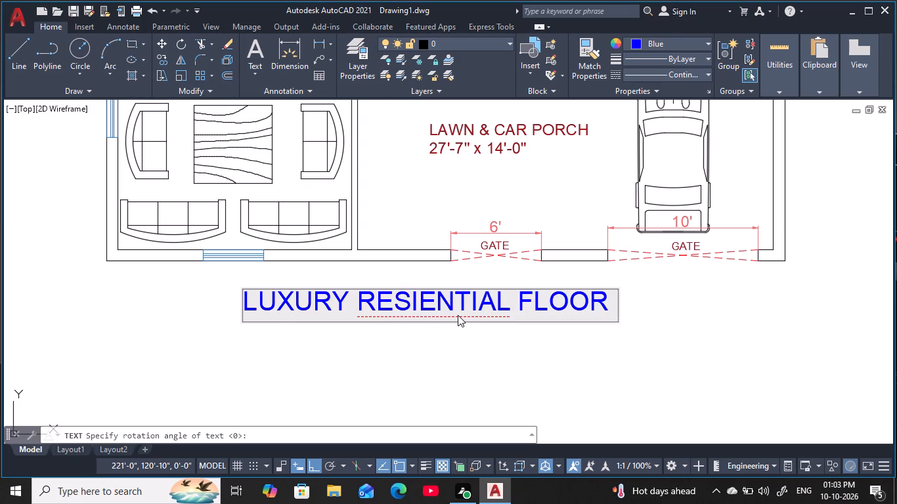
type("PLAN")
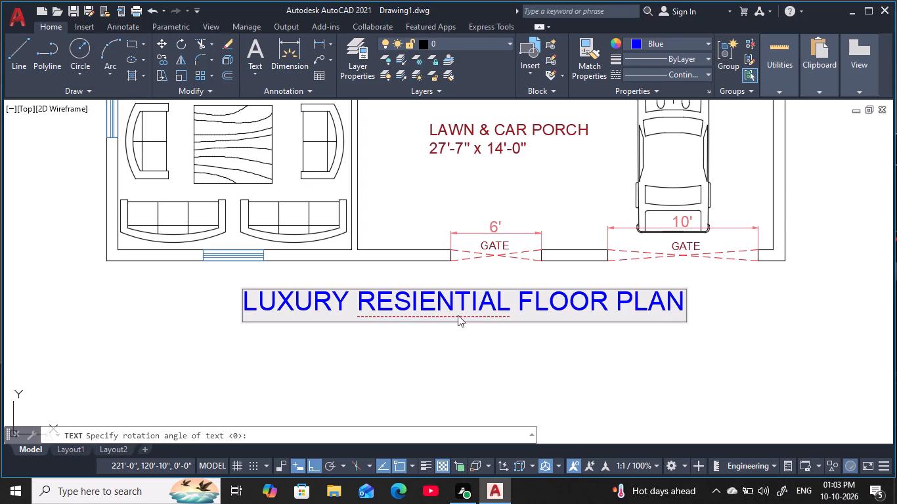
Correct the misspelled second word of the title to RESIDENTIAL and finish the text.
key("Left")
key("Left")
key("Left")
key("Left")
key("Left")
key("Left")
key("Left")
key("Left")
key("Left")
key("Left")
key("Left")
key("Left")
key("Left")
key("Left")
key("Left")
key("Left")
key("Left")
key("Left")
key("Left")
key("Left")
key("Left")
key("Right")
key("Right")
key("Right")
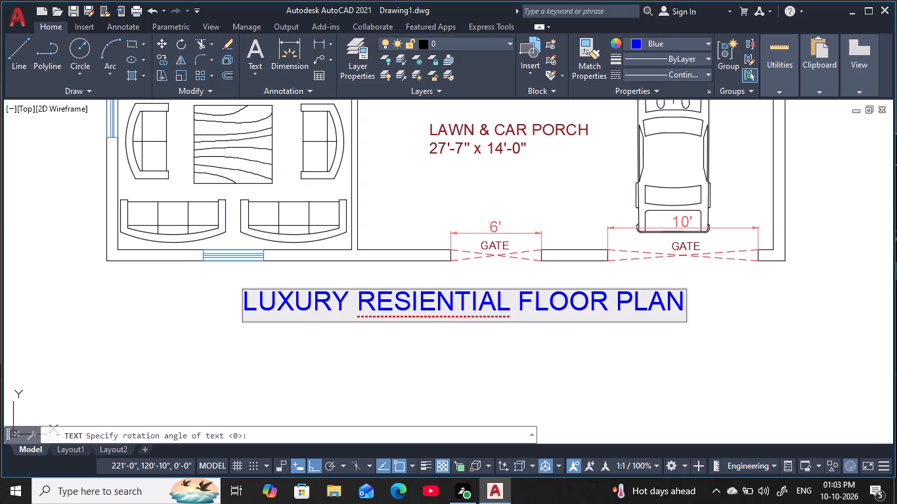
key("Right")
type("ED")
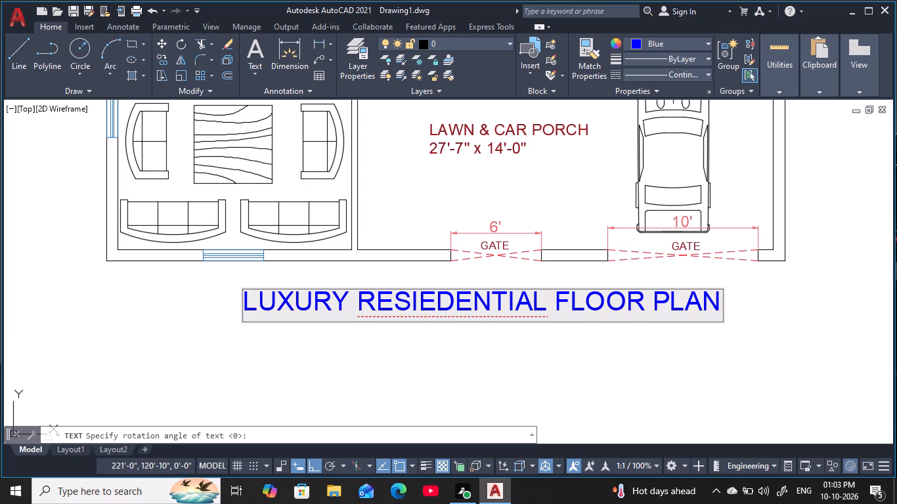
key("Left")
key("Left")
key("Right")
key("BackSpace")
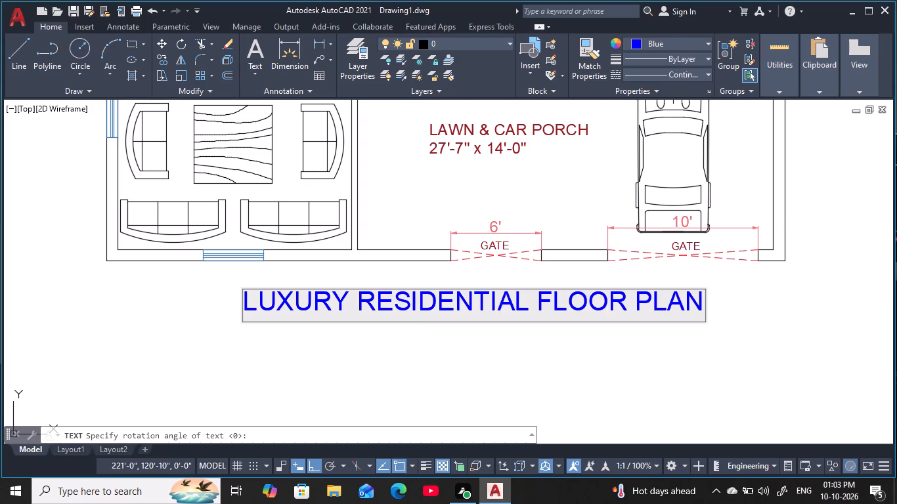
key("Return")
key("BackSpace")
left_click(529, 367)
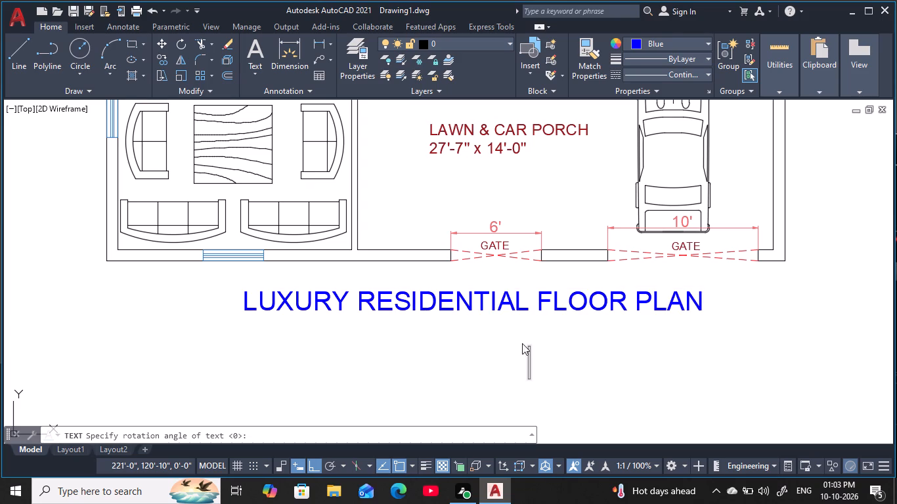
middle_click(527, 337)
key("Escape")
key("Escape")
key("Escape")
Move the floor plan title about 1'-6" horizontally toward the guest room side, keeping it below the front wall.
scroll(523, 333, "down", 1)
middle_click_drag(522, 333, 504, 364)
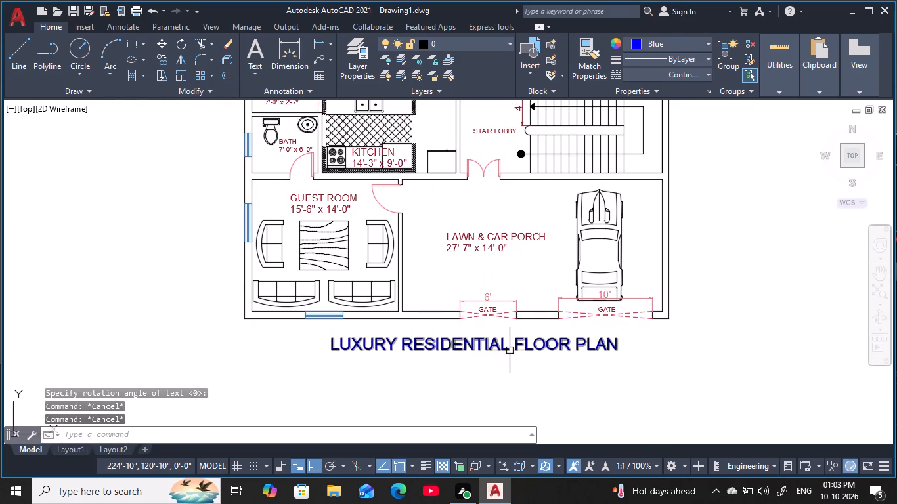
middle_click_drag(510, 350, 512, 341)
left_click(512, 341)
key("comma")
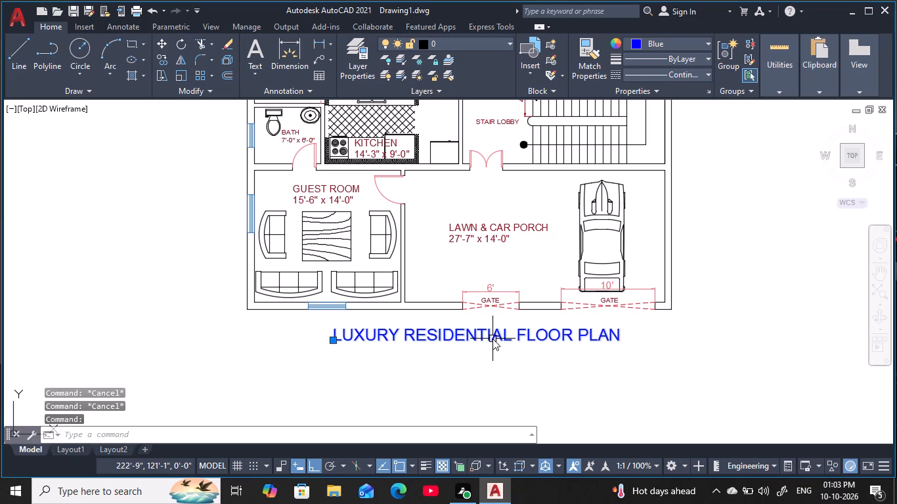
key("Escape")
key("Escape")
key("Escape")
key("Escape")
left_click(485, 342)
key("m")
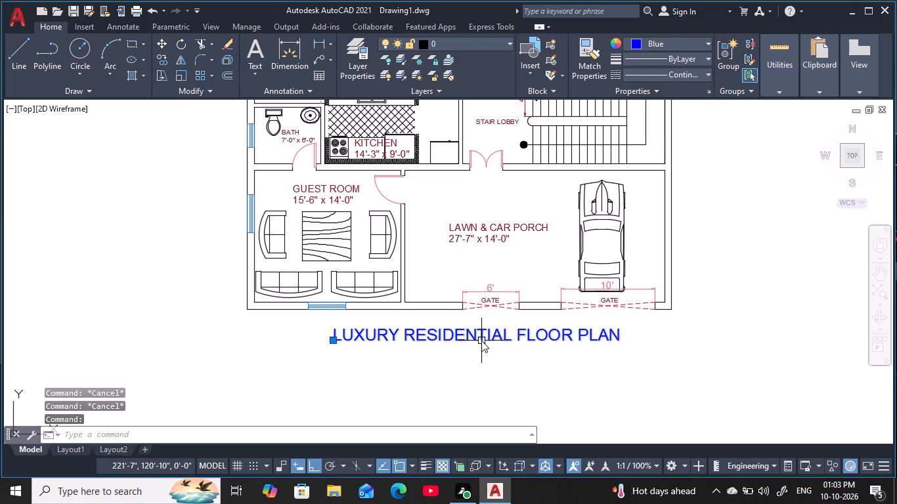
key("space")
left_click(481, 341)
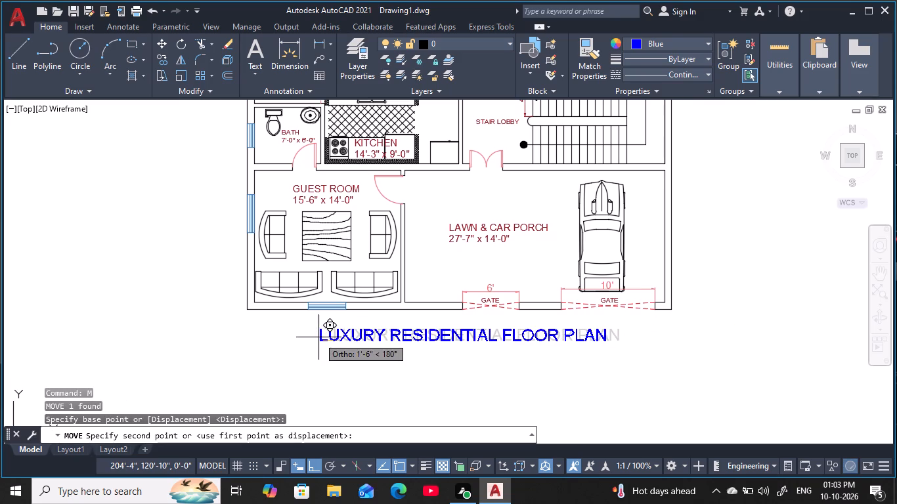
left_click(318, 337)
key("Escape")
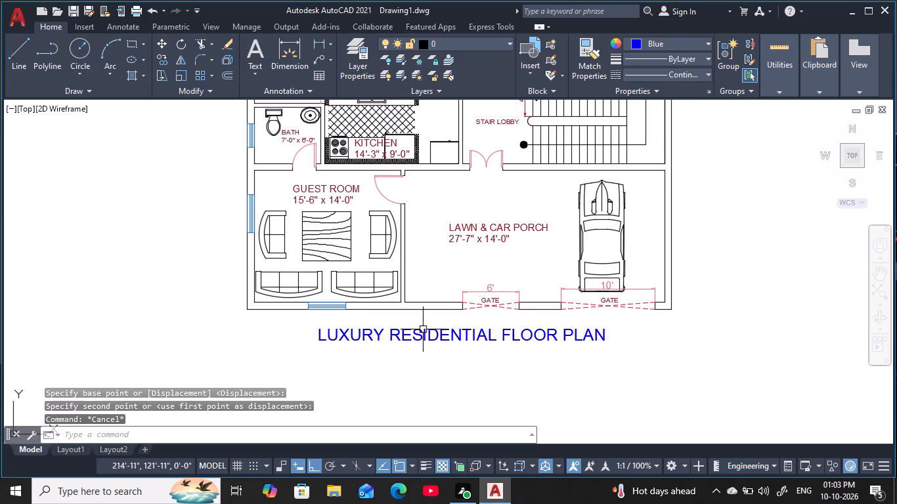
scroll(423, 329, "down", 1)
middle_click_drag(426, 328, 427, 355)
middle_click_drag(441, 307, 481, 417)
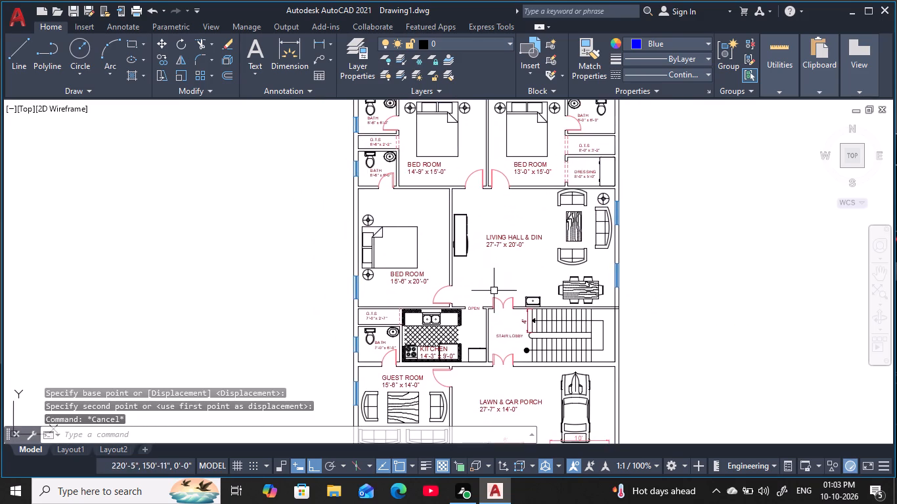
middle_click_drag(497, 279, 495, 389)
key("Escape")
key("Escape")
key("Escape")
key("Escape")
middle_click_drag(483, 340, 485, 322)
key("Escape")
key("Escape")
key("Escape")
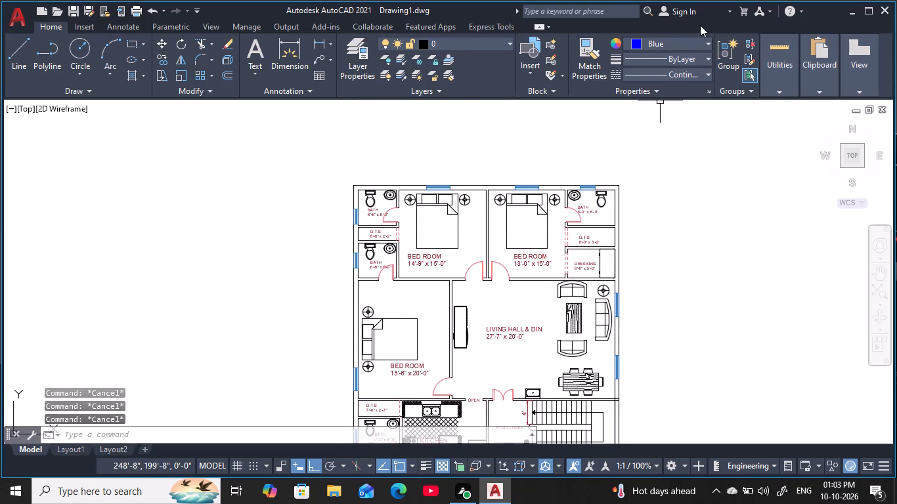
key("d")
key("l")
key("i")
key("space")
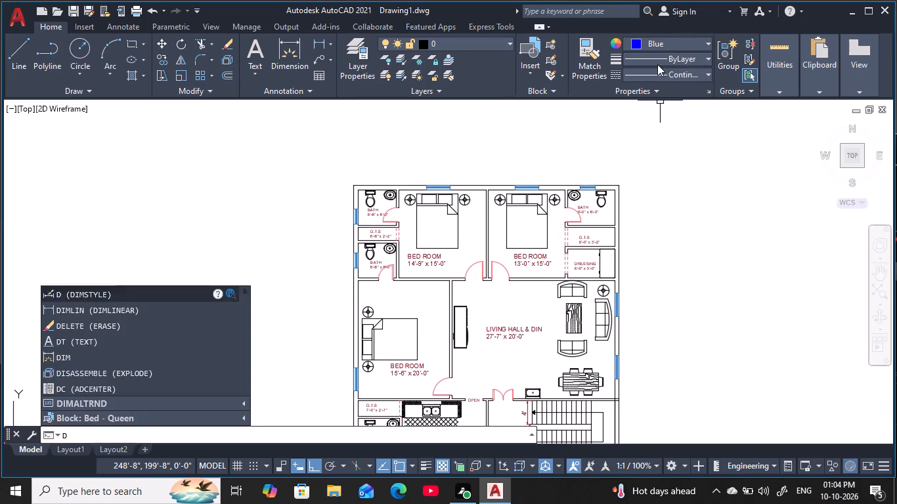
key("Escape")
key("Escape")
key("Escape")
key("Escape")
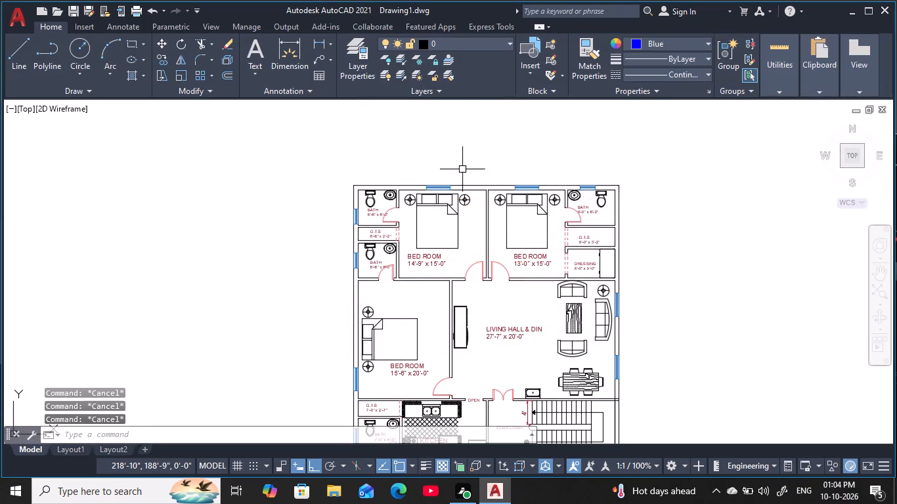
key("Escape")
Add a linear dimension for the building's overall width between the outer rear corners, placing it just beyond the bedroom wall.
type("DLI")
key("space")
scroll(416, 185, "up", 3)
middle_click_drag(415, 185, 416, 193)
left_click(160, 193)
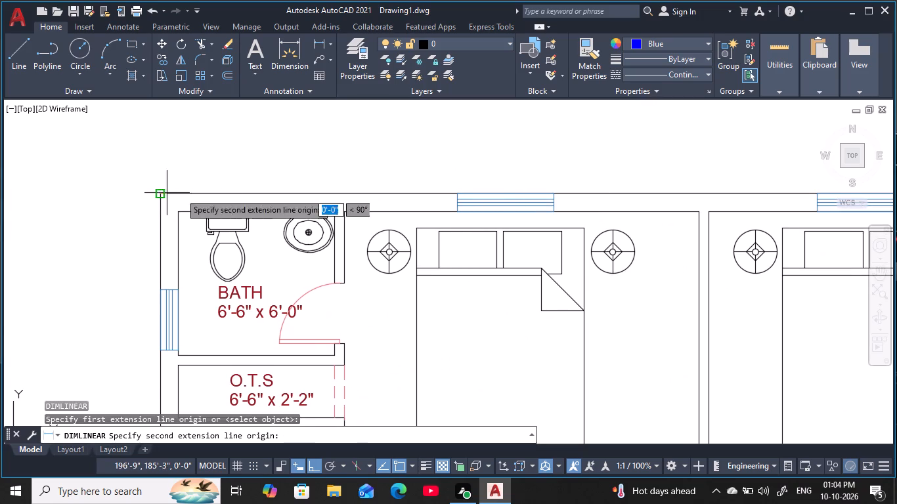
middle_click_drag(422, 170, 175, 182)
scroll(141, 184, "down", 2)
left_click(636, 227)
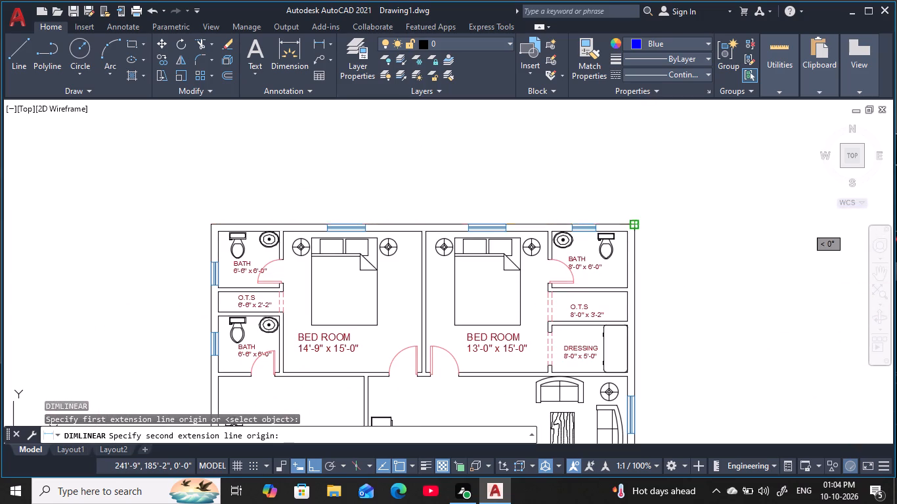
left_click(631, 204)
Add a vertical linear dimension for the building's overall length, from the rear bath corner to the front guest room corner, outside the wall.
middle_click_drag(421, 316, 422, 316)
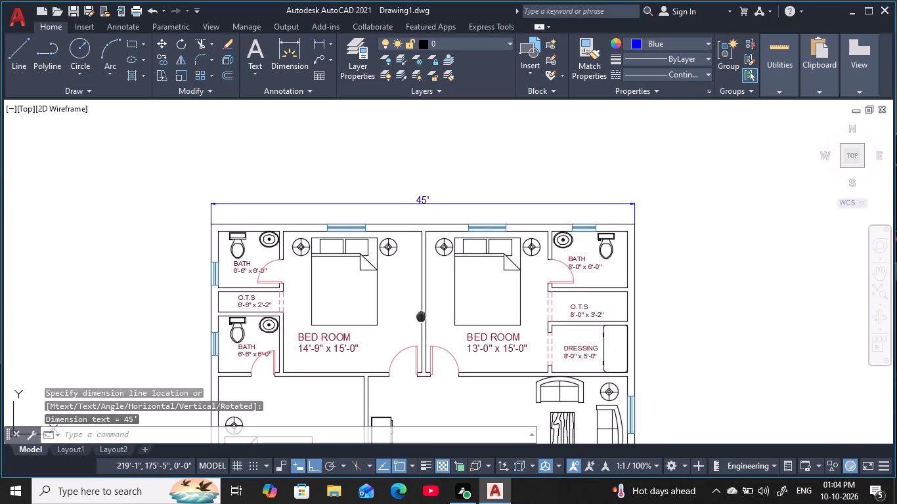
middle_click_drag(422, 316, 506, 241)
key("space")
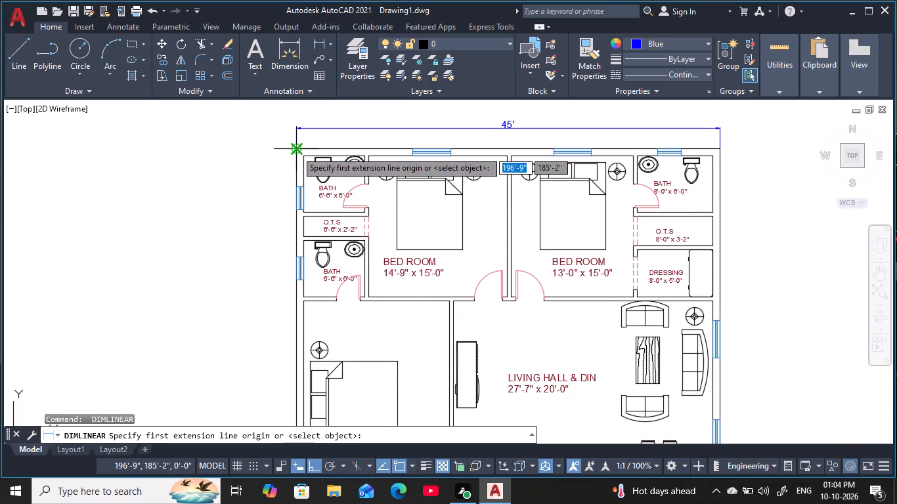
left_click(296, 151)
middle_click_drag(264, 311, 318, 121)
middle_click_drag(344, 353, 334, 126)
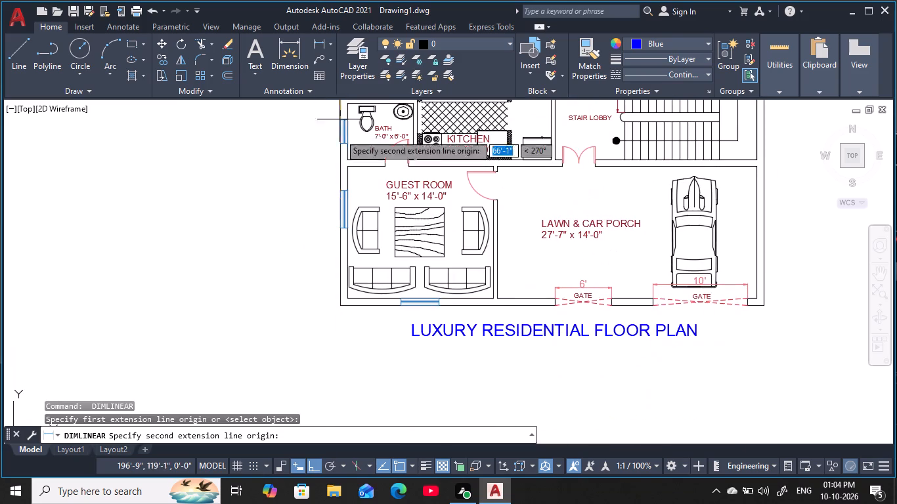
left_click(338, 305)
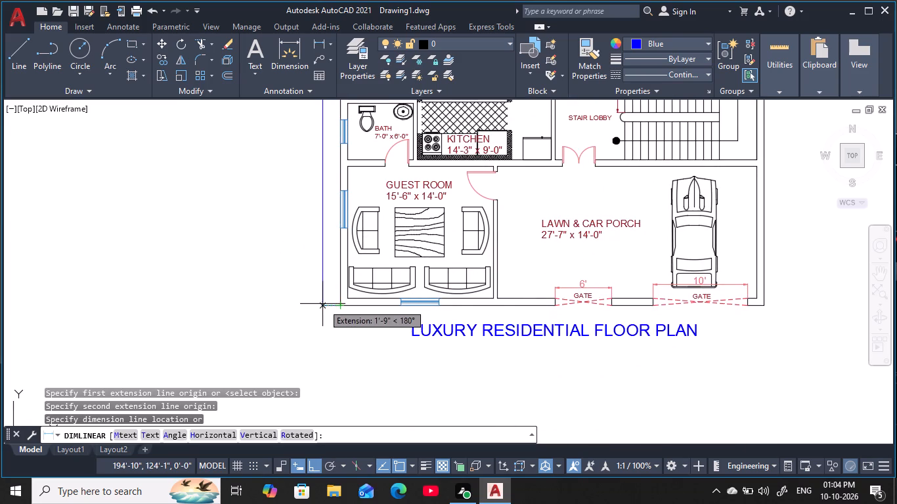
left_click(318, 304)
Examine the complete floor plan with its overall dimensions and title, including the rear bedrooms and baths.
middle_click_drag(338, 256, 301, 404)
scroll(299, 408, "down", 2)
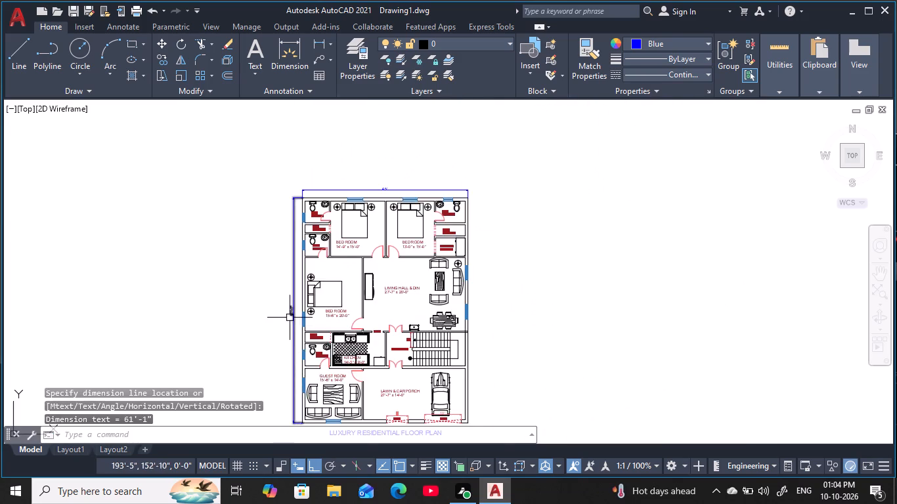
scroll(290, 316, "up", 4)
scroll(315, 325, "down", 1)
middle_click_drag(315, 325, 271, 278)
scroll(270, 275, "down", 3)
middle_click_drag(363, 299, 374, 262)
scroll(382, 245, "up", 1)
middle_click_drag(404, 249, 527, 245)
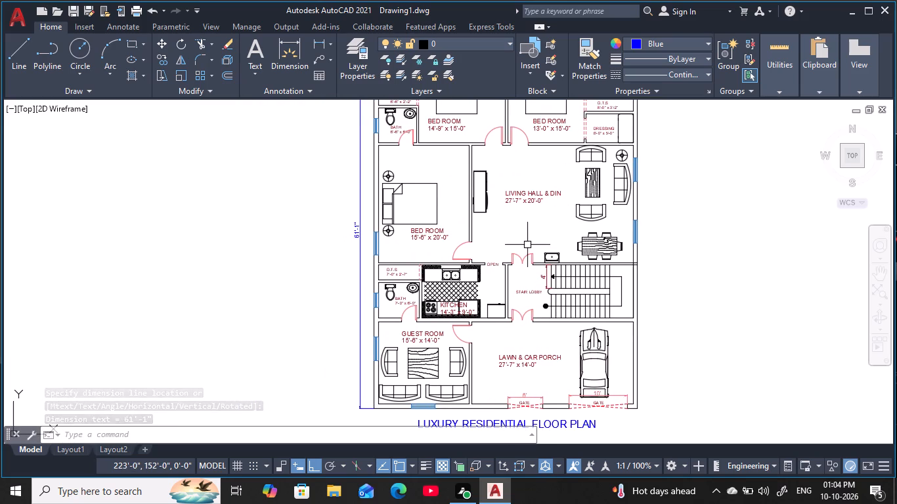
middle_click_drag(529, 243, 527, 251)
scroll(527, 251, "down", 1)
middle_click_drag(527, 249, 525, 268)
key("Escape")
key("Escape")
key("Escape")
key("Escape")
key("Escape")
key("Escape")
key("Escape")
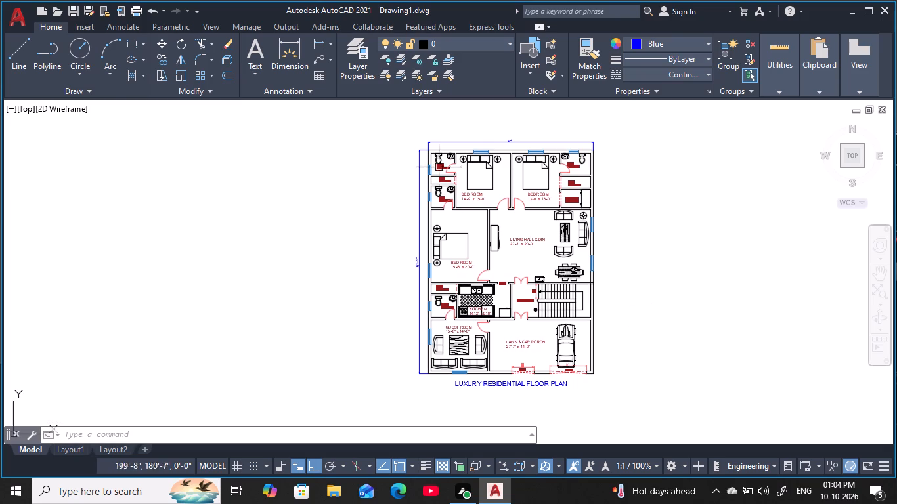
scroll(475, 193, "up", 4)
middle_click_drag(475, 193, 383, 230)
scroll(378, 231, "down", 2)
middle_click_drag(426, 223, 375, 247)
key("Escape")
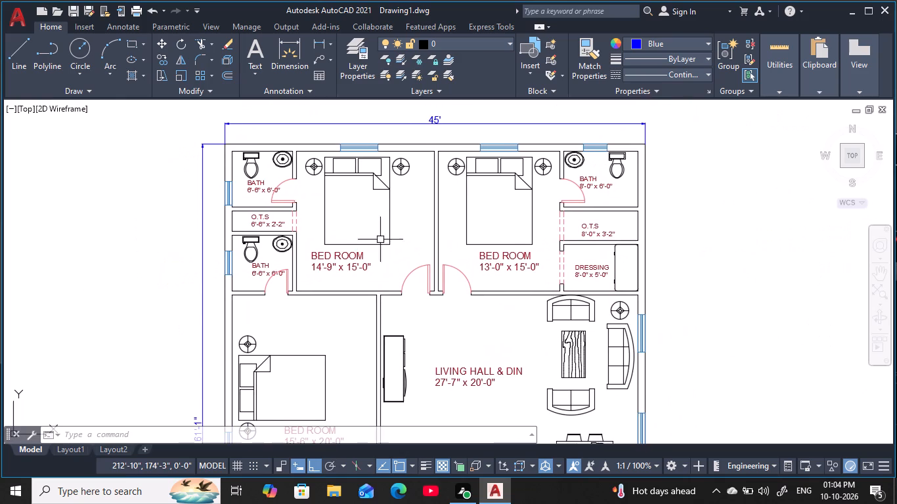
key("Escape")
key("Escape")
key("Escape")
key("Escape")
Set the current object colour to black (0,0,0).
left_click(668, 42)
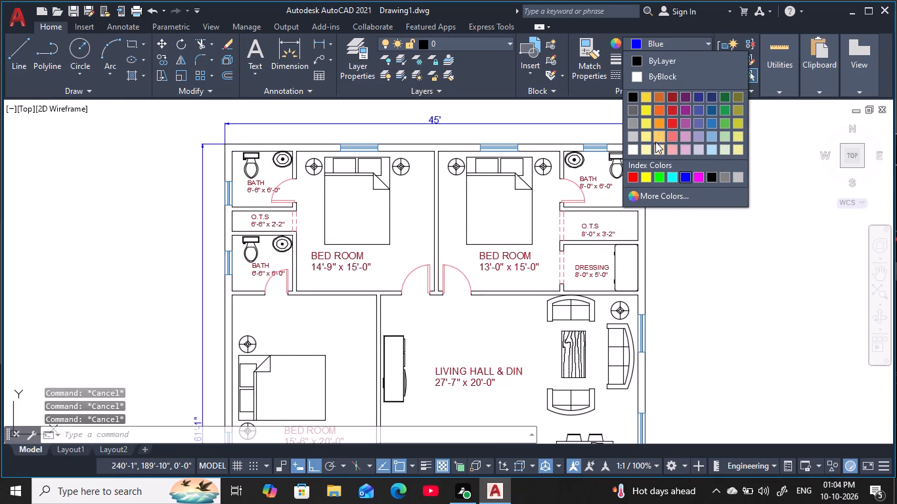
left_click(636, 94)
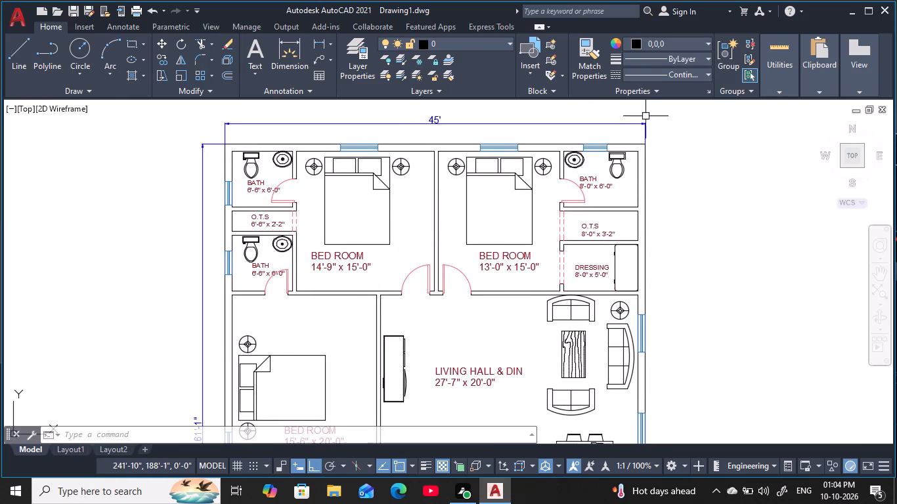
Draw a 2' line along the bed's foot edge in the 14'-9" x 15'-0" bedroom, starting at the corner nearest the dividing wall.
middle_click_drag(405, 240, 422, 218)
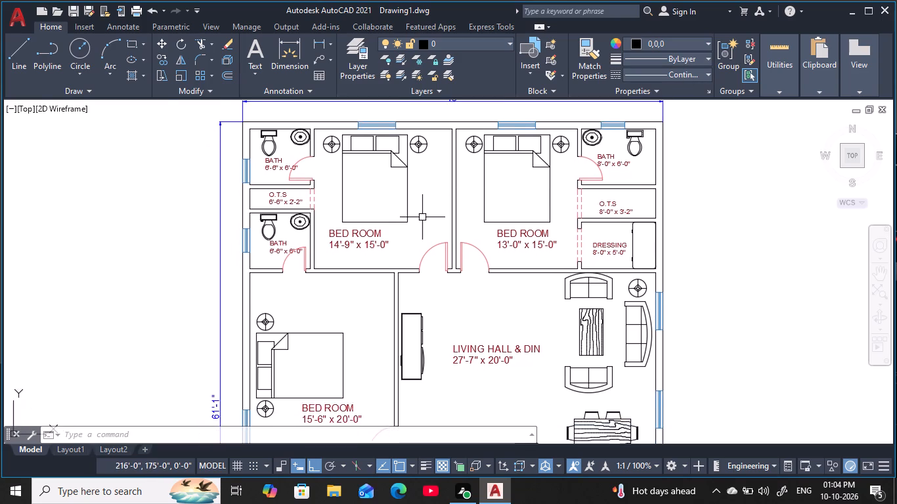
scroll(422, 217, "up", 2)
middle_click_drag(422, 217, 422, 244)
key("Escape")
key("Escape")
key("Escape")
key("Escape")
key("Escape")
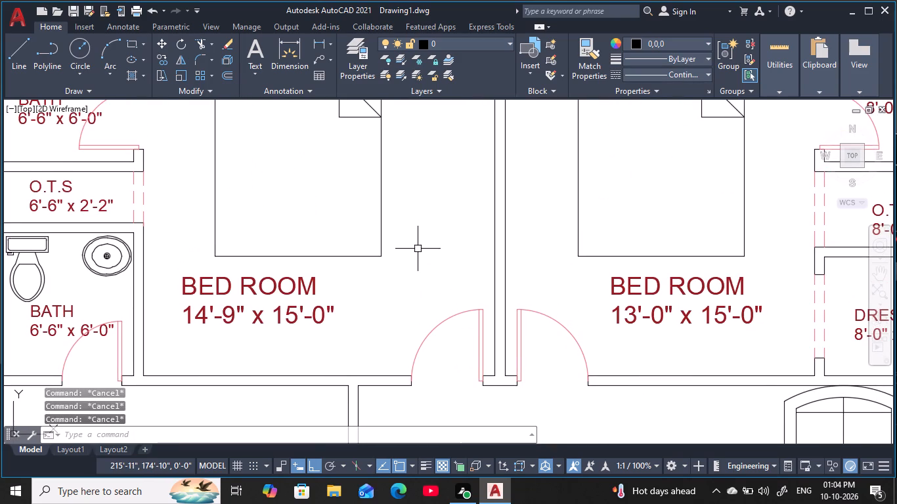
key("l")
key("space")
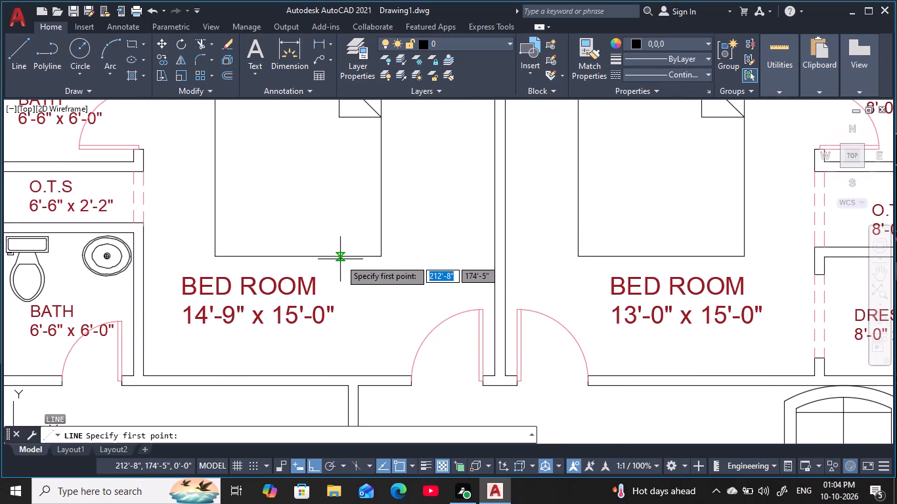
left_click(380, 257)
key("2")
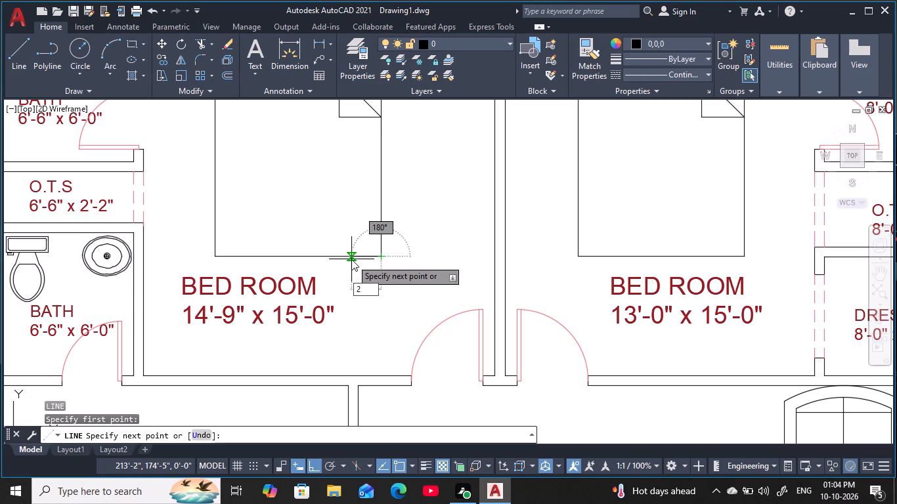
key("apostrophe")
key("space")
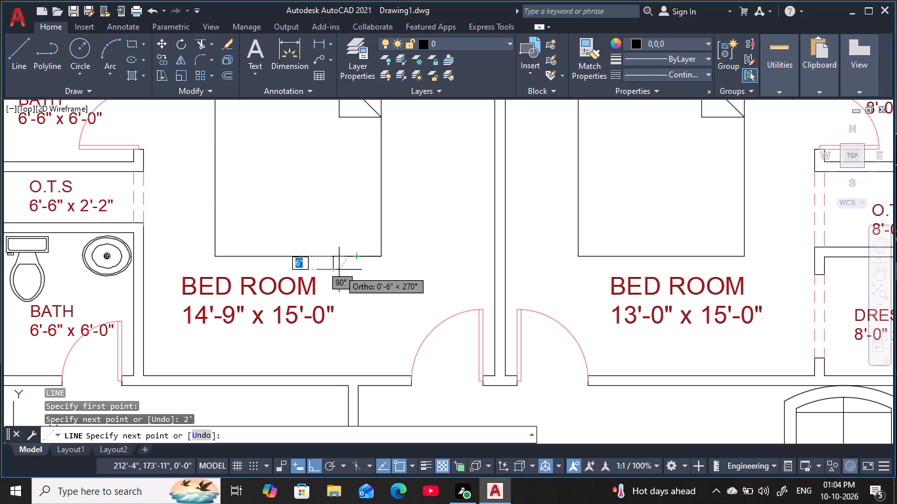
key("space")
key("Escape")
key("Escape")
key("Escape")
key("Escape")
key("Escape")
key("Escape")
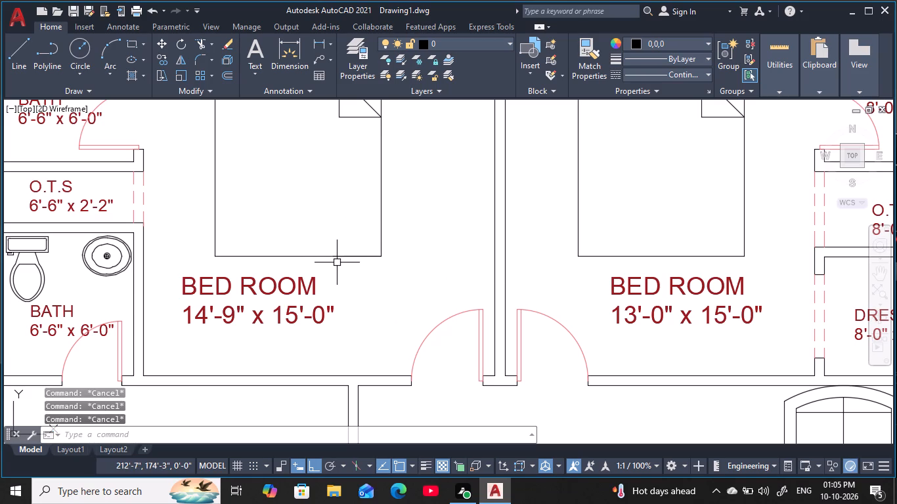
Draw an L-shaped outline in 2' segments around that bed's foot corner, from the 2' line's end to the bed's side edge.
key("l")
key("space")
left_click(331, 257)
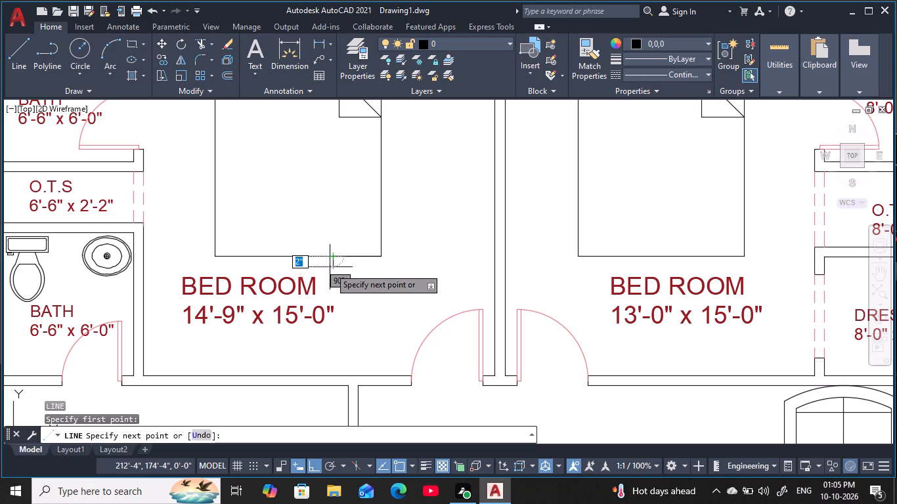
key("2")
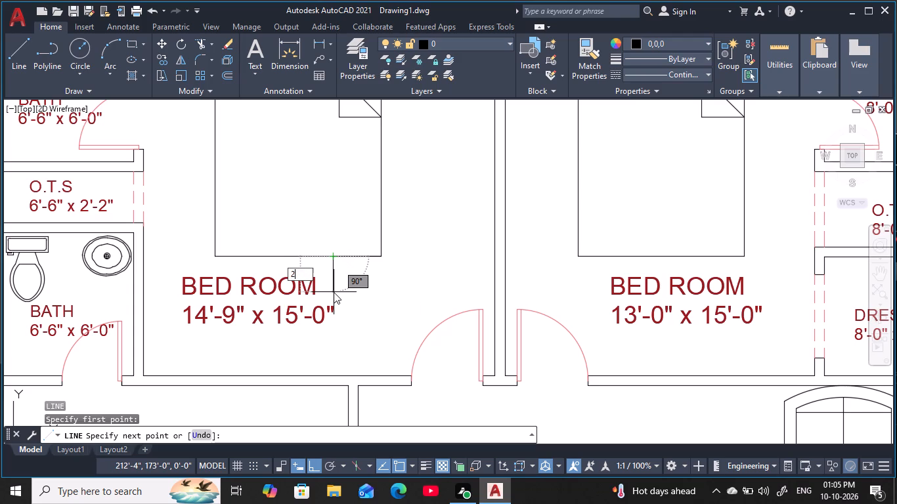
key("apostrophe")
key("space")
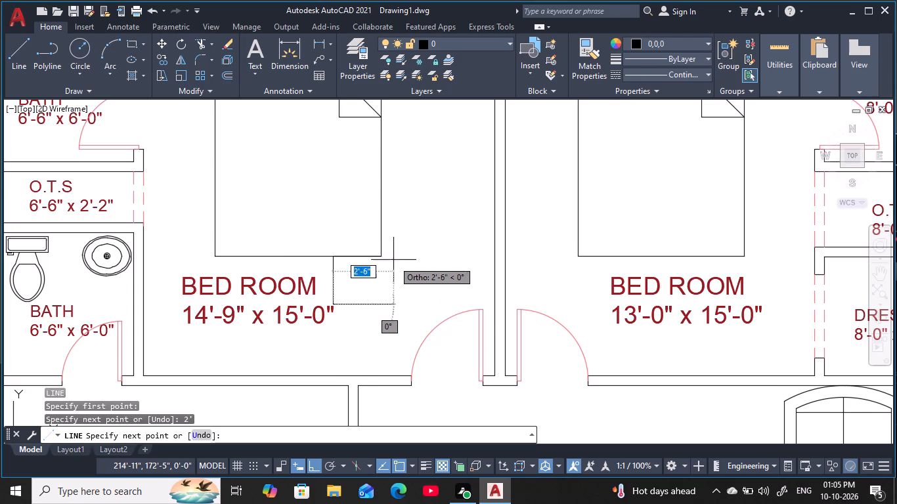
left_click(382, 305)
key("2")
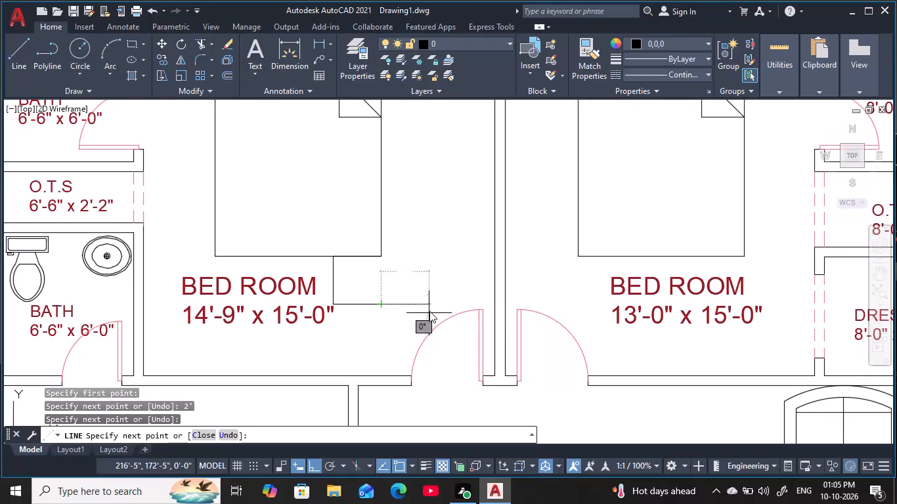
key("apostrophe")
key("space")
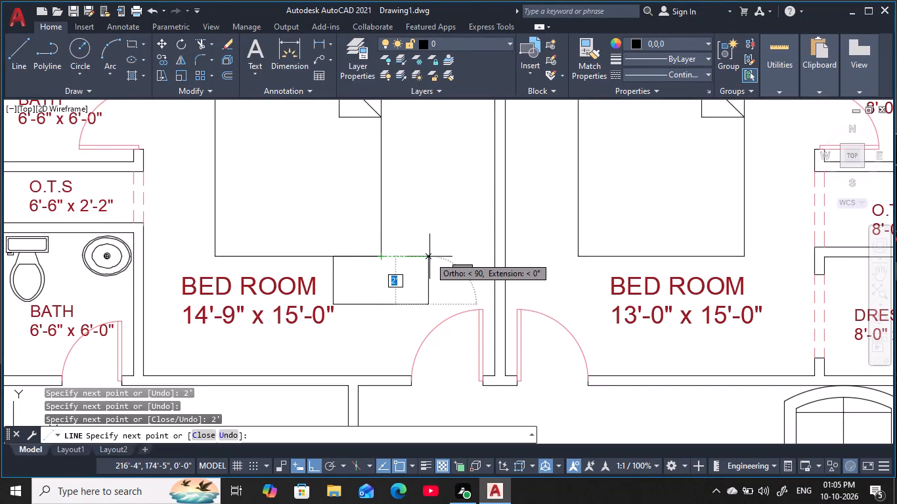
left_click(427, 257)
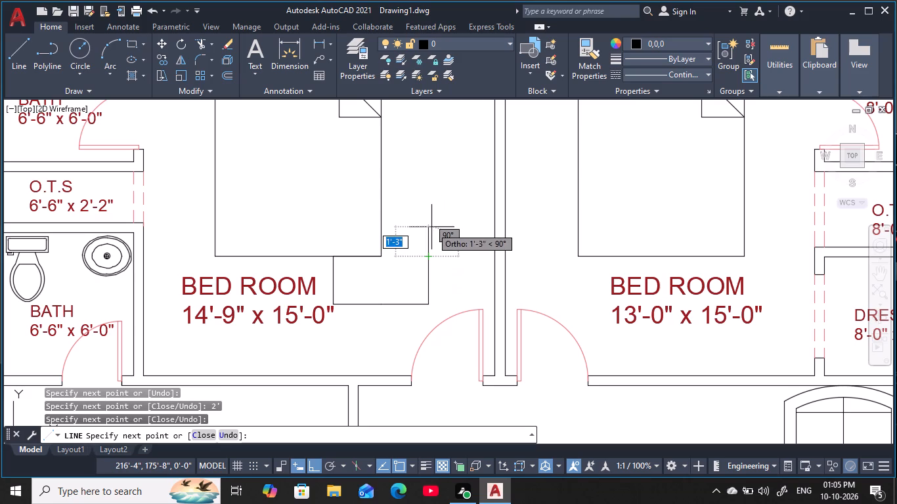
key("2")
key("apostrophe")
key("space")
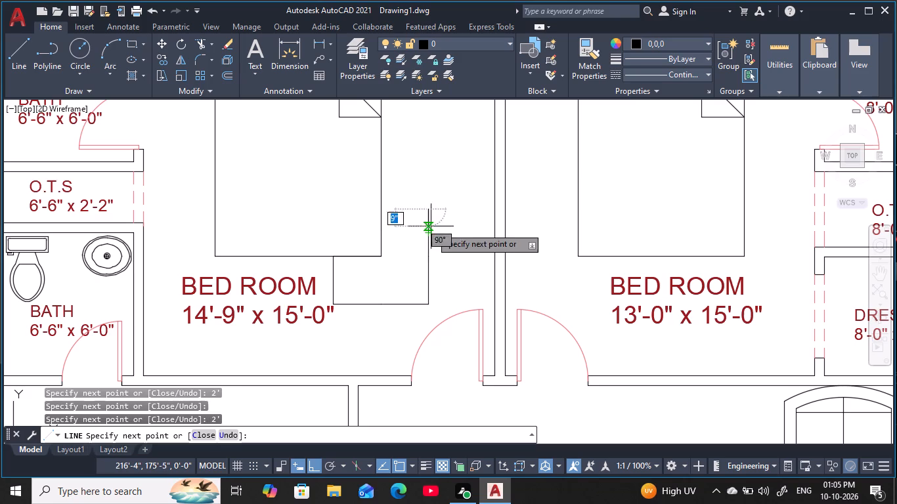
left_click(382, 214)
key("Escape")
key("Escape")
key("Escape")
scroll(405, 222, "down", 1)
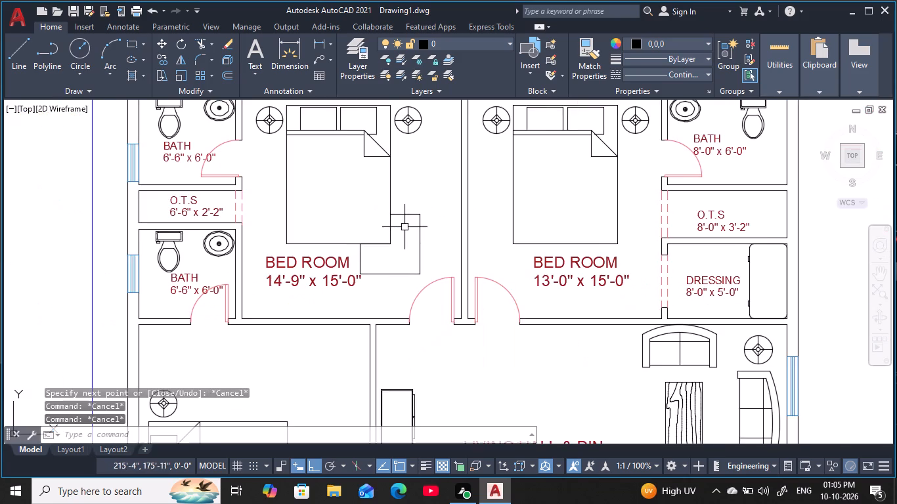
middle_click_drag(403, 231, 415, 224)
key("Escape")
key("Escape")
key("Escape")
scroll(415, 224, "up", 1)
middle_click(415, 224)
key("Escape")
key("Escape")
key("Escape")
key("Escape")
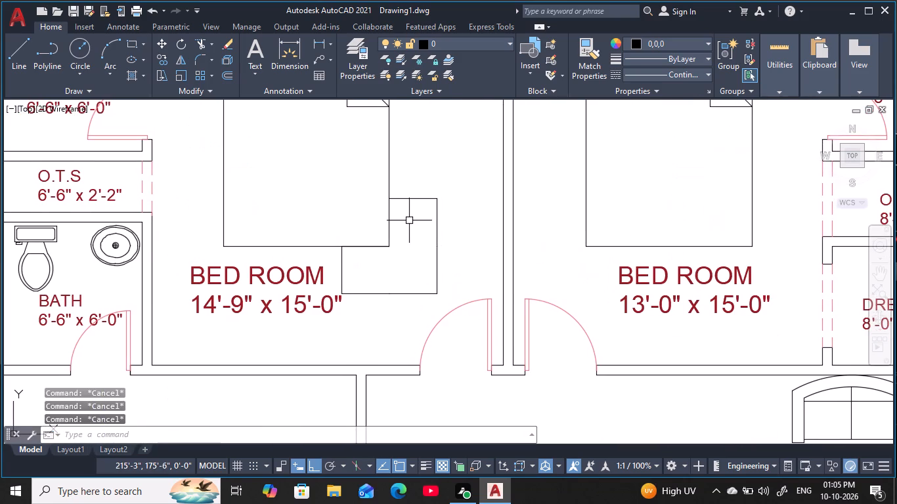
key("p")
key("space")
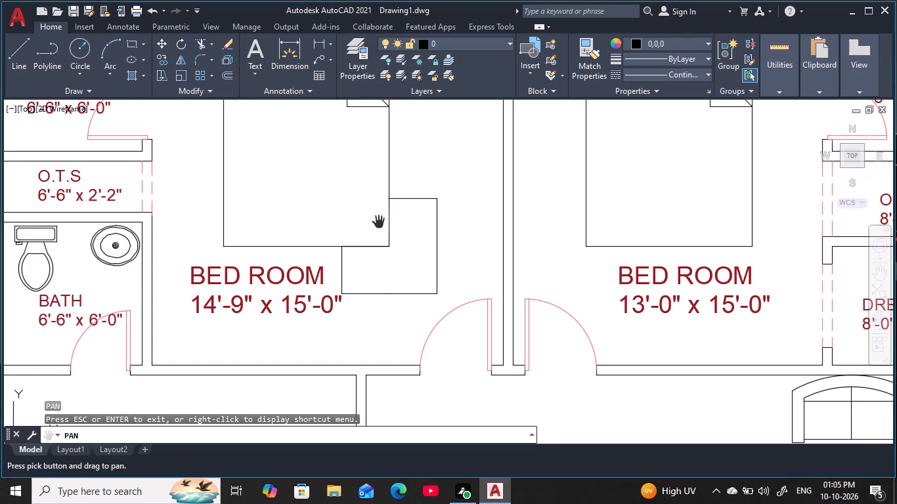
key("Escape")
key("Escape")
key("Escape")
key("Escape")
Offset the upper segment of the L-shaped outline's outer vertical edge 1' inward toward the bed.
scroll(412, 219, "up", 1)
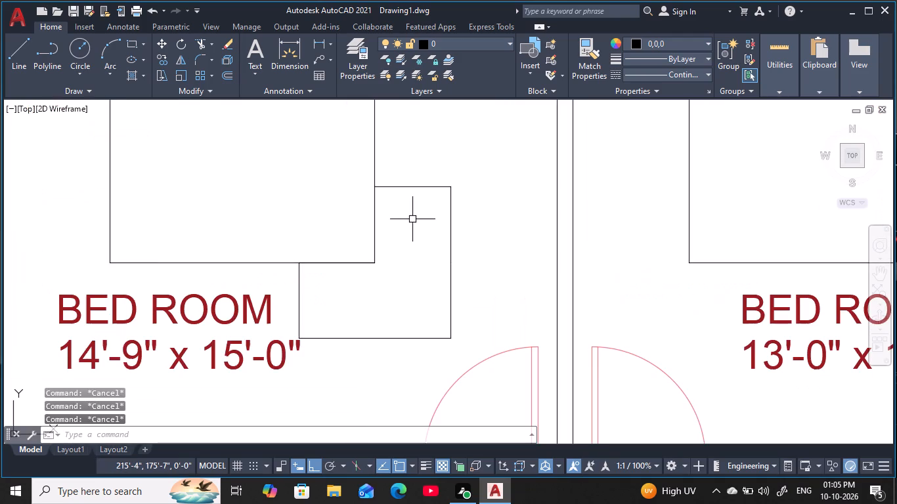
middle_click(412, 219)
key("Escape")
key("Escape")
key("o")
key("space")
key("1")
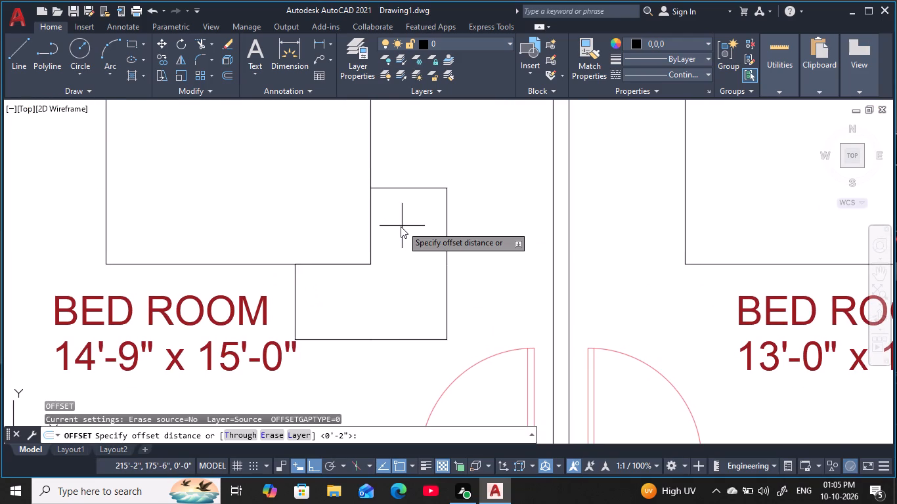
key("apostrophe")
key("space")
left_click(445, 249)
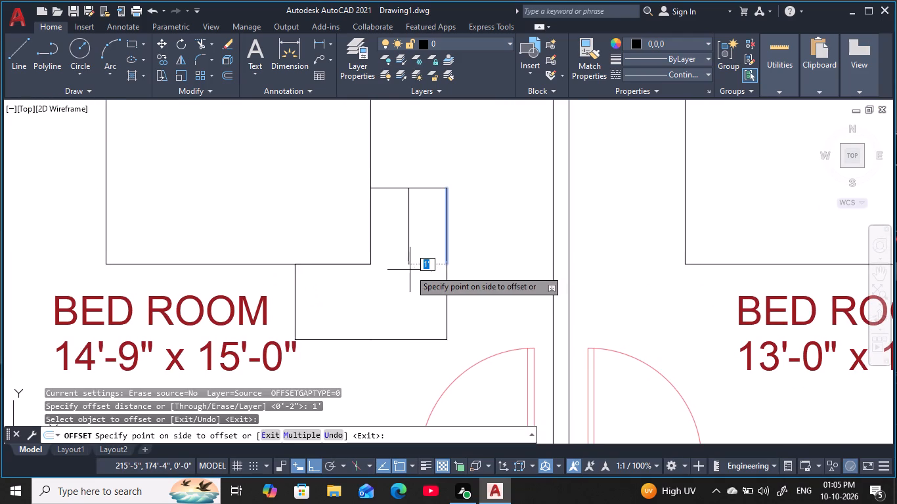
left_click(406, 271)
key("Escape")
key("Escape")
key("Escape")
key("Escape")
key("Escape")
key("Escape")
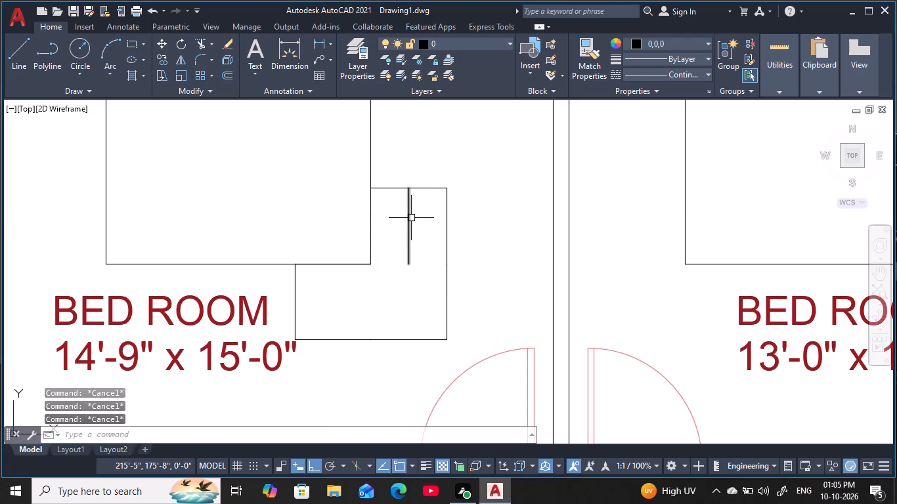
Offset the new vertical centre line 3" to each side within the L-shaped outline.
key("o")
key("space")
key("3")
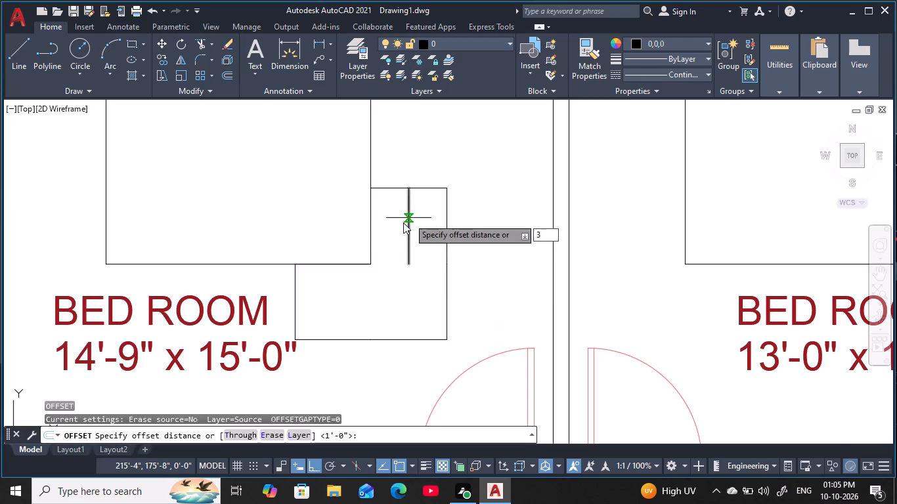
key("space")
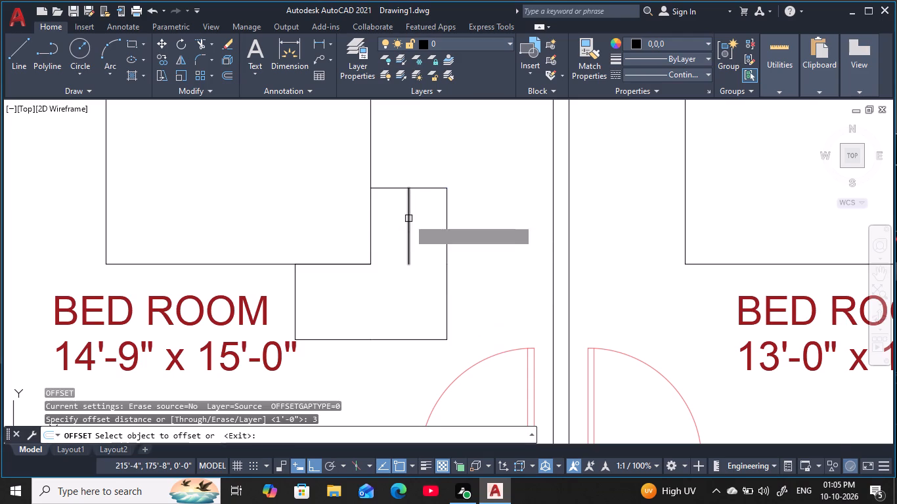
left_click(410, 232)
left_click(443, 236)
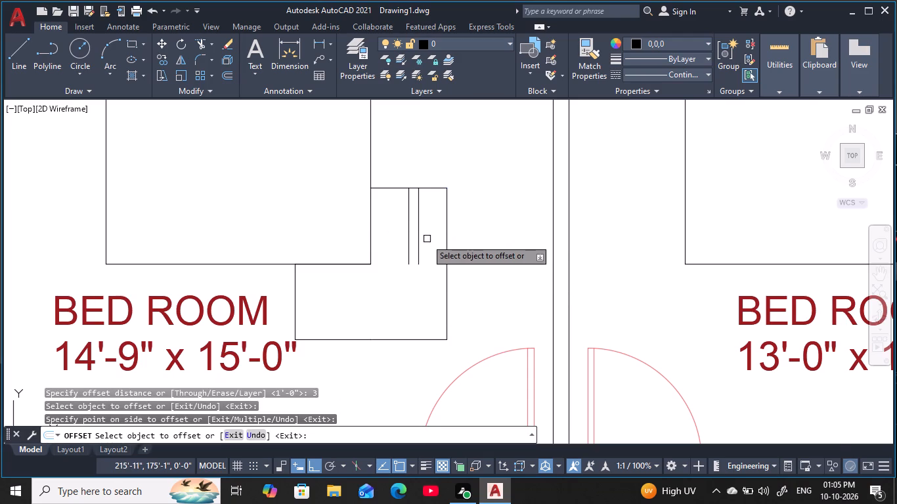
left_click(408, 241)
left_click(391, 245)
key("Escape")
key("Escape")
key("Escape")
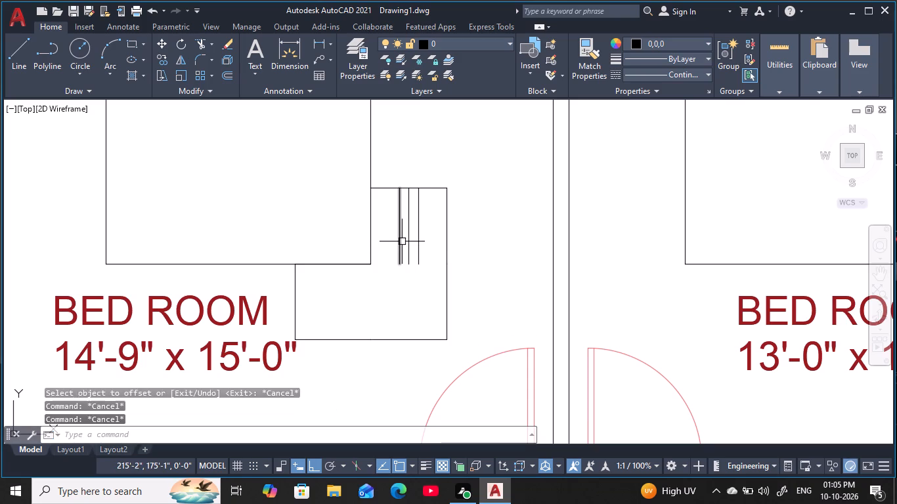
key("Escape")
key("Escape")
key("Escape")
Offset the outer segment of the L-shaped outline's horizontal bottom edge 1' toward the bed.
key("o")
key("space")
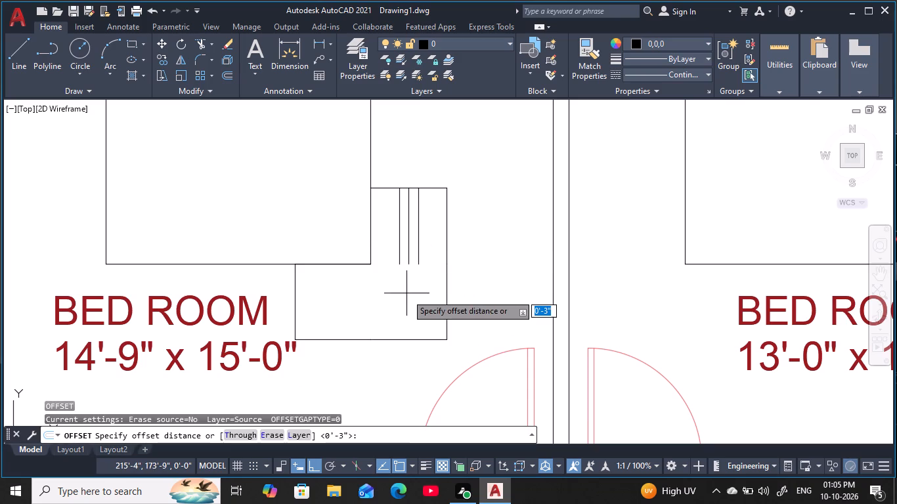
type("1'")
key("space")
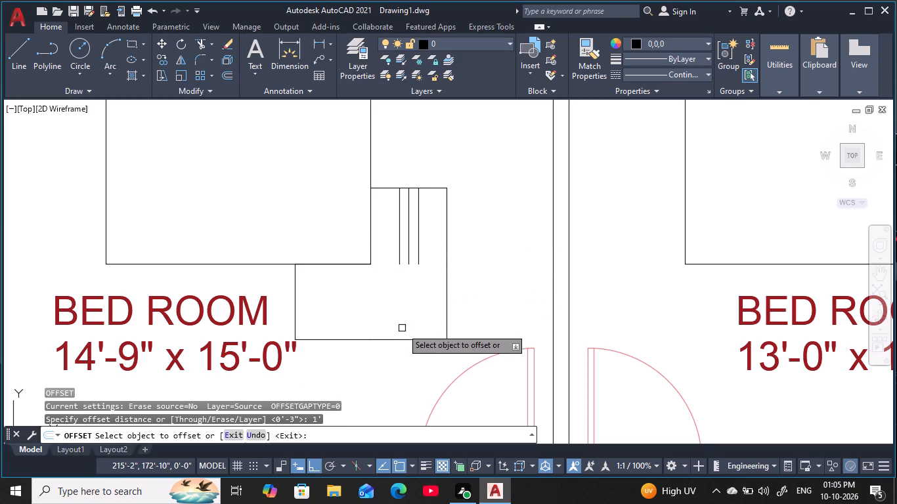
left_click(404, 339)
left_click(406, 280)
key("Escape")
key("Escape")
key("Escape")
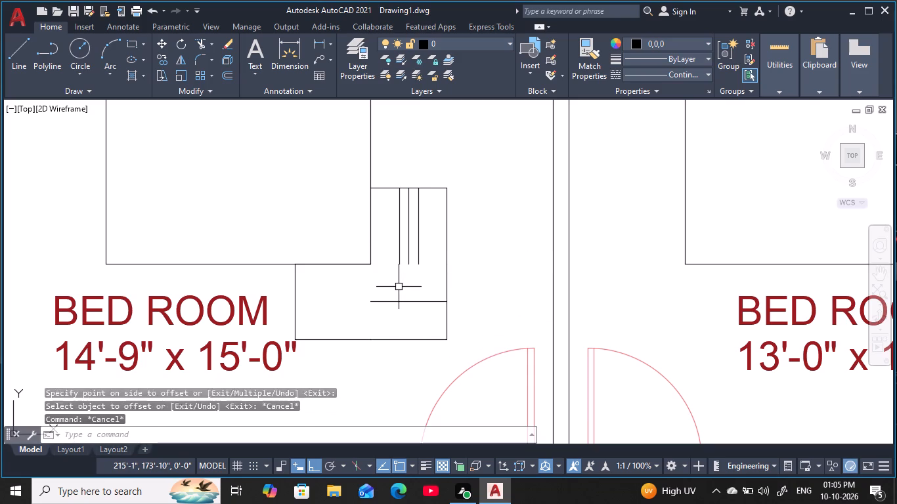
key("Escape")
key("Escape")
key("Escape")
Offset the new horizontal centre line 3" to each side within the L-shaped outline.
key("o")
key("space")
key("3")
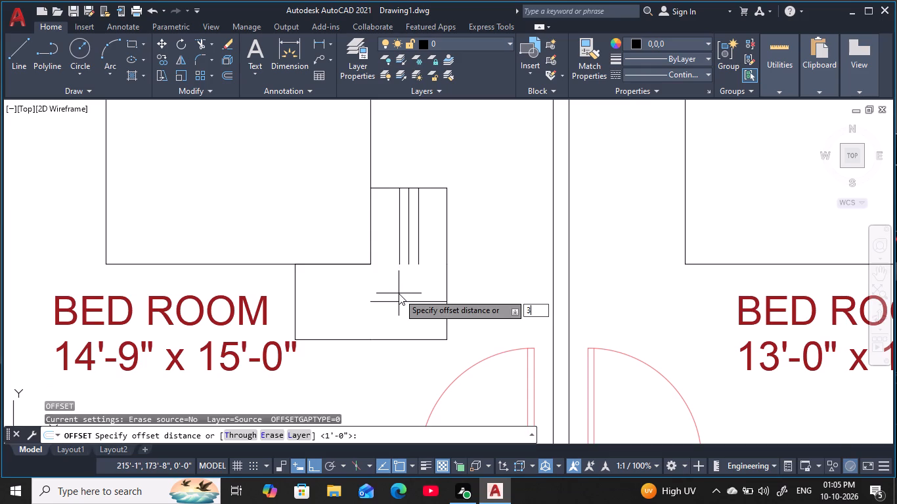
key("space")
left_click(408, 304)
left_click(408, 272)
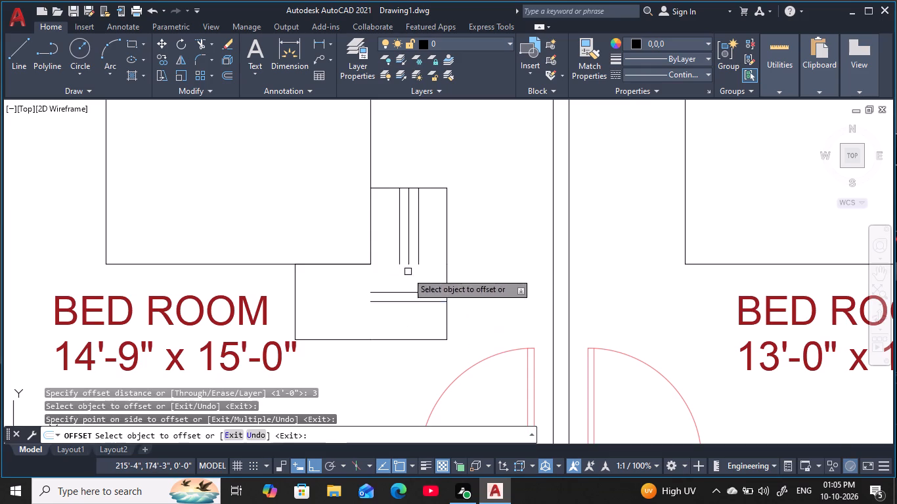
left_click(408, 301)
left_click(402, 328)
key("Escape")
key("Escape")
key("Escape")
key("Escape")
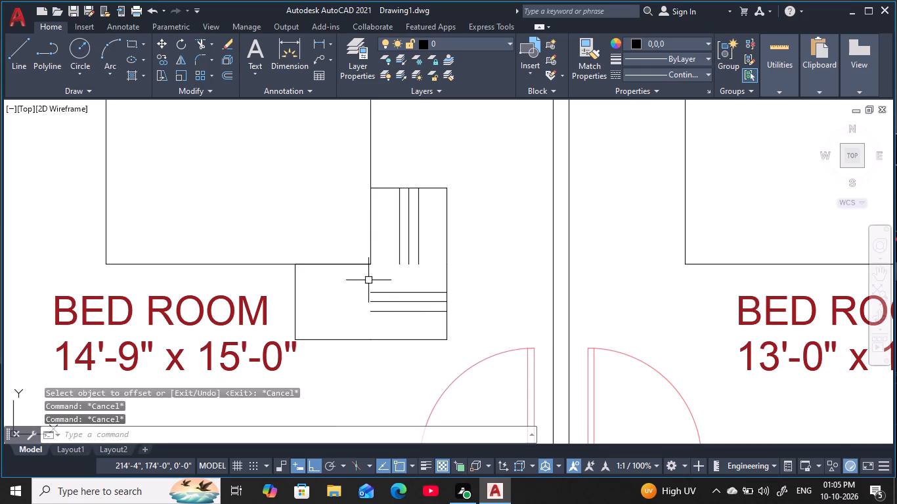
key("Escape")
Extend the three horizontal band lines across the L-shaped outline to the end edge of its horizontal arm.
key("e")
type("X")
key("space")
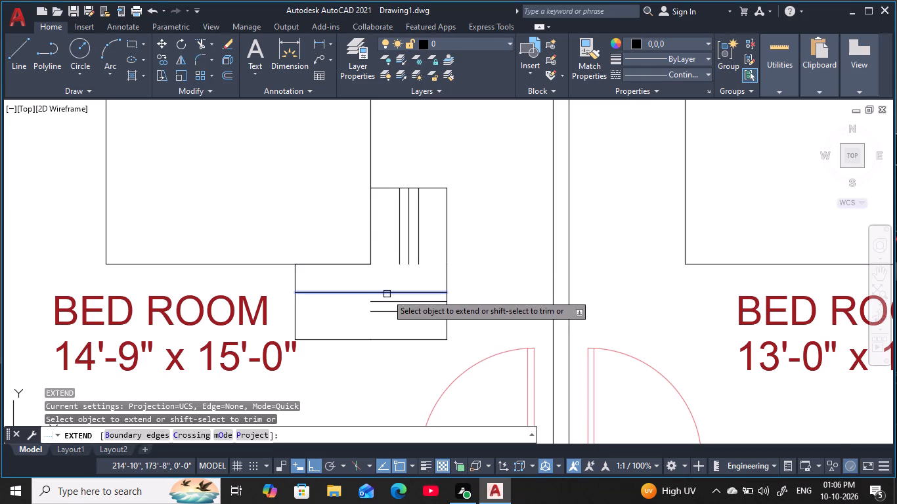
left_click(387, 293)
left_click(383, 301)
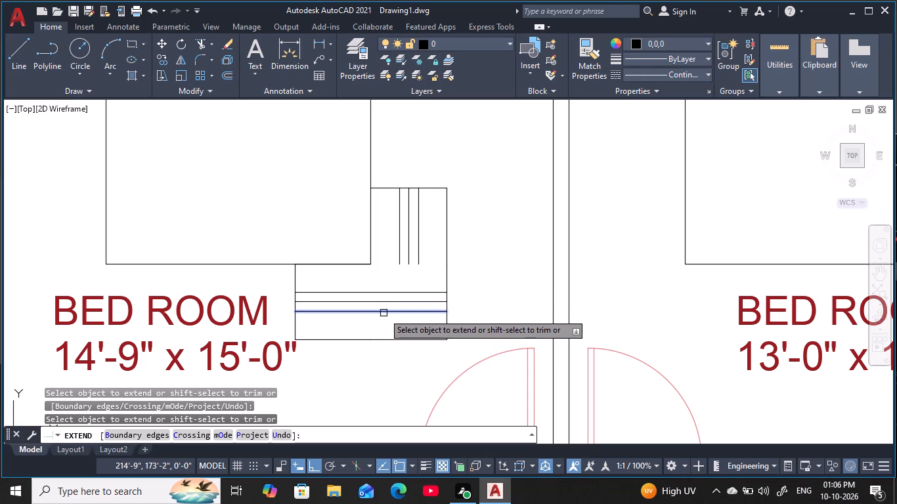
left_click(384, 313)
Extend the three vertical band lines through the horizontal ones down to the bottom edge of the L-shaped outline.
left_click(401, 259)
left_click(408, 259)
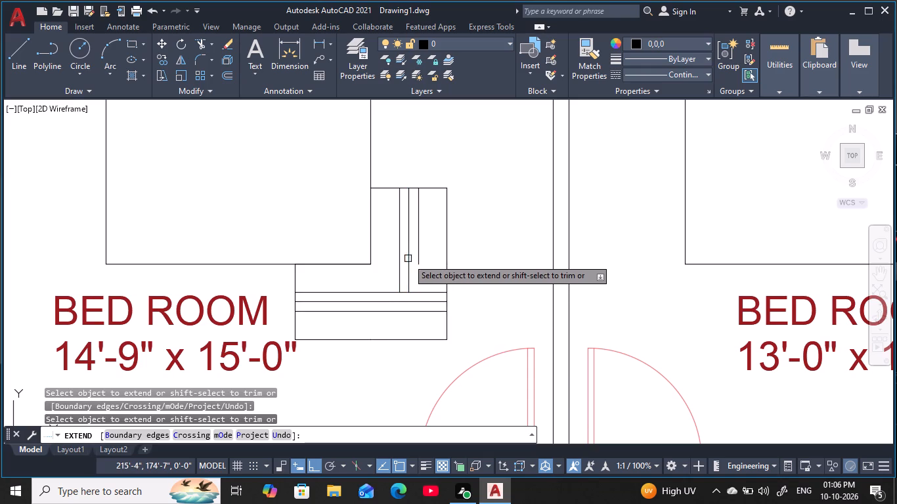
left_click(418, 258)
left_click(419, 266)
left_click(409, 279)
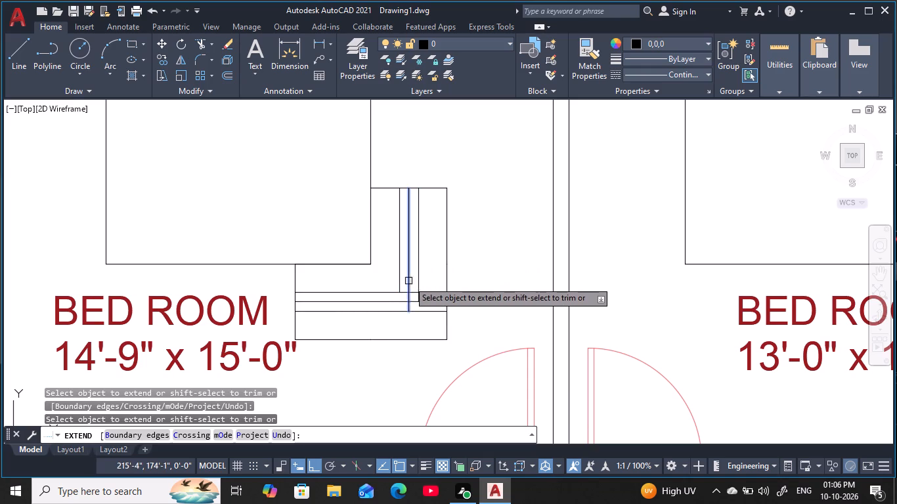
left_click(400, 283)
left_click(402, 294)
left_click(406, 299)
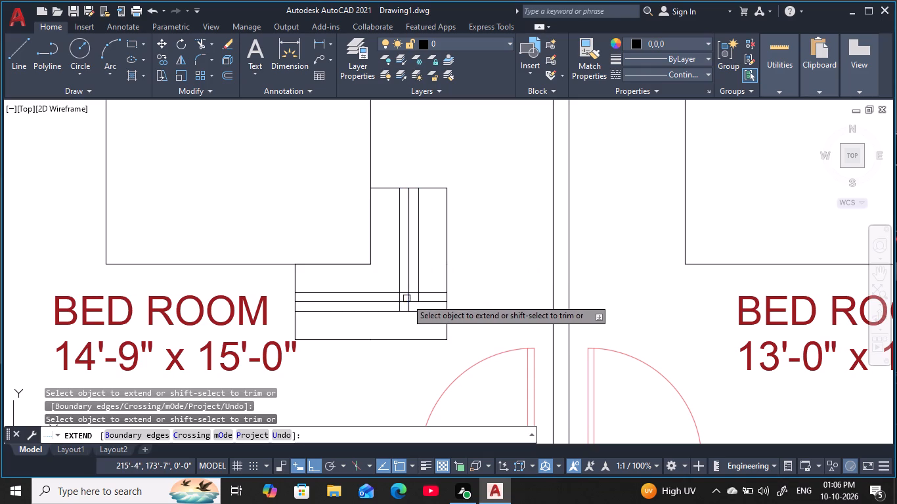
left_click(416, 295)
left_click(408, 303)
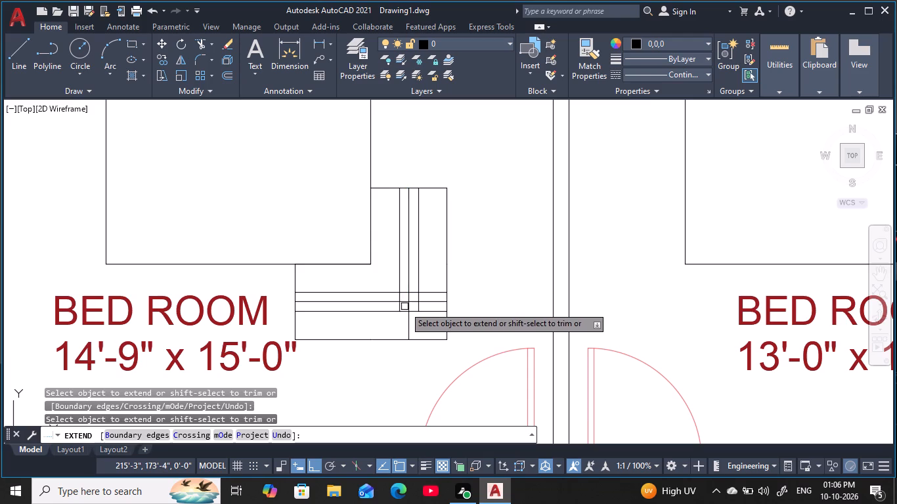
left_click(400, 308)
left_click(416, 310)
key("Escape")
key("Escape")
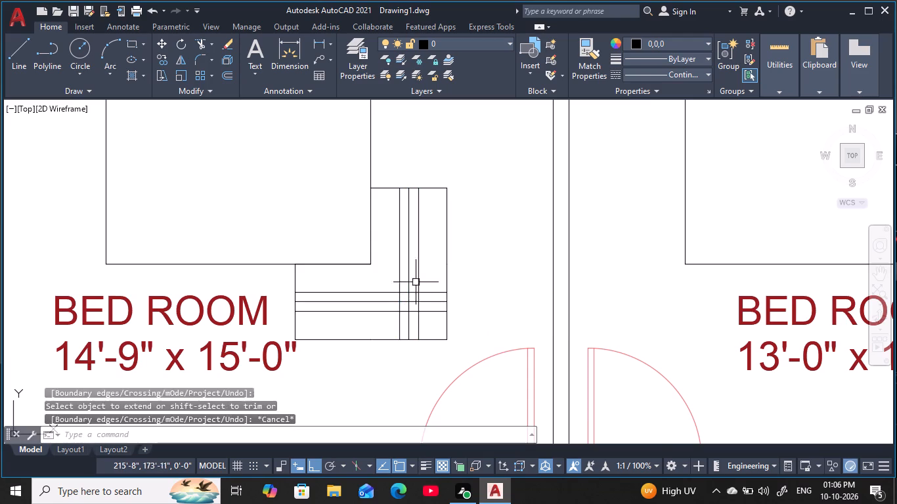
key("Escape")
Trim away both centre lines within the arms and the crossing segments inside the corner of the L-shaped band.
scroll(414, 278, "up", 2)
middle_click_drag(414, 278, 458, 262)
scroll(458, 262, "down", 2)
key("Escape")
key("Escape")
key("Escape")
key("Escape")
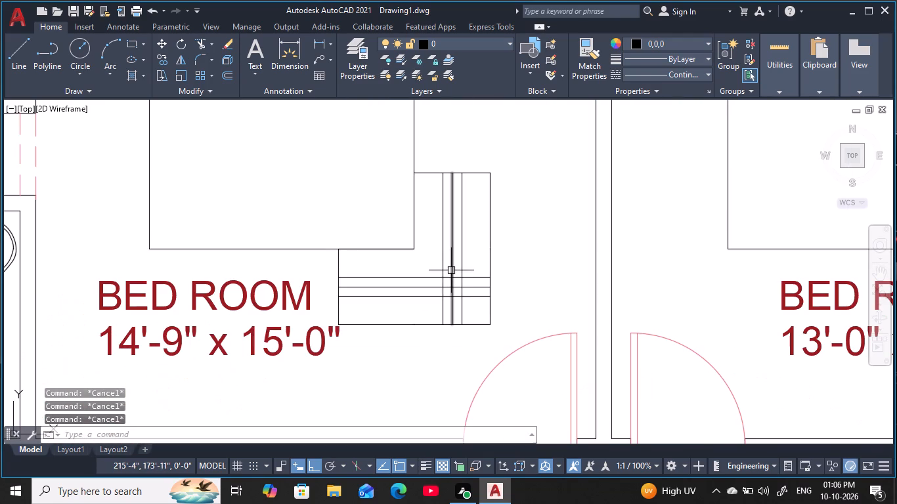
key("Escape")
key("Escape")
type("TR")
key("space")
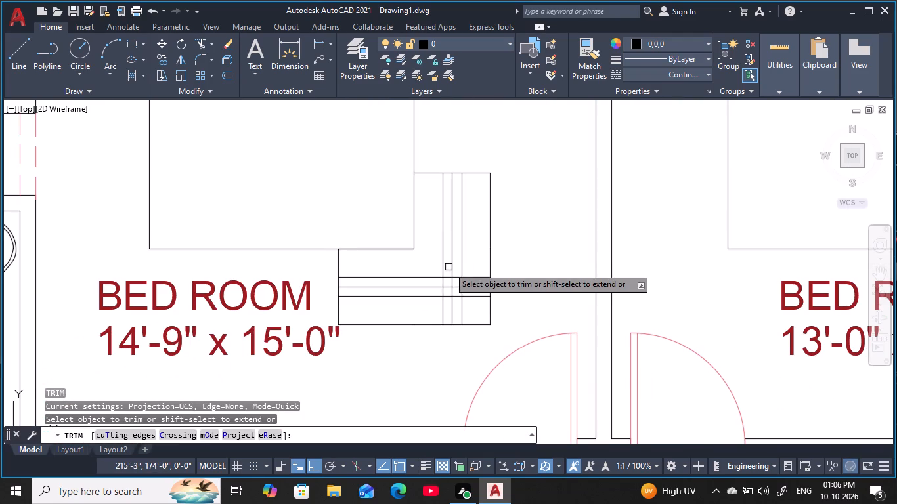
left_click(450, 270)
left_click(452, 287)
left_click(452, 280)
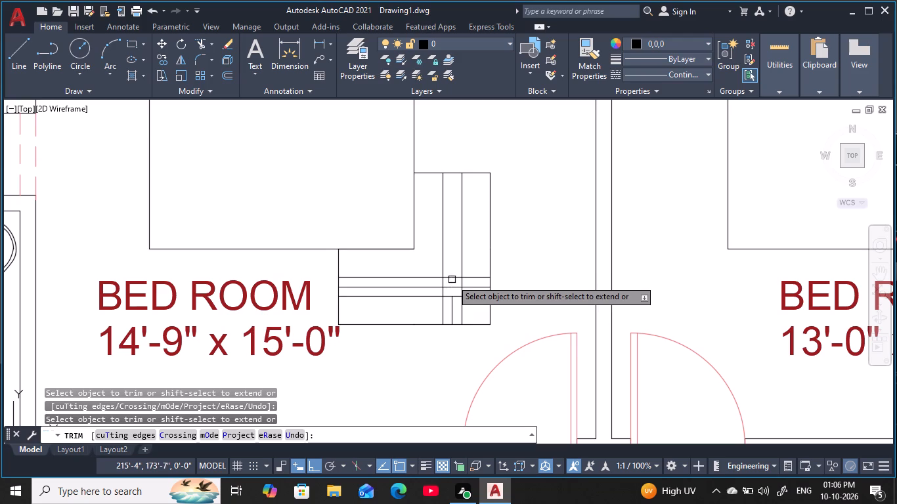
left_click(452, 280)
left_click(452, 287)
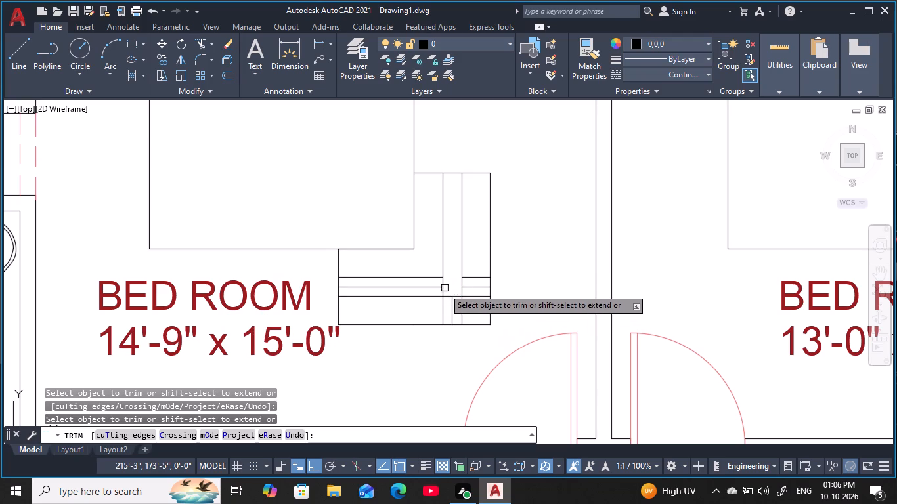
left_click(435, 288)
left_click(442, 287)
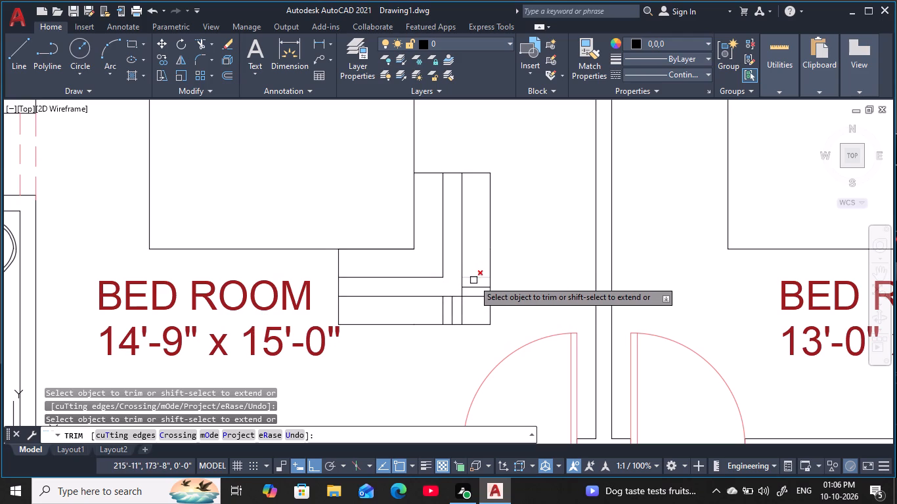
Trim the leftover line ends between the band's outer corner and the outline's outer edges, leaving a clean L-shaped band.
left_click(474, 280)
left_click(476, 290)
left_click(476, 295)
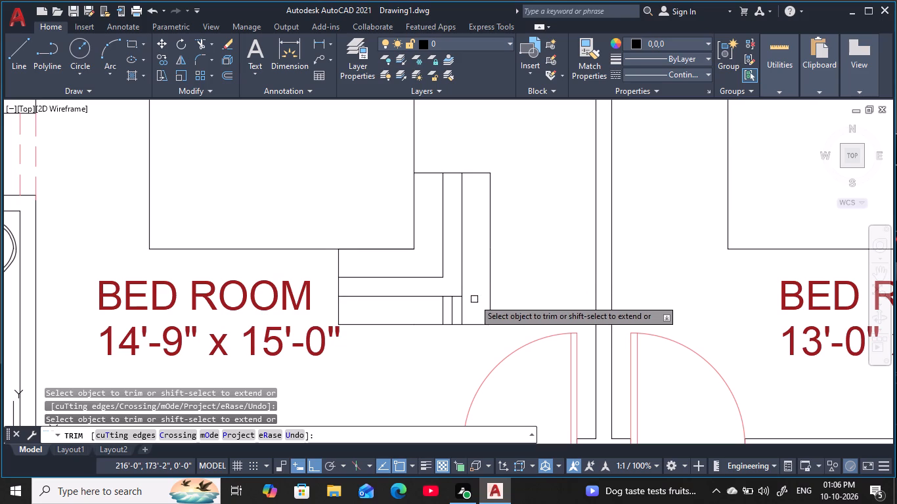
left_click(462, 312)
left_click(450, 311)
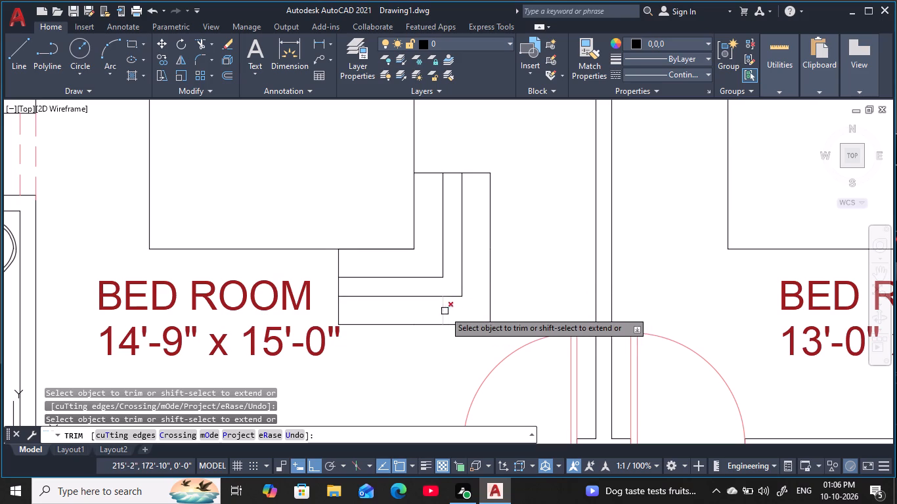
left_click(441, 312)
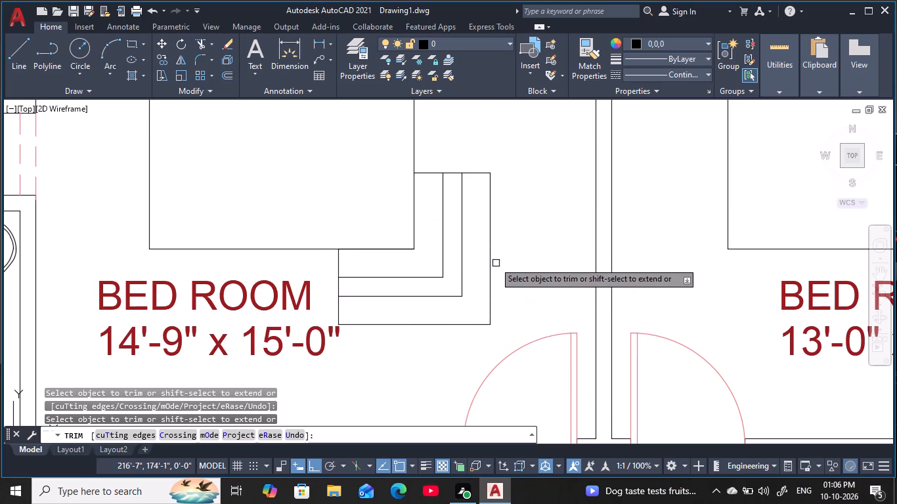
key("Escape")
key("Escape")
key("Escape")
key("Escape")
key("Escape")
key("Escape")
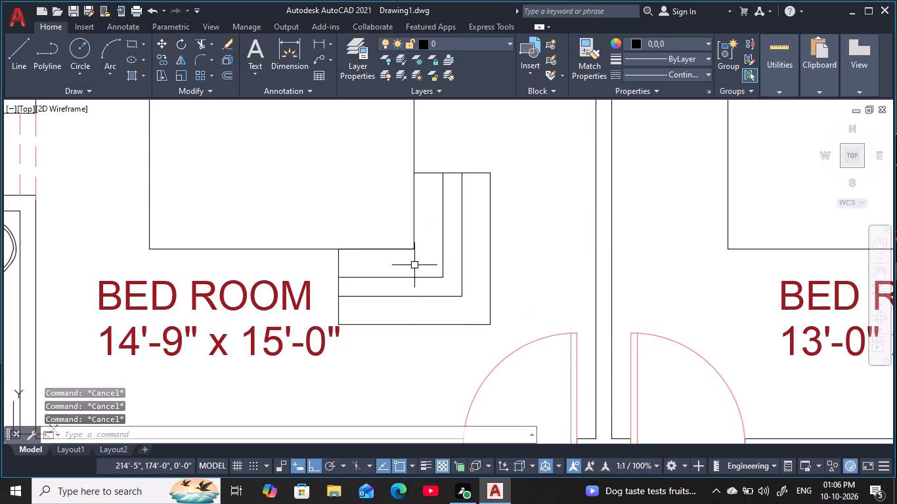
Start a hatch with the ANSI38 pattern.
type("H")
key("space")
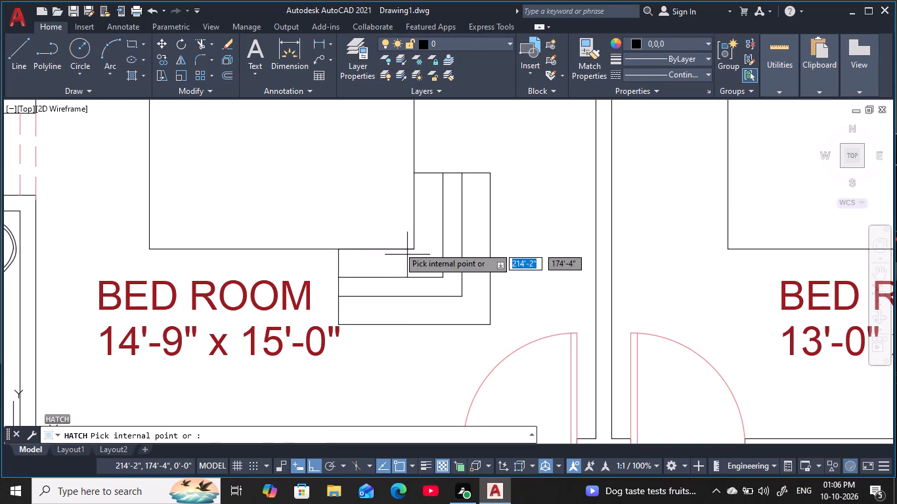
left_click(280, 62)
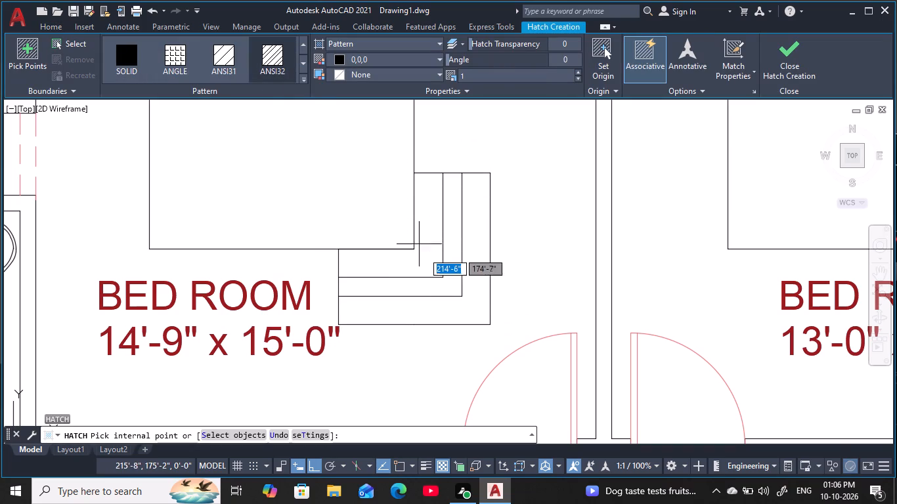
left_click(307, 81)
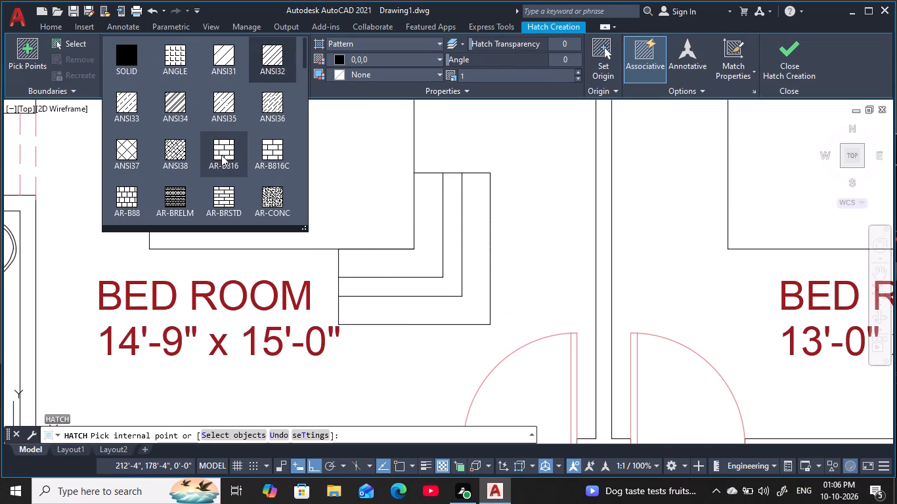
left_click(179, 152)
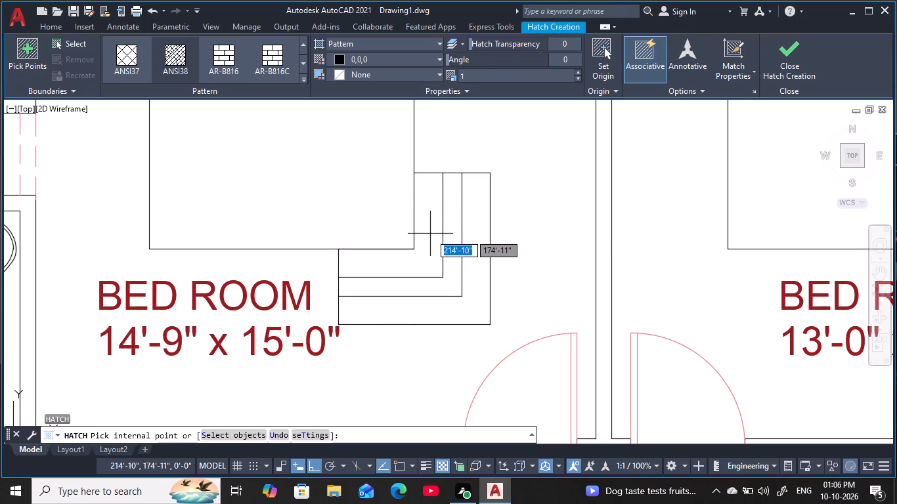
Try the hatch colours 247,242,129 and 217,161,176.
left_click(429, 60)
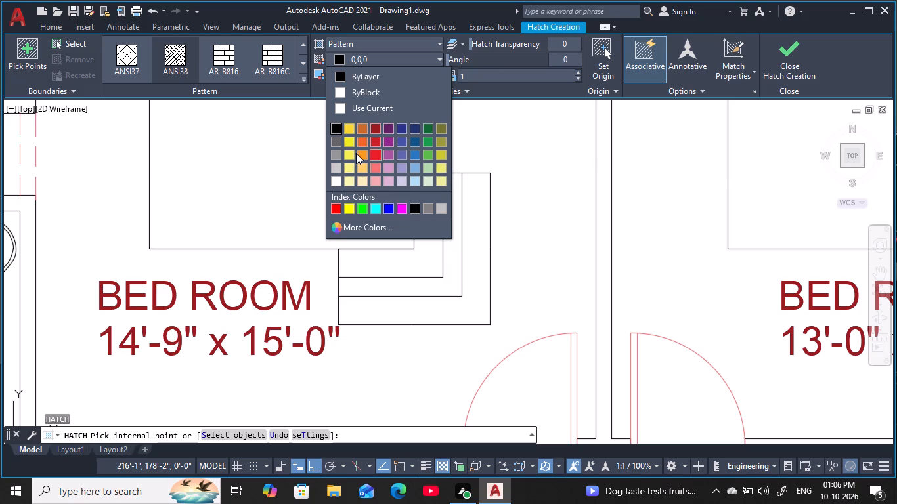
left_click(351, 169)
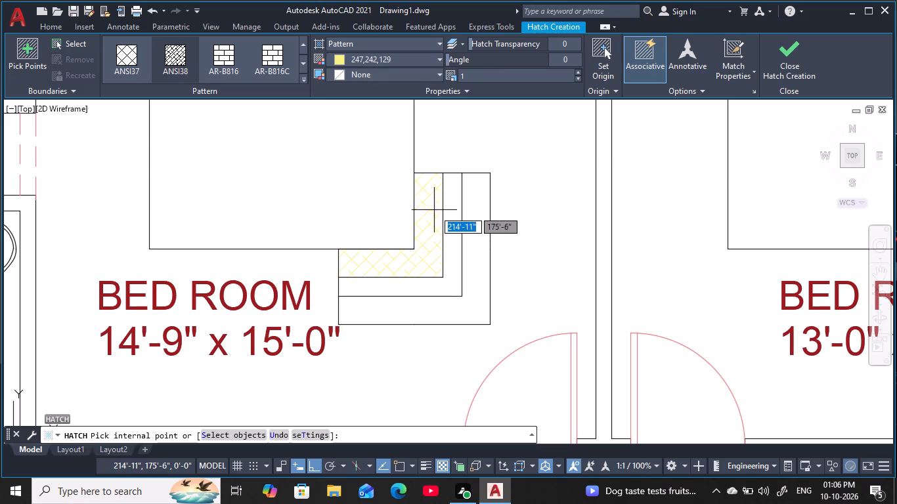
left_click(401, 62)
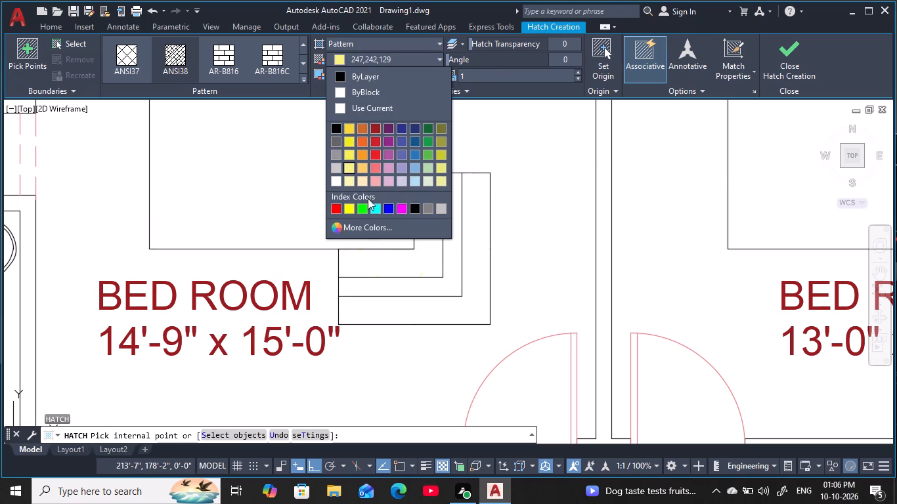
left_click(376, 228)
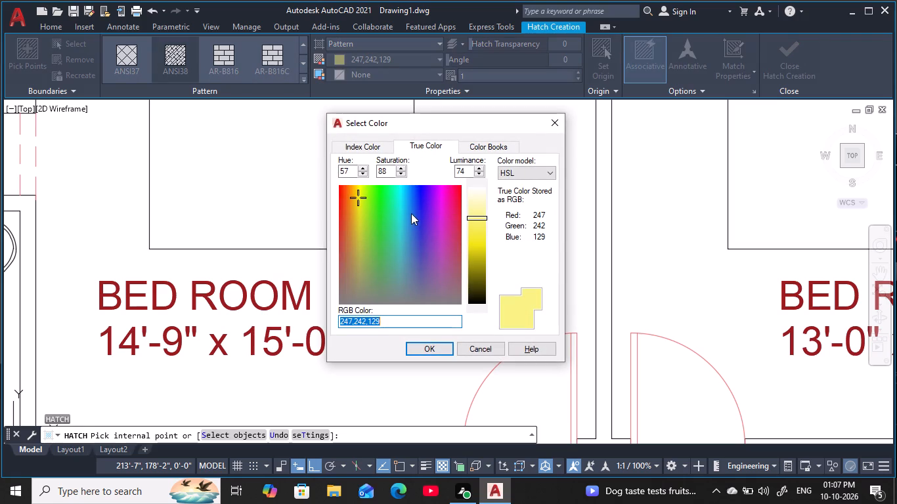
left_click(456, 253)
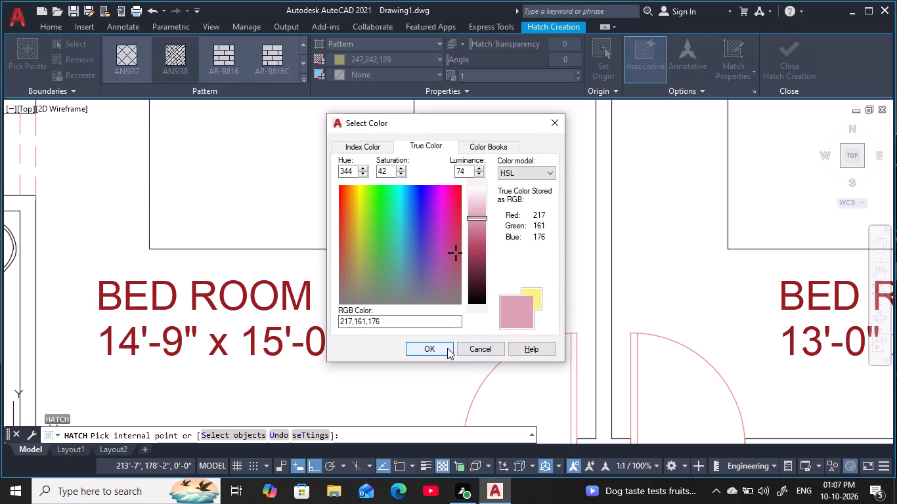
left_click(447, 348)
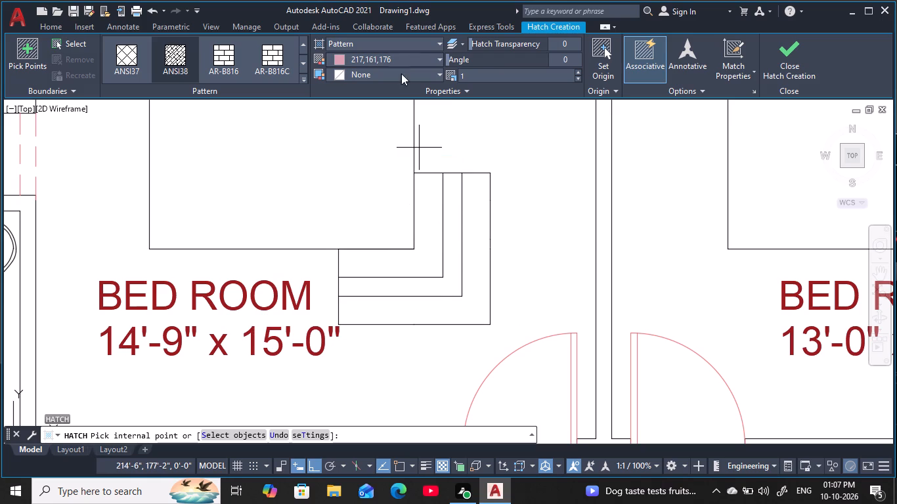
Hatch the inner and outer strips of the L-shaped outline with ANSI38 in colour 169,83,160, leaving the middle band empty.
left_click(392, 58)
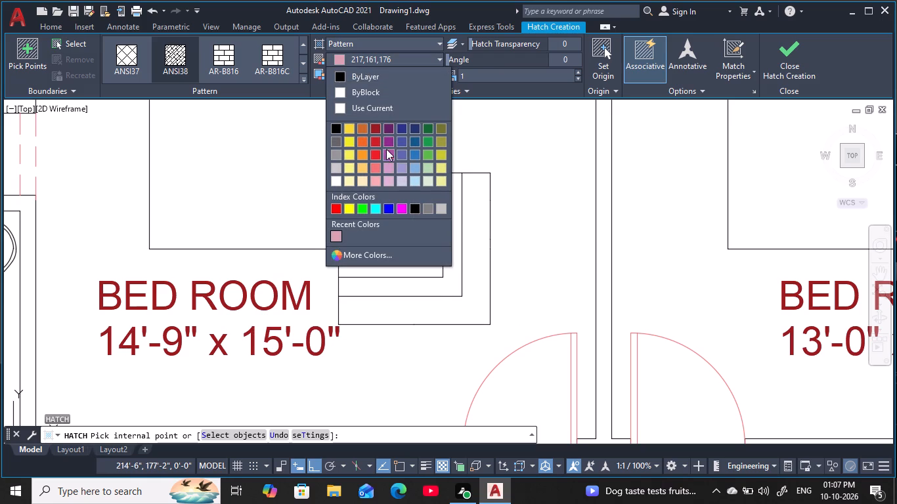
left_click(390, 152)
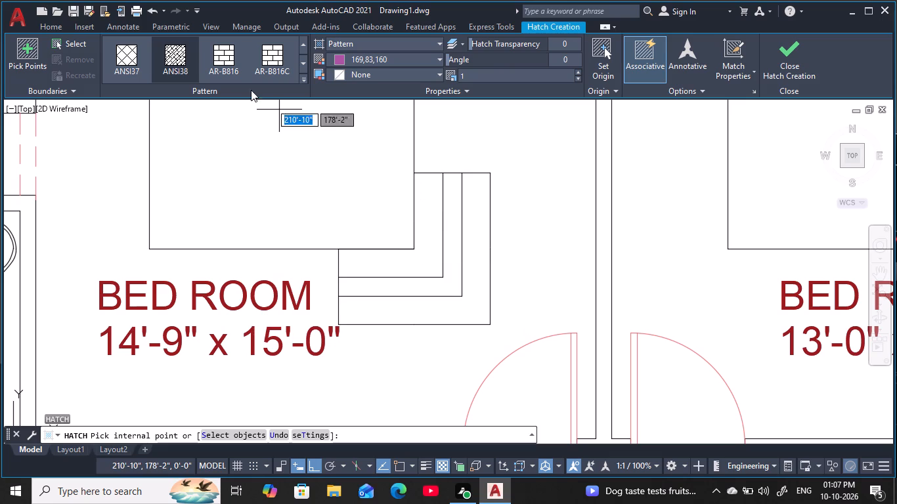
left_click(190, 65)
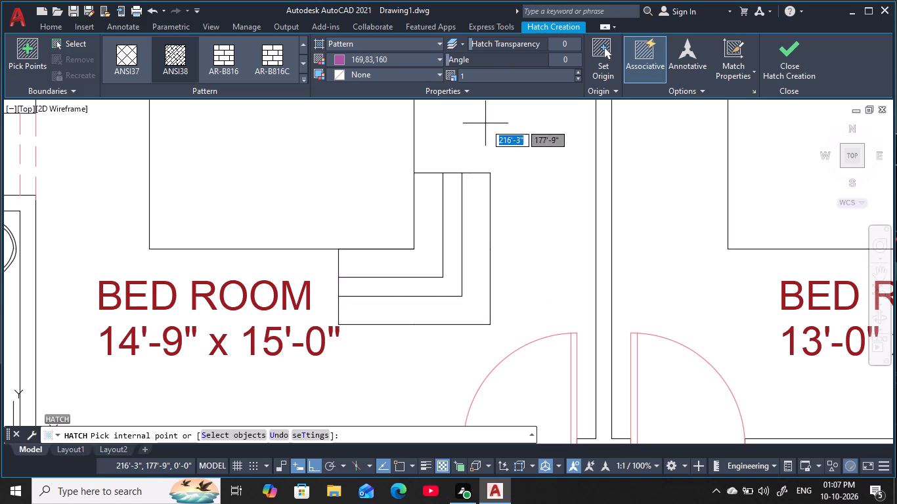
left_click(429, 247)
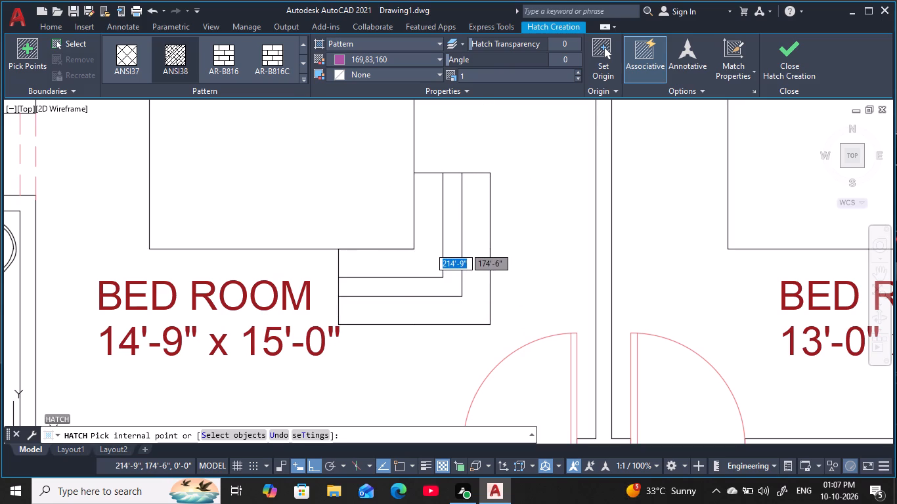
left_click(480, 283)
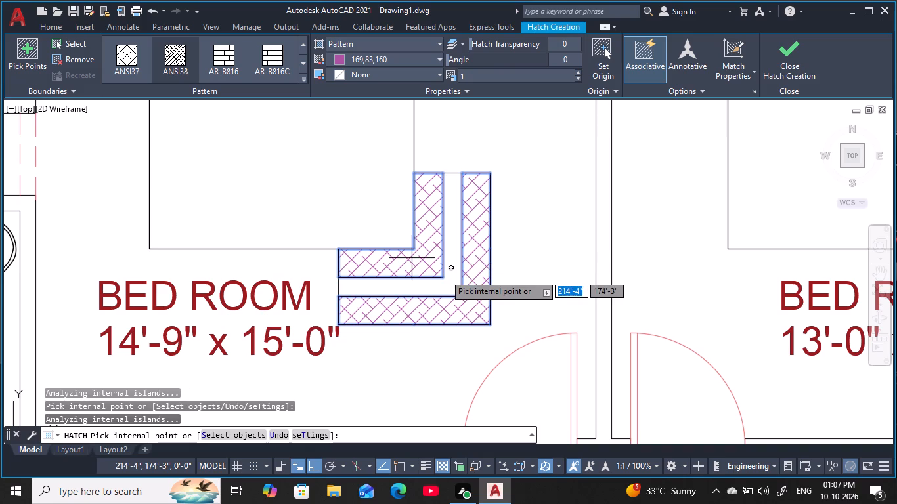
key("Escape")
key("Escape")
key("Escape")
key("Escape")
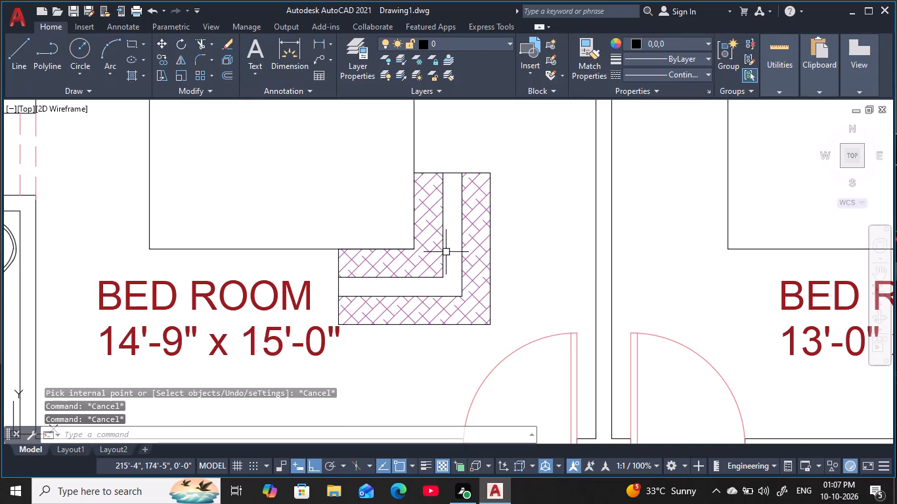
key("Escape")
key("Escape")
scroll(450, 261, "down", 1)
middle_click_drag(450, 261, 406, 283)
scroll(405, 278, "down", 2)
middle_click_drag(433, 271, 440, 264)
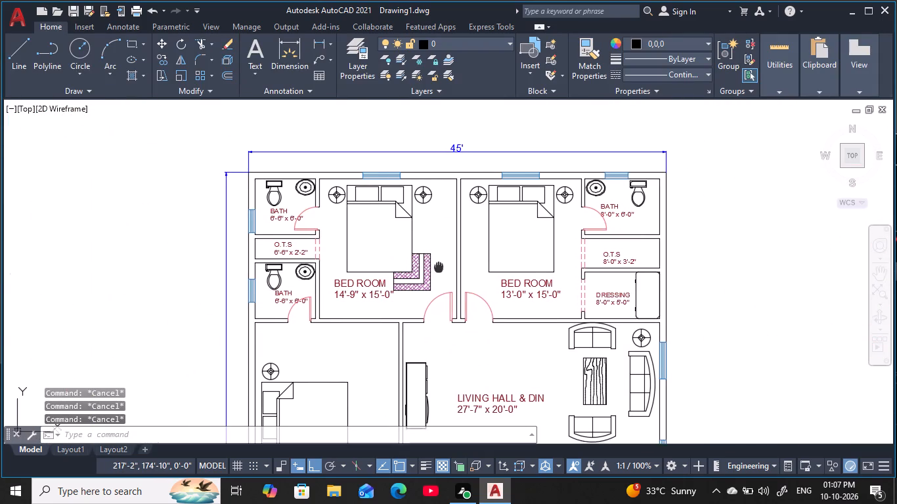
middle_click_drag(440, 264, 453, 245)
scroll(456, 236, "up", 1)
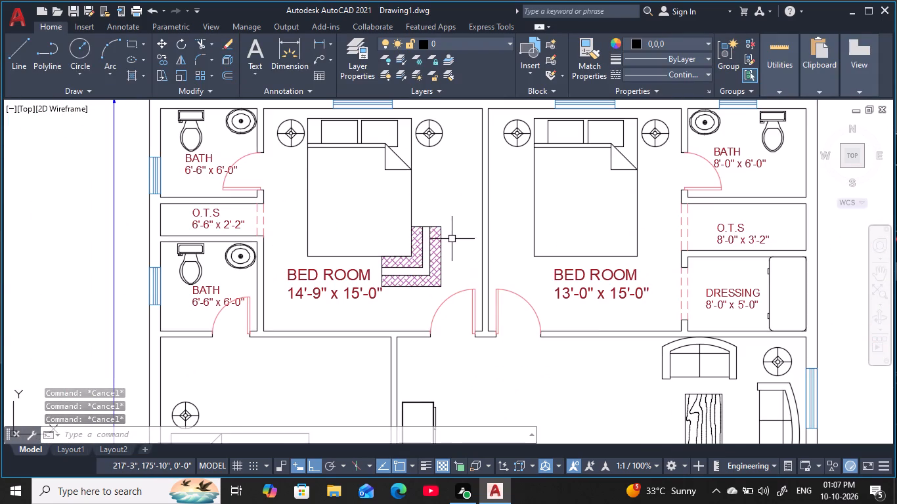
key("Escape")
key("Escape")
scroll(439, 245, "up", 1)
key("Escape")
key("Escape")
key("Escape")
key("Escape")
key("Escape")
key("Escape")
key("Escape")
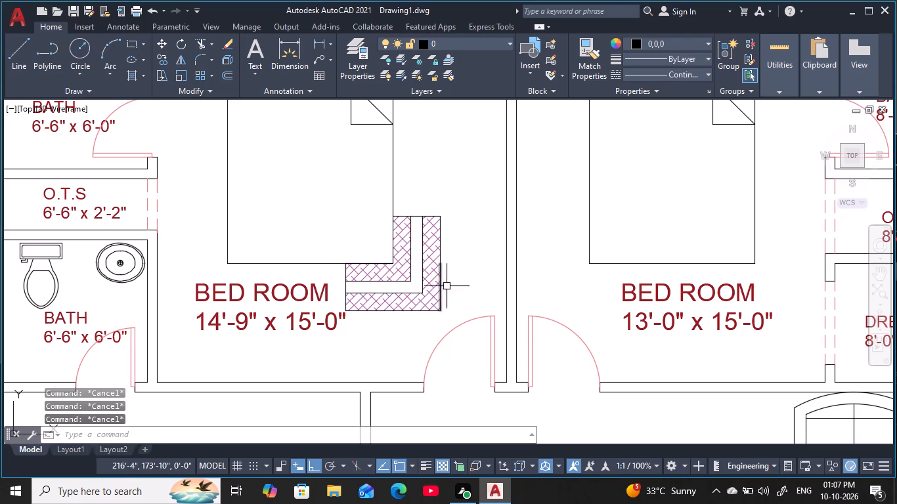
Delete the purple ANSI38 hatch from the L-shaped banded piece at the bed's foot corner.
key("Escape")
key("Escape")
key("Escape")
key("Escape")
scroll(450, 266, "down", 1)
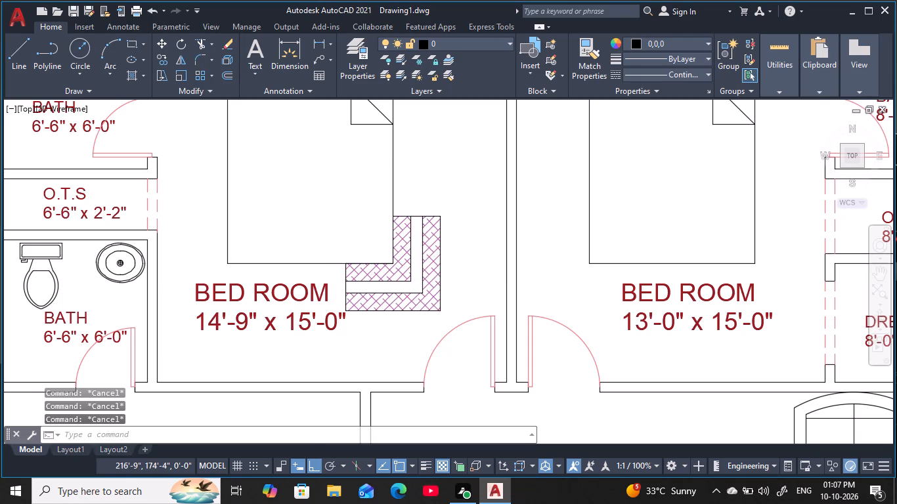
scroll(464, 266, "down", 1)
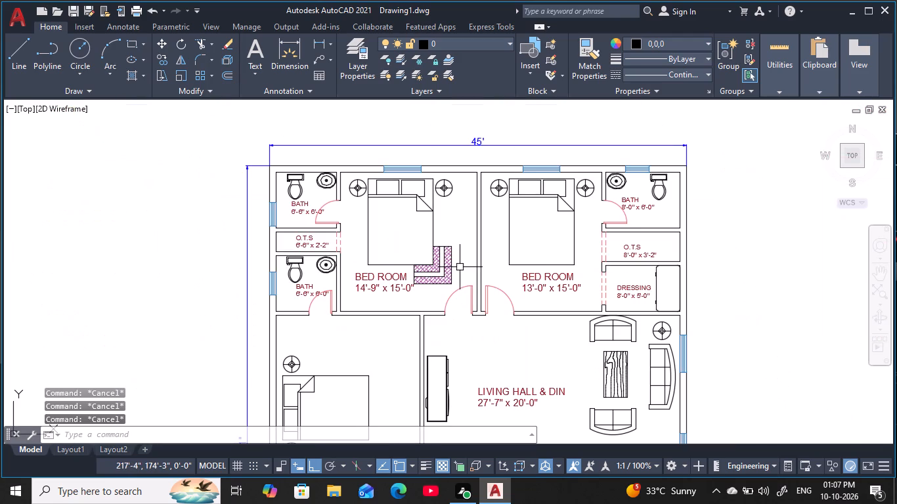
scroll(460, 266, "up", 3)
middle_click_drag(459, 264, 504, 287)
key("Escape")
key("Escape")
key("Escape")
left_click(494, 270)
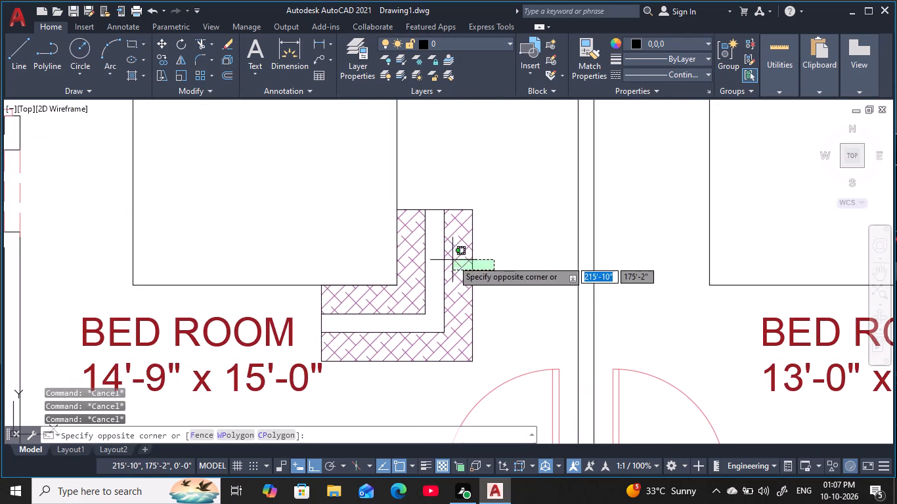
key("Escape")
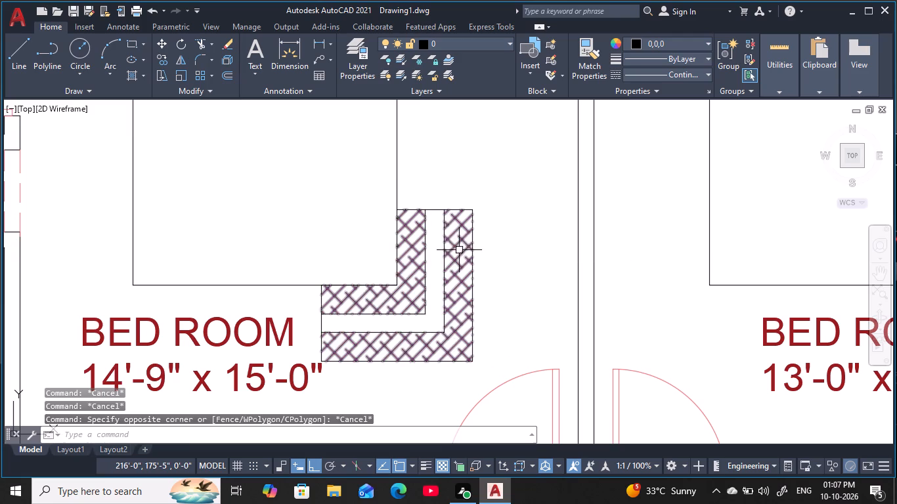
key("Escape")
key("Escape")
key("Escape")
left_click(452, 259)
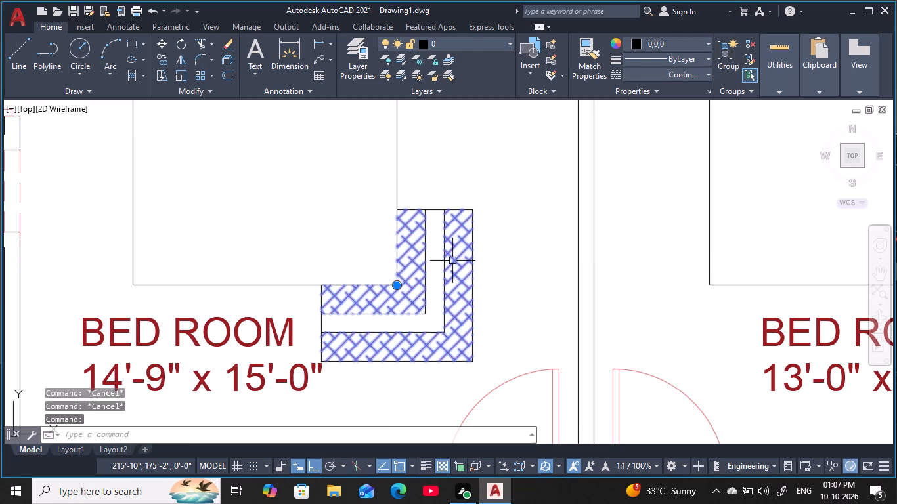
key("Delete")
key("Escape")
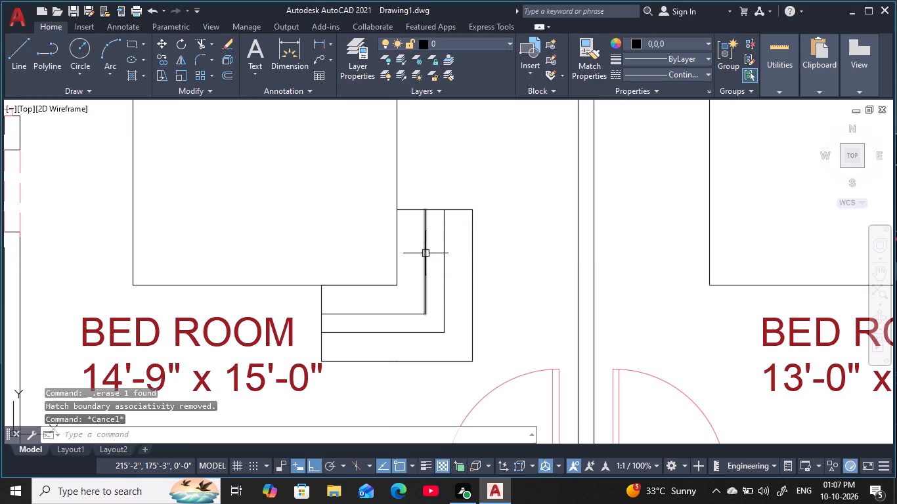
key("Escape")
key("Escape")
Offset the L-shaped piece's two inner vertical lines and its outer vertical edge 3 inches toward the bed.
scroll(427, 249, "up", 2)
key("Escape")
middle_click(427, 249)
key("Escape")
key("Escape")
key("Escape")
type("O 3")
key("space")
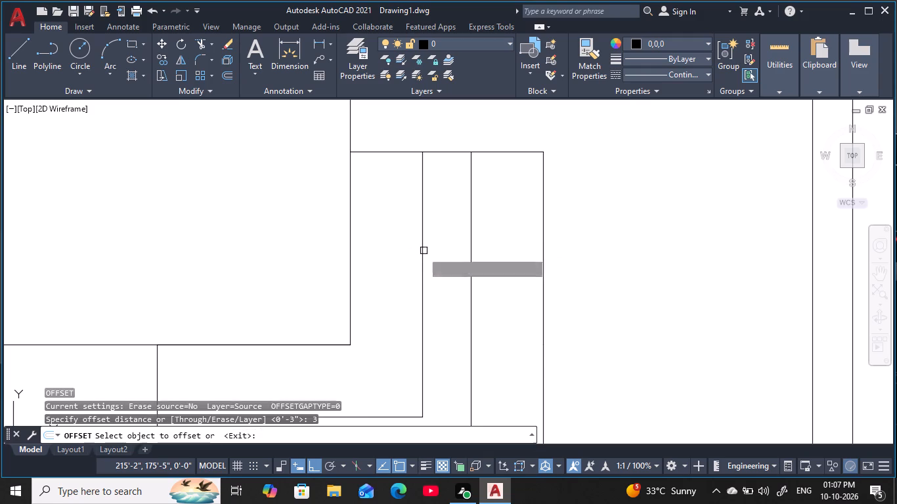
left_click(420, 253)
left_click(385, 264)
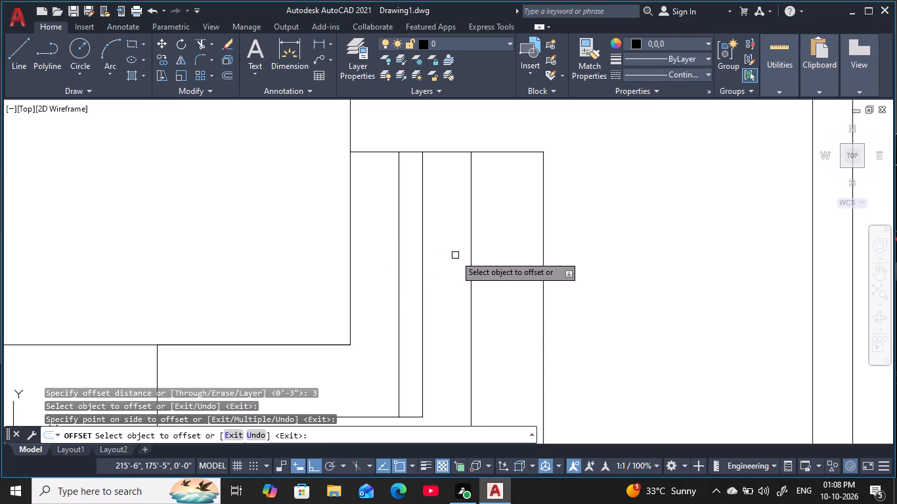
left_click(470, 251)
left_click(445, 256)
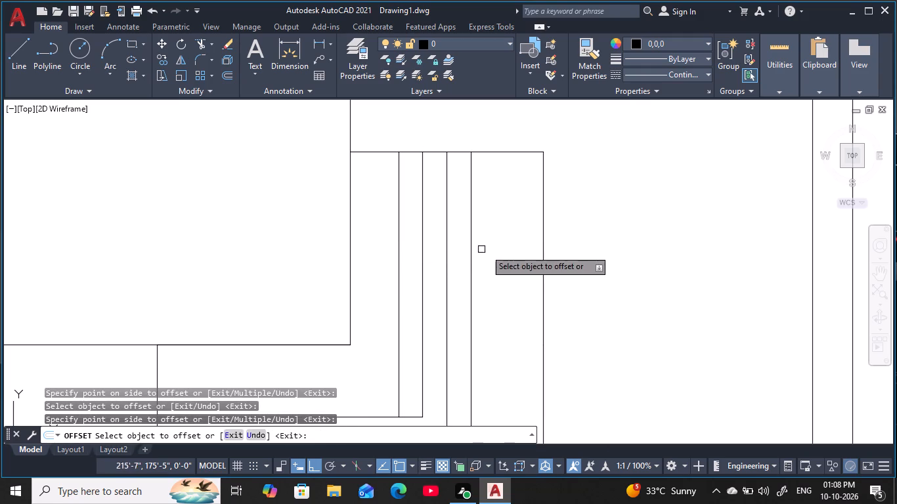
left_click(544, 257)
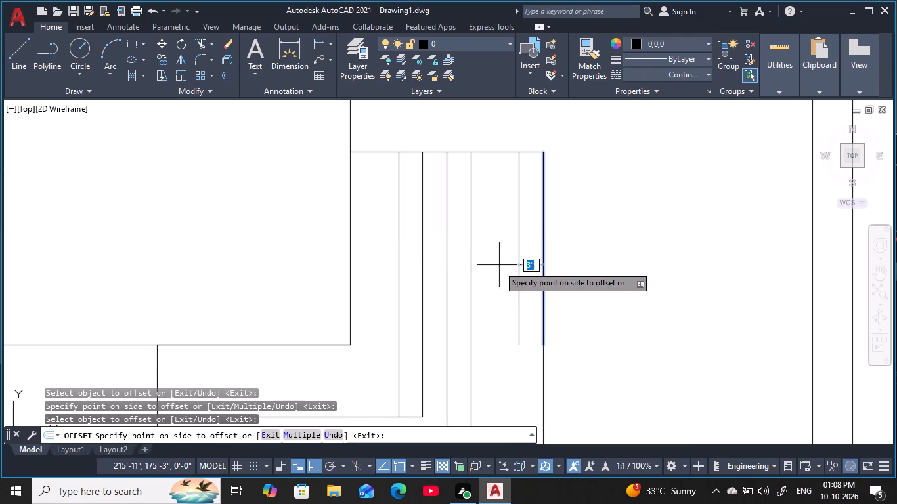
left_click(493, 266)
key("Escape")
key("Escape")
key("Escape")
key("Escape")
key("Escape")
key("Escape")
key("Escape")
key("Escape")
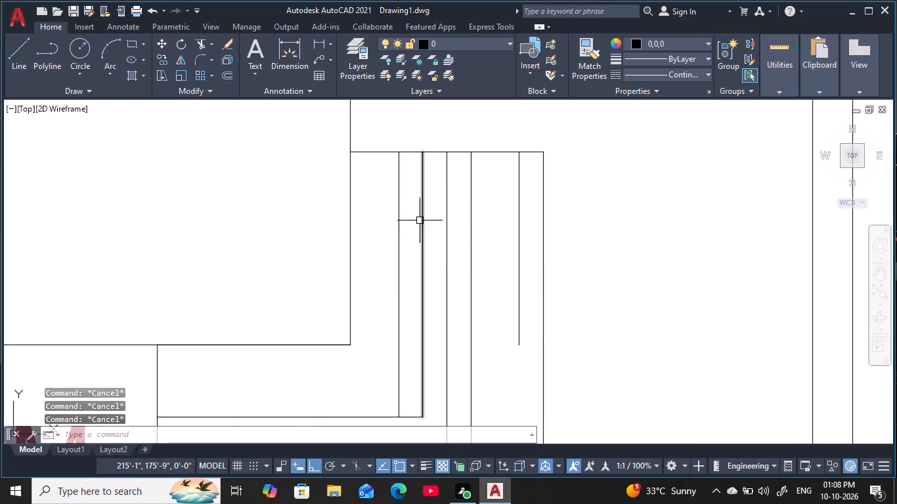
Trim away the original vertical lines beside the bed, keeping the three offset copies.
type("TR")
key("space")
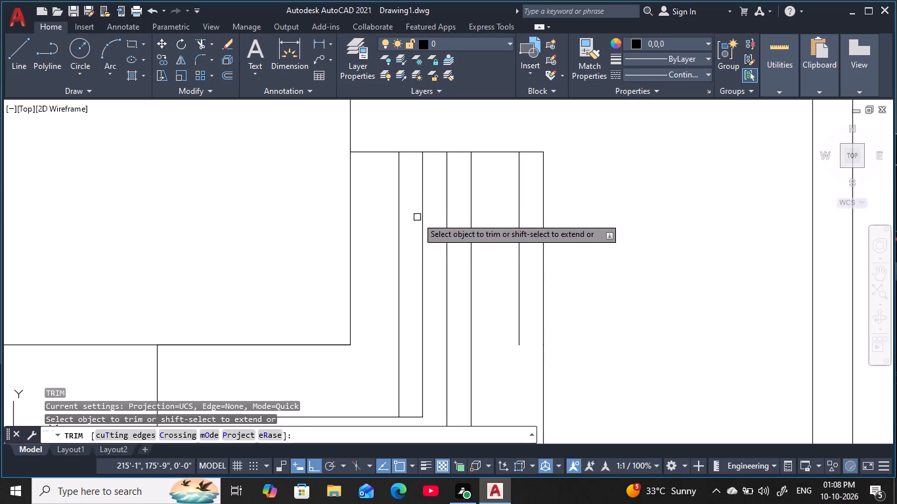
left_click(420, 217)
left_click(466, 220)
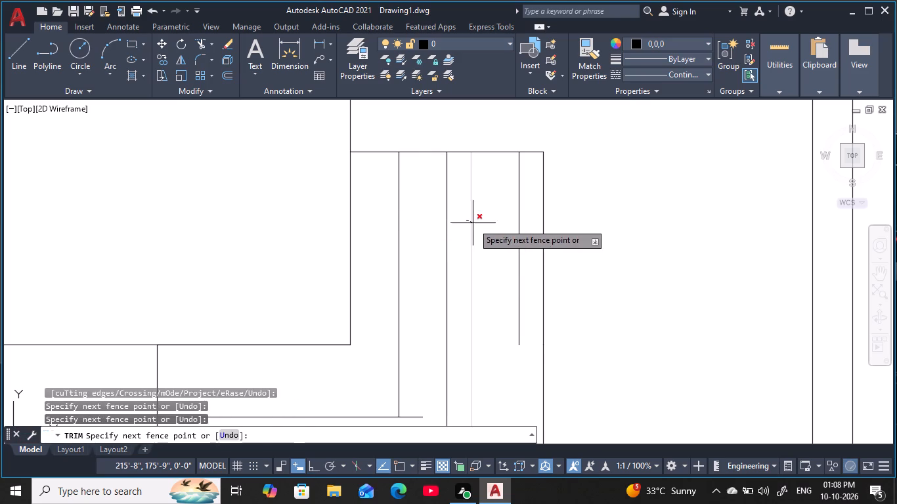
left_click(474, 223)
left_click(532, 225)
left_click(561, 234)
middle_click_drag(579, 244, 579, 242)
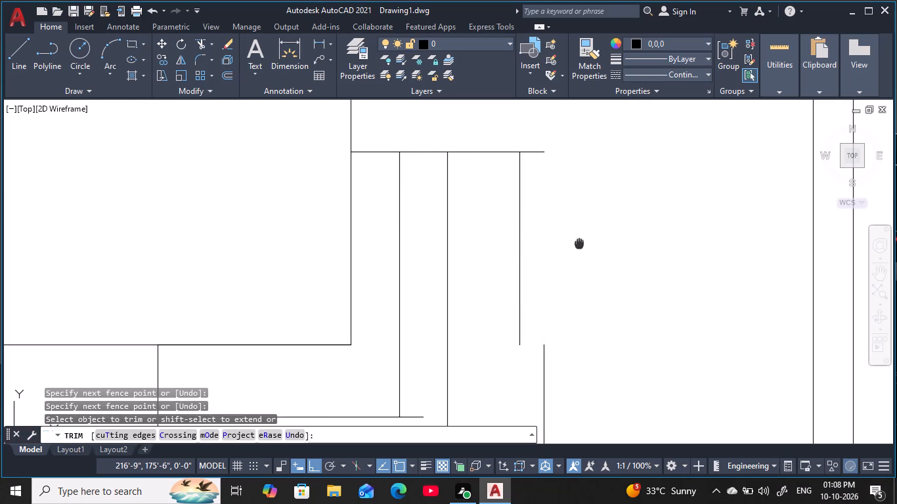
middle_click_drag(579, 242, 619, 152)
key("Escape")
key("Escape")
key("Escape")
key("Escape")
Offset the L-shaped piece's two inner horizontal lines and its outer horizontal edge 3 inches toward the bed.
middle_click_drag(620, 310, 673, 242)
key("Escape")
key("Escape")
key("Escape")
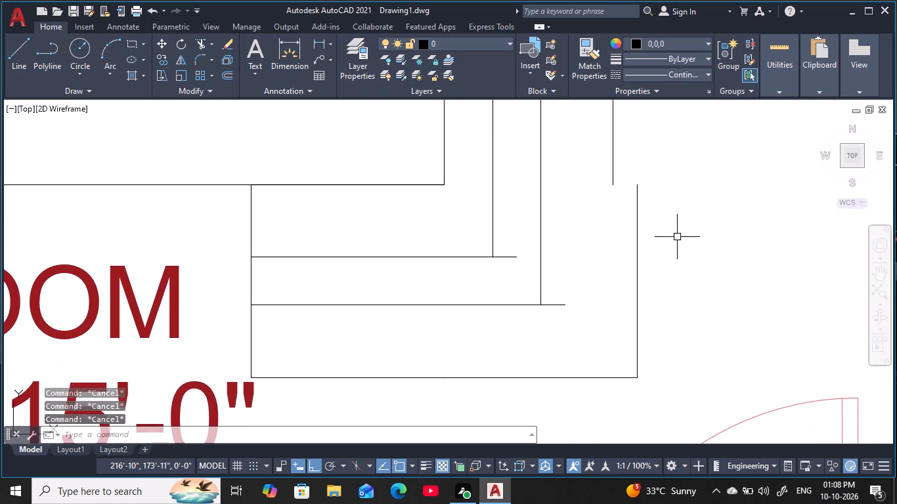
key("o")
key("space")
type("3")
key("space")
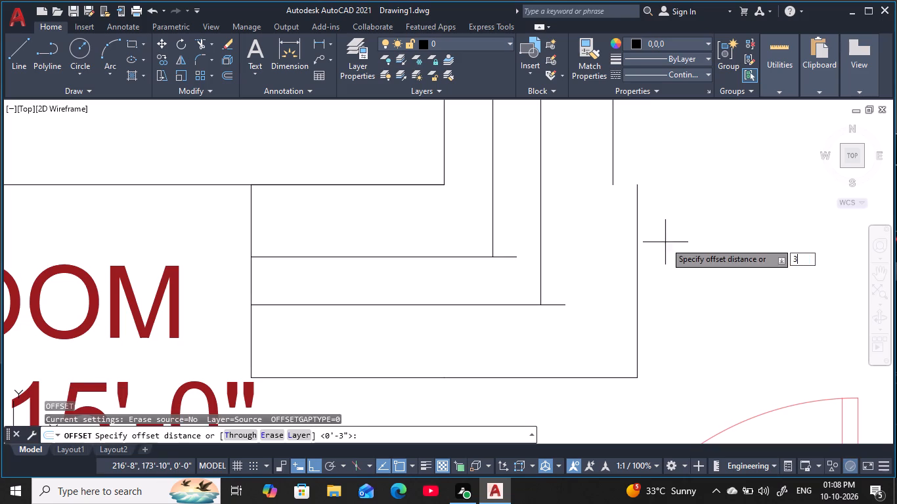
left_click(435, 256)
left_click(431, 213)
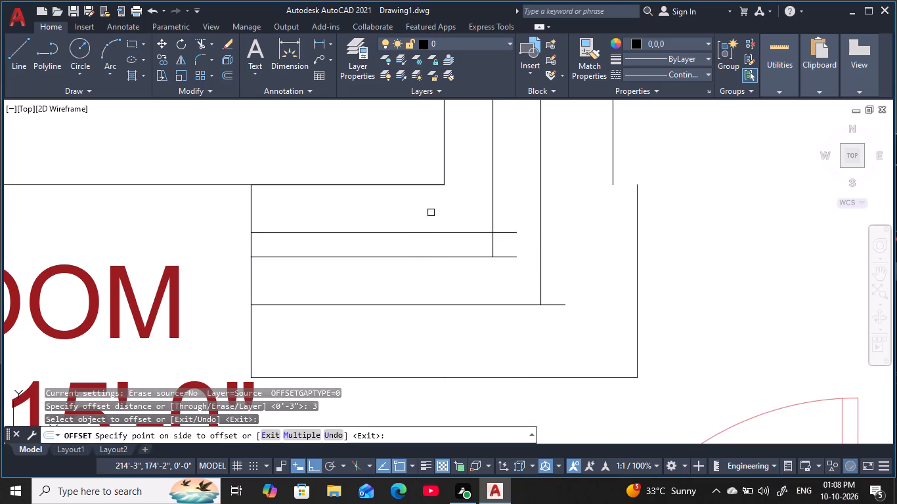
left_click(418, 307)
left_click(419, 280)
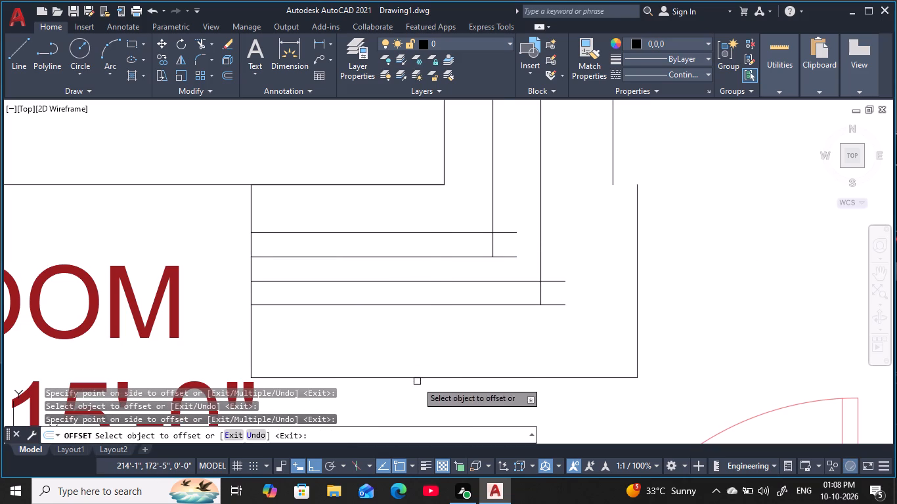
left_click(417, 381)
left_click(416, 379)
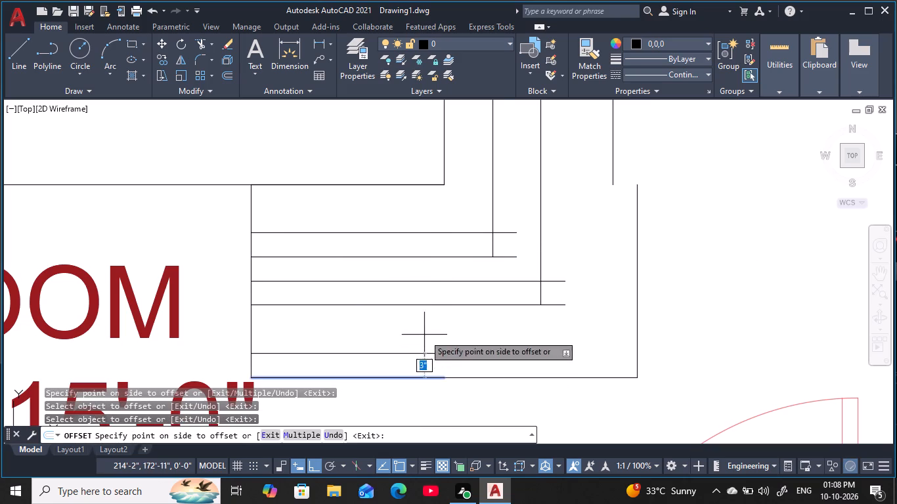
left_click(424, 326)
key("Escape")
key("Escape")
key("Escape")
key("Escape")
key("Escape")
key("Escape")
key("Escape")
Trim away the original horizontal lines below the bed's foot, keeping the three offset copies.
key("t")
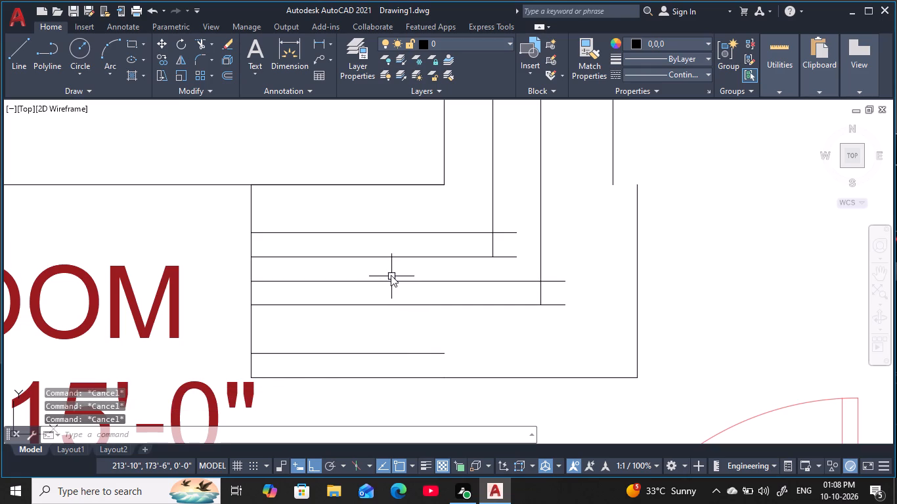
type("R")
key("space")
left_click(394, 259)
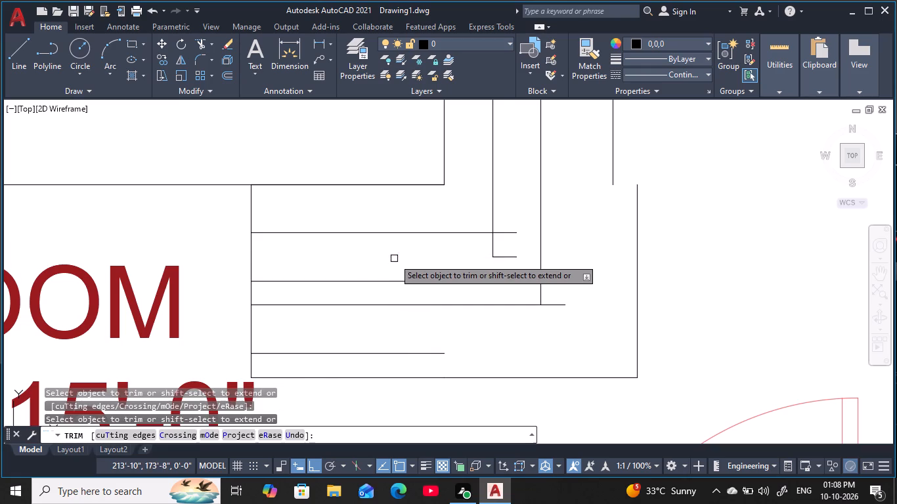
left_click(389, 303)
left_click(387, 379)
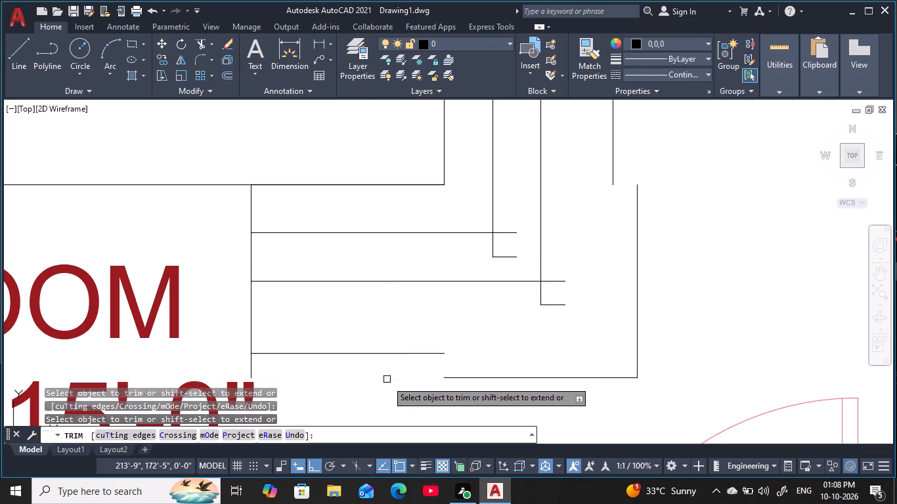
key("Escape")
key("Escape")
key("Escape")
key("Escape")
key("Escape")
key("Escape")
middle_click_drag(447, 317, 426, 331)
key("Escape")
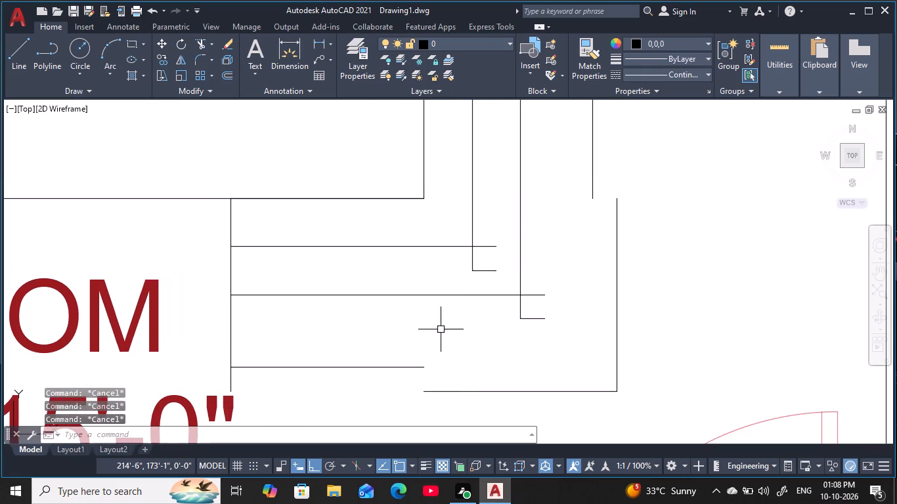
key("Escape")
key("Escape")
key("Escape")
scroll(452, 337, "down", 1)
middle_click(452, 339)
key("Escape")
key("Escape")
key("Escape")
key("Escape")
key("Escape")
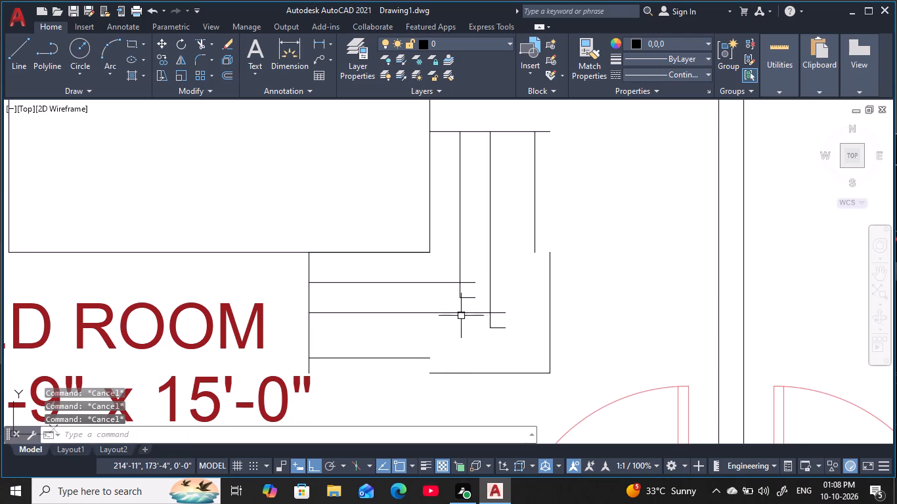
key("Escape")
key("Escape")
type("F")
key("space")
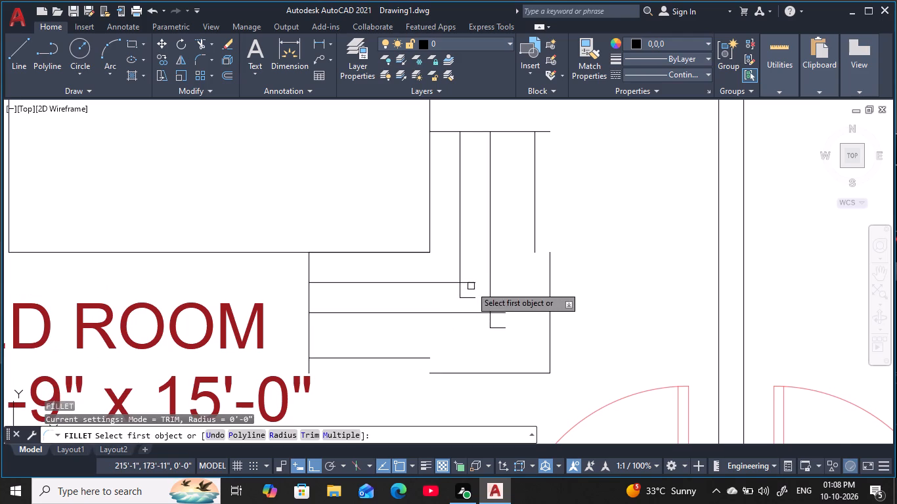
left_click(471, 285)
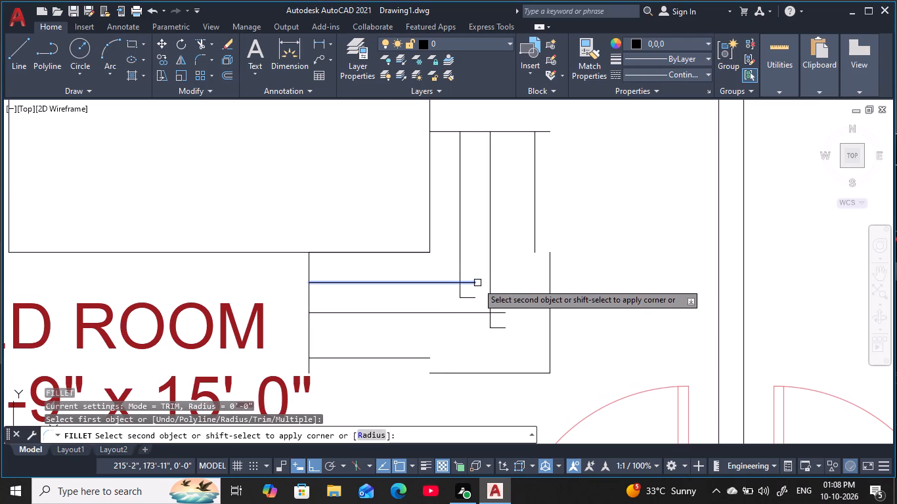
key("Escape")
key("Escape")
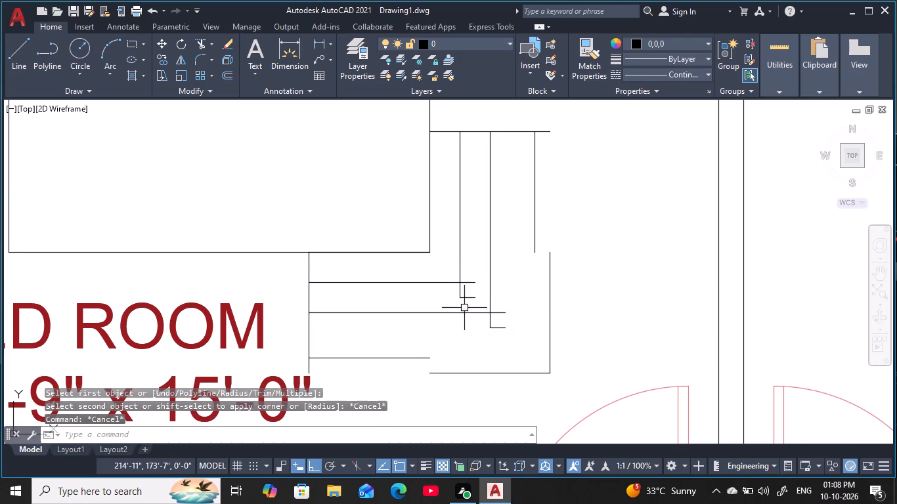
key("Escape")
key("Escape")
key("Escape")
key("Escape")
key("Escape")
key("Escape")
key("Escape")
Fillet the outermost horizontal and vertical offset lines into a sharp corner.
type("F")
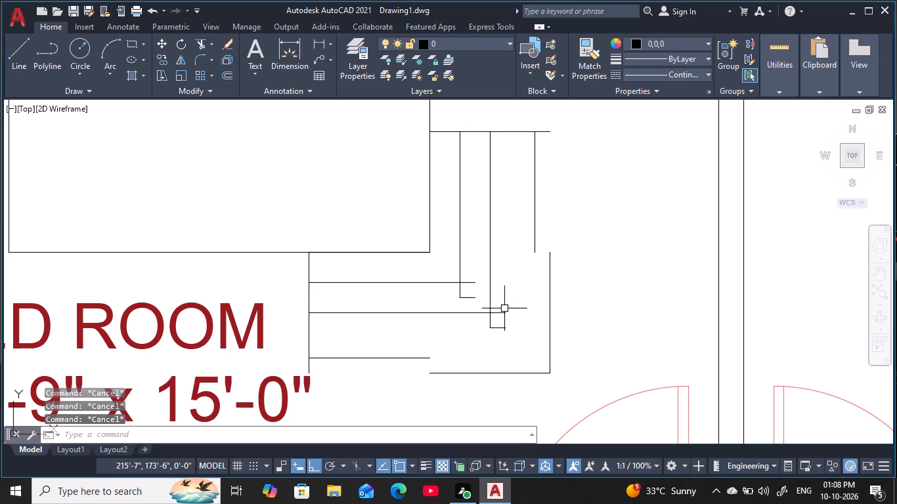
key("space")
left_click(419, 360)
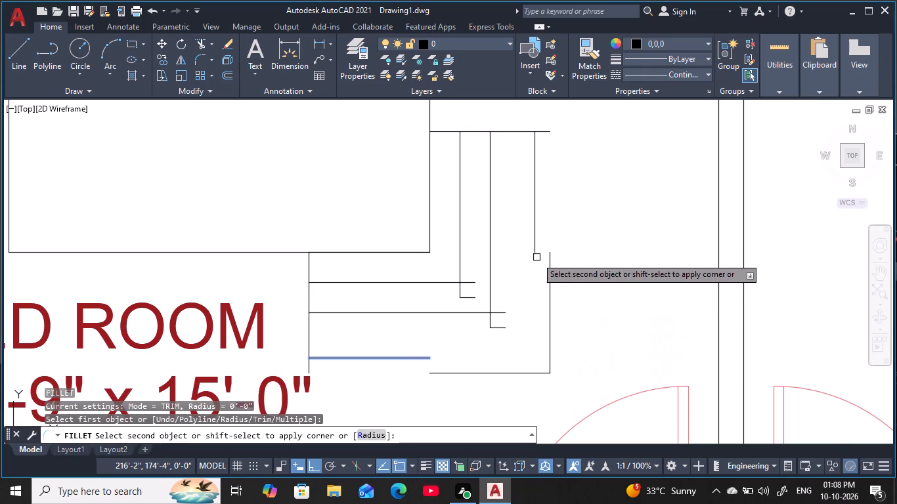
left_click(538, 250)
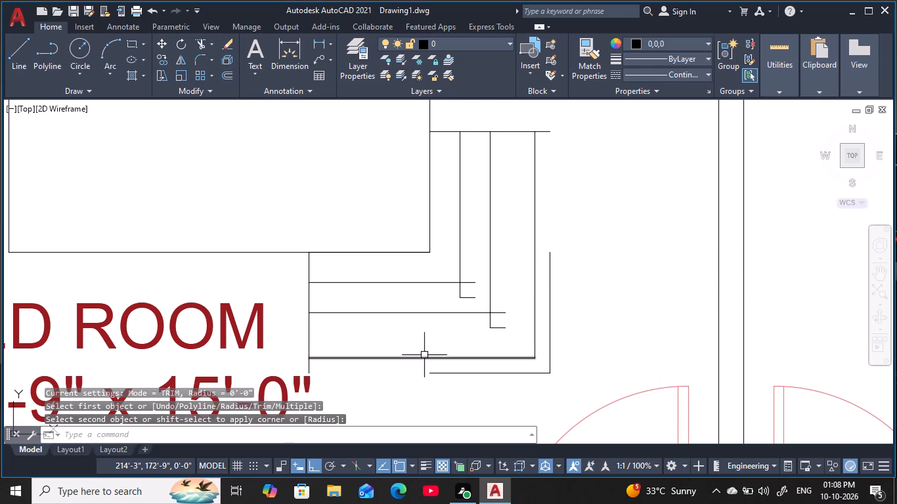
key("Escape")
key("Escape")
key("Escape")
key("Escape")
key("Escape")
Trim the overshooting line ends at the inner and middle corners of the L-shaped piece below the bed's foot.
key("t")
type("R")
key("space")
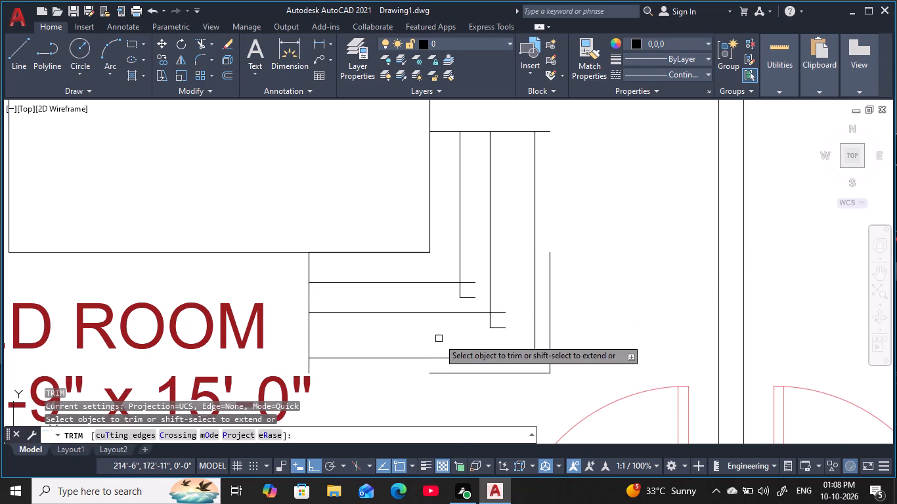
left_click(492, 325)
left_click(500, 333)
left_click(504, 329)
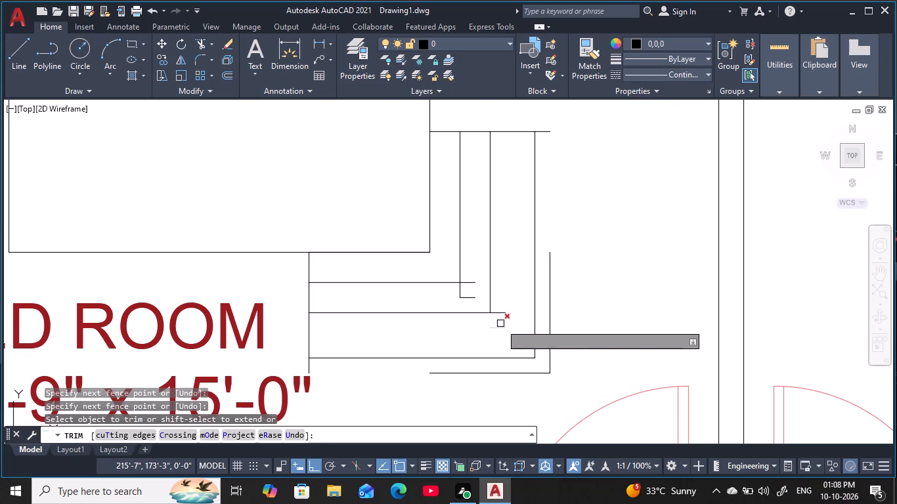
left_click(500, 324)
left_click(496, 334)
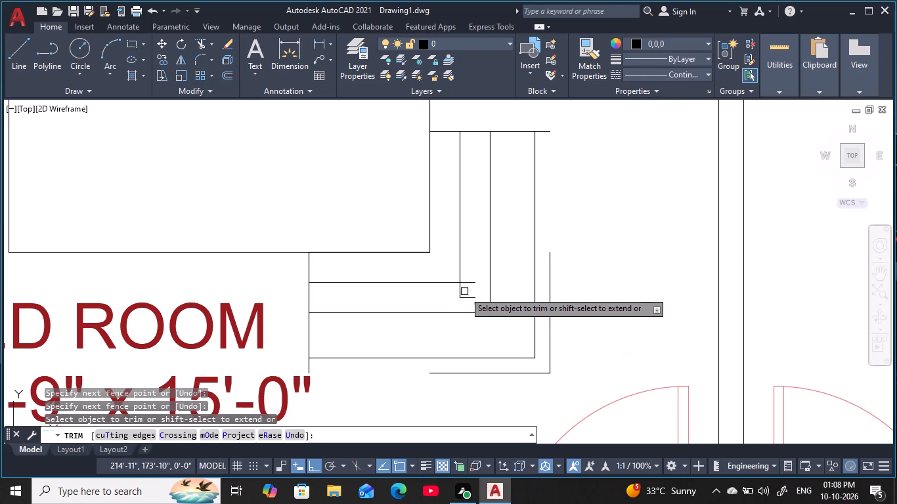
left_click(464, 291)
left_click(468, 301)
left_click(469, 295)
left_click(454, 295)
left_click(466, 292)
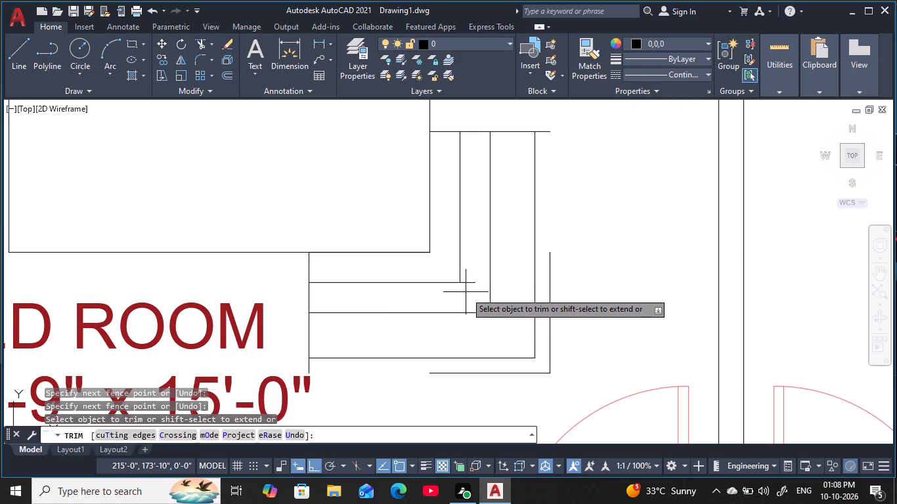
left_click(474, 280)
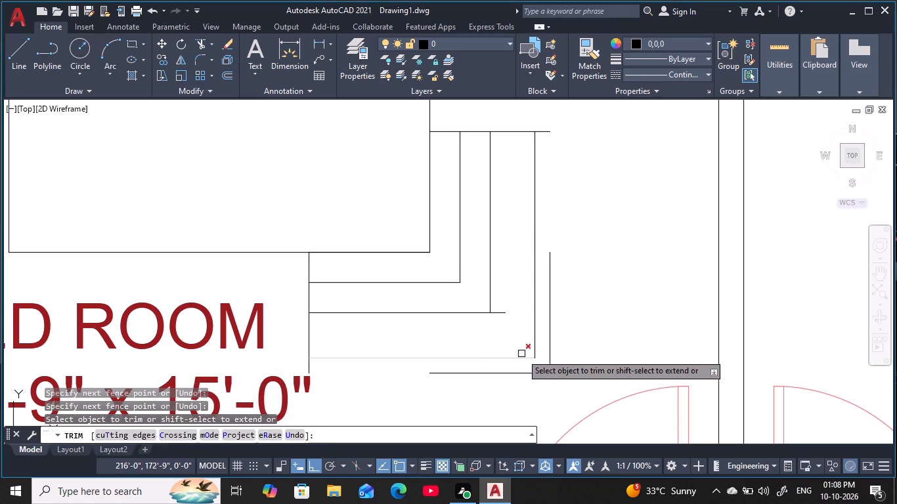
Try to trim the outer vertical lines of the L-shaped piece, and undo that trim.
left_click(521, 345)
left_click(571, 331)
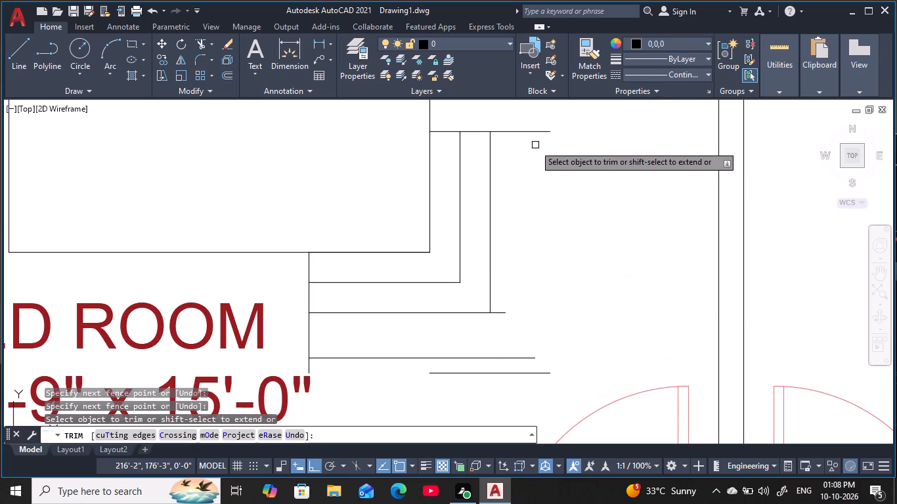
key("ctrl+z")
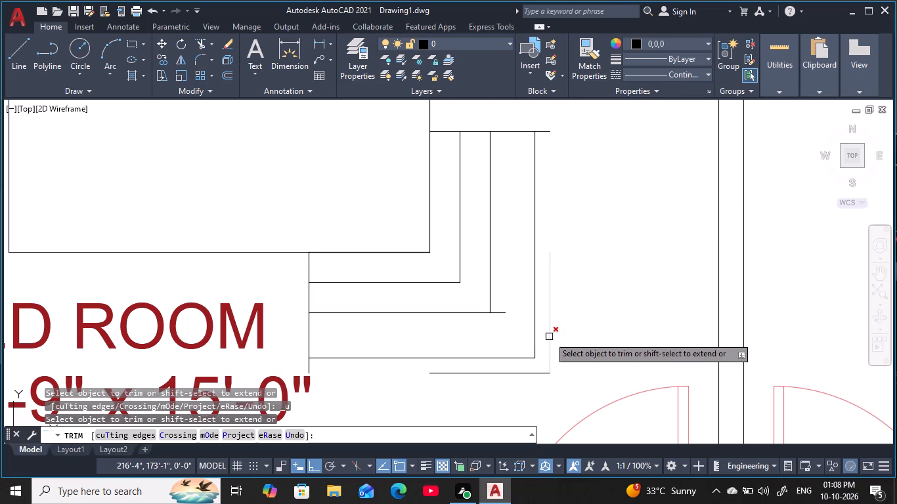
Trim away the leftover outermost lines, the middle corner's horizontal overhang and the top edge's overhang on the L-shaped piece.
left_click(549, 337)
left_click(540, 375)
left_click(502, 313)
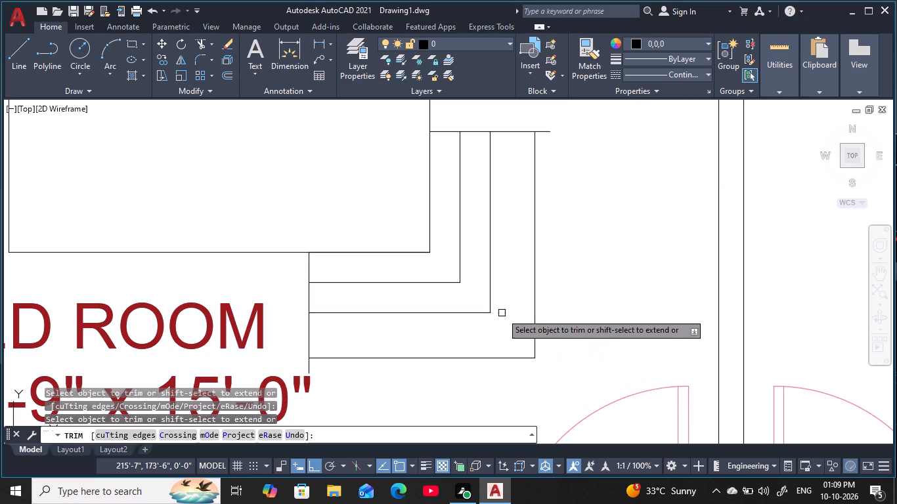
left_click(546, 131)
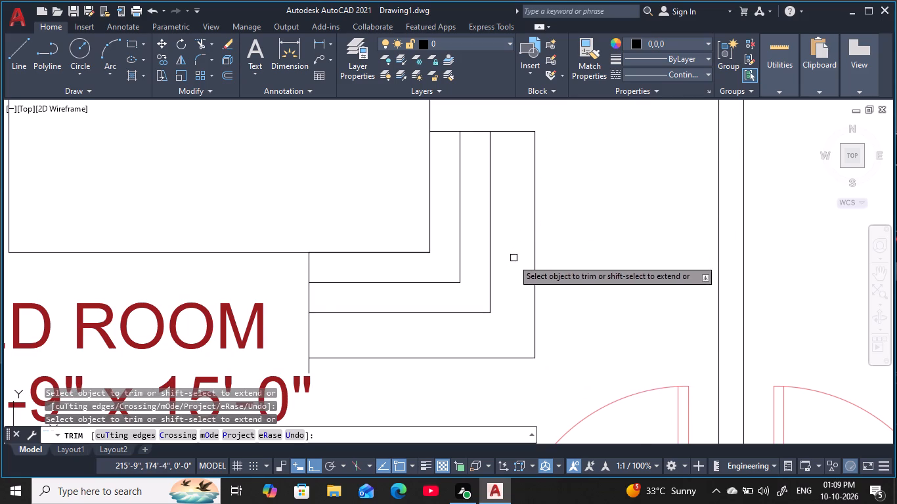
key("Escape")
scroll(510, 272, "down", 1)
key("Escape")
key("Escape")
key("Escape")
key("Escape")
key("Escape")
key("Escape")
key("Escape")
key("Escape")
key("Escape")
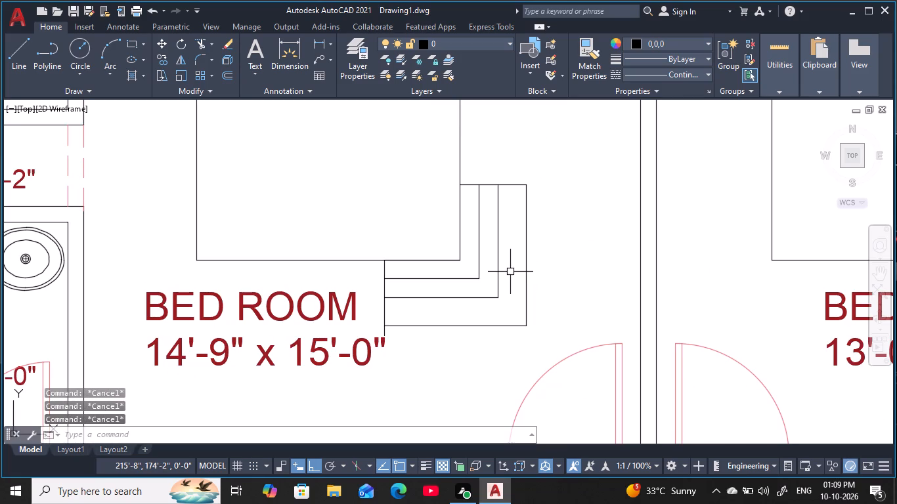
key("Escape")
key("Escape")
key("Escape")
key("Escape")
key("Escape")
key("Escape")
middle_click_drag(515, 190, 512, 210)
key("Escape")
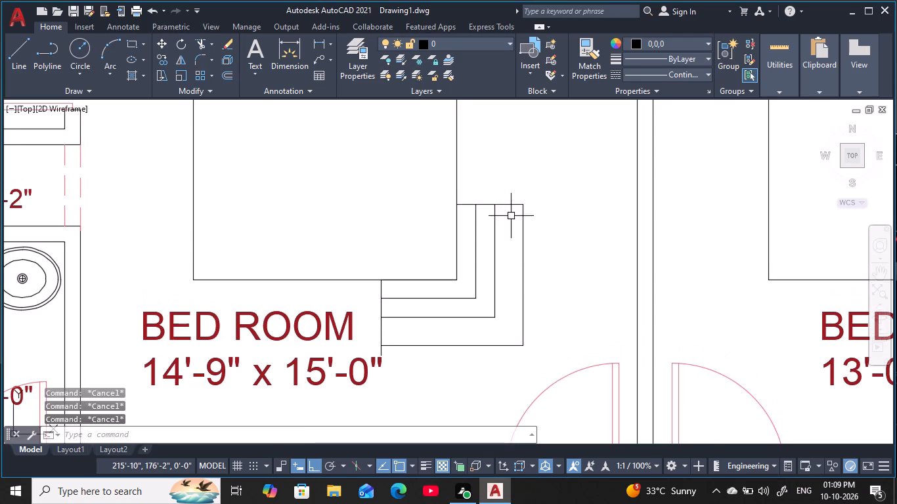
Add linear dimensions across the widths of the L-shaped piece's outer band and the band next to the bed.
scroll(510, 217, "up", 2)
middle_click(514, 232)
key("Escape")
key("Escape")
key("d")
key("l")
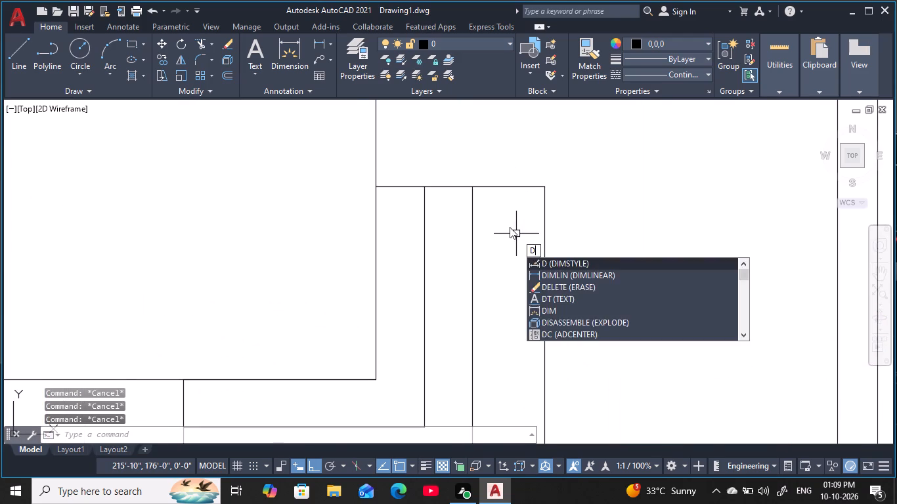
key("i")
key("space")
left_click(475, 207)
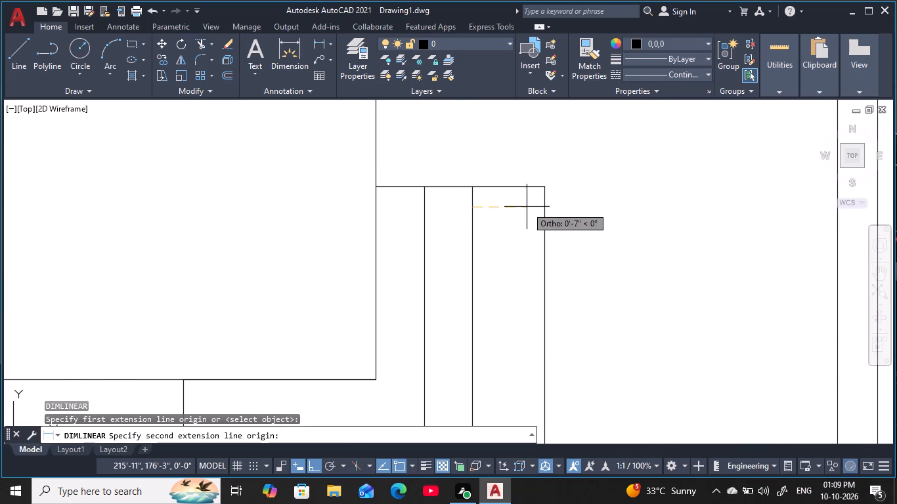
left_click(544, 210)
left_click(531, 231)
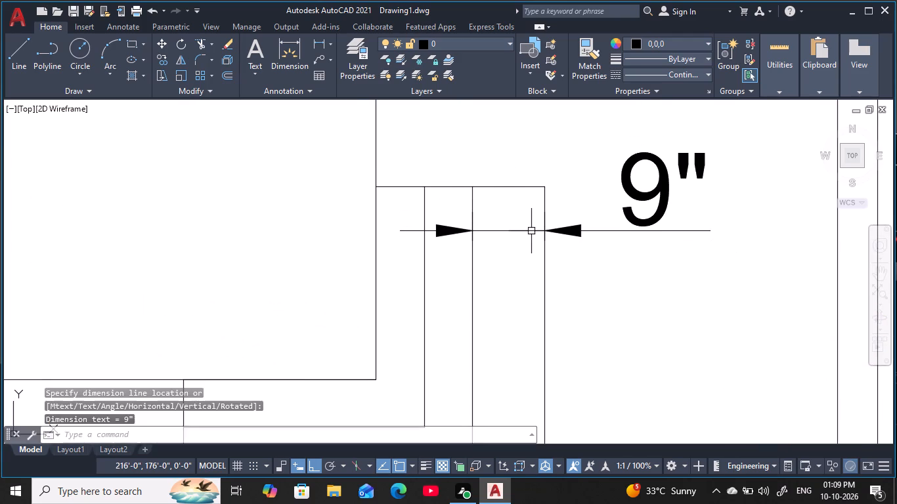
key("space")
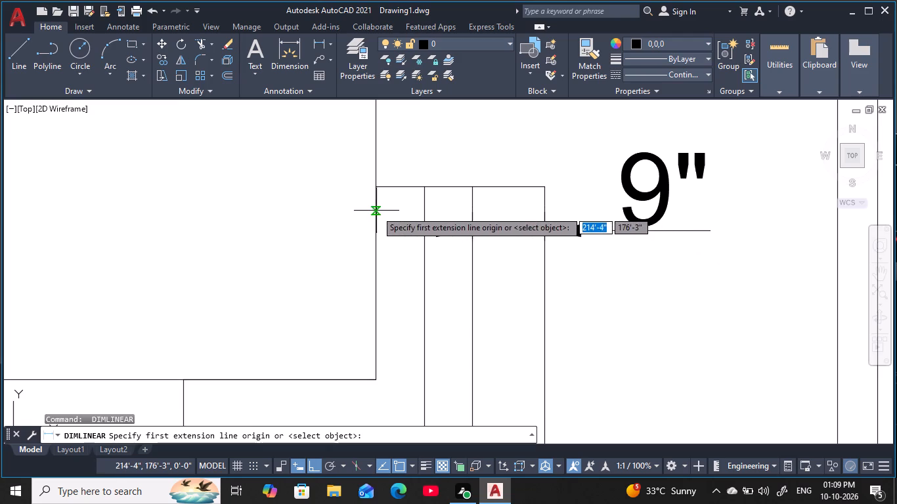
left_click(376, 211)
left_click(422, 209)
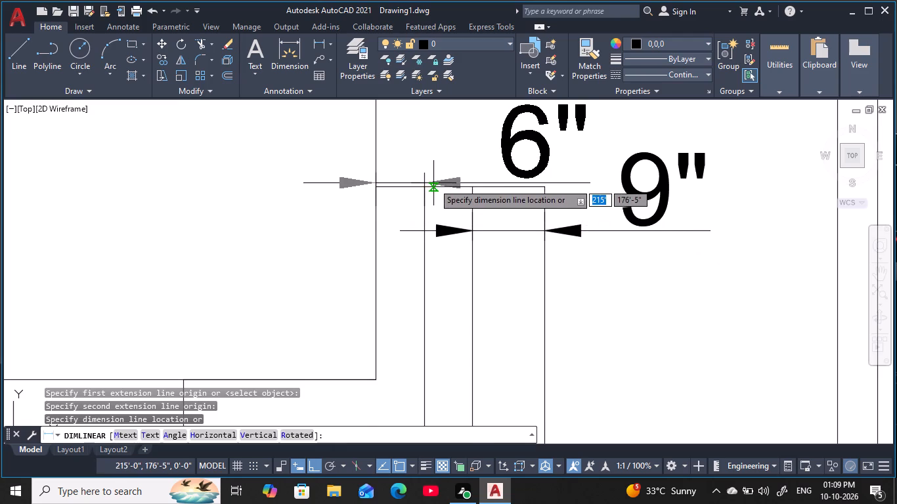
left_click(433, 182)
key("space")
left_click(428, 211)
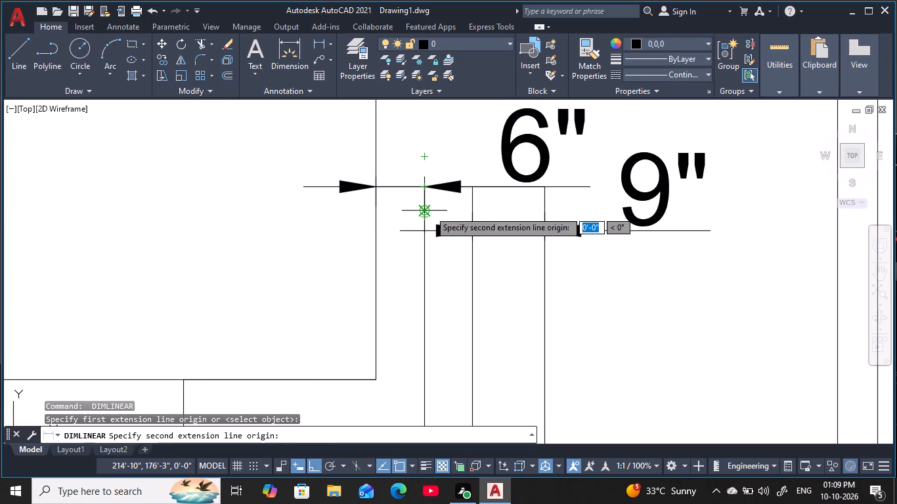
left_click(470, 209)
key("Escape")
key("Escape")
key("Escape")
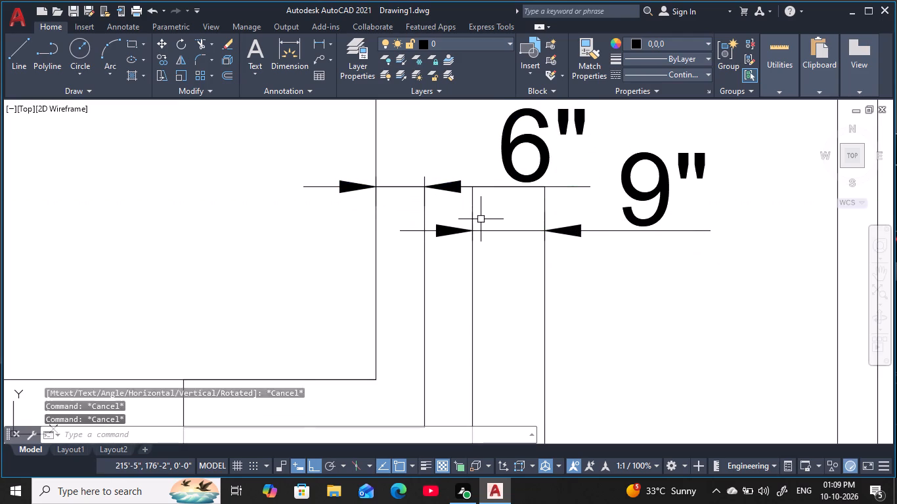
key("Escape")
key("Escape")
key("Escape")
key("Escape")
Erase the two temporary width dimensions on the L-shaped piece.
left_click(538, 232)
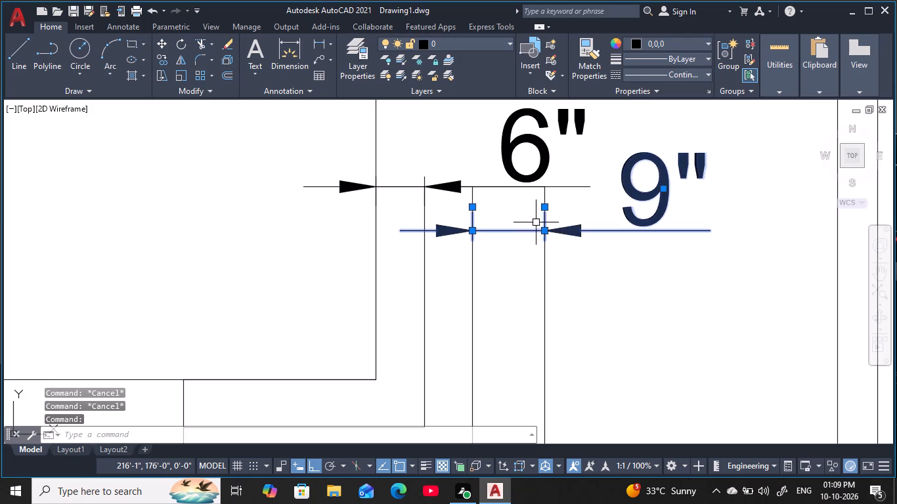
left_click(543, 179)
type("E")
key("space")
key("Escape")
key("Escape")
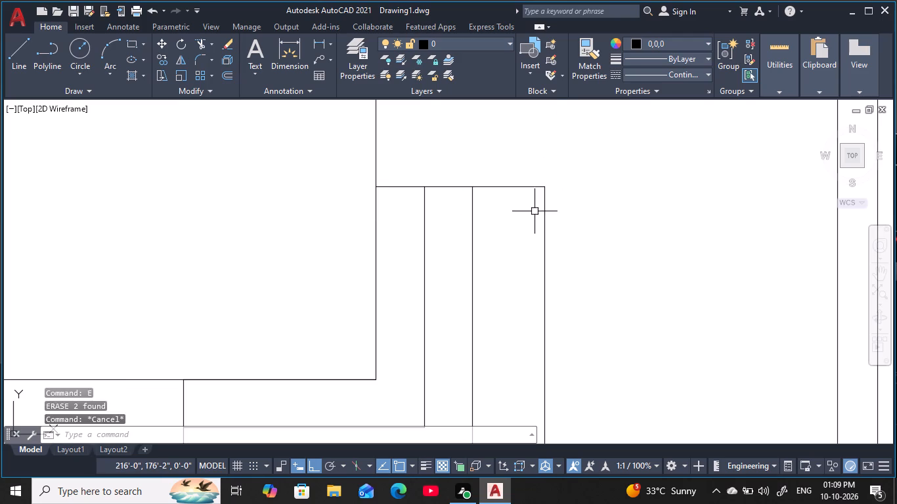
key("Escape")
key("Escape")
Offset the L-shaped piece's outermost vertical and horizontal edges 3 inches inward.
middle_click_drag(527, 226, 527, 175)
scroll(524, 223, "down", 1)
key("Escape")
key("Escape")
scroll(535, 166, "down", 1)
key("Escape")
key("Escape")
key("Escape")
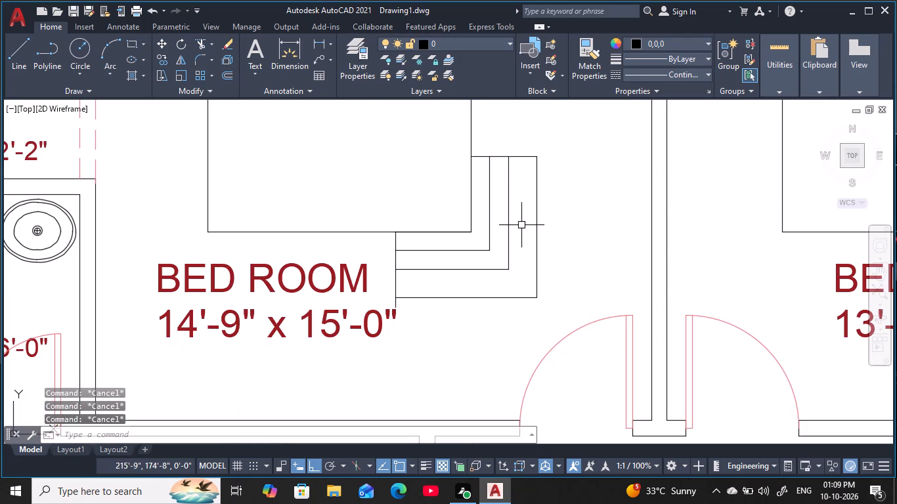
key("o")
key("space")
type("3")
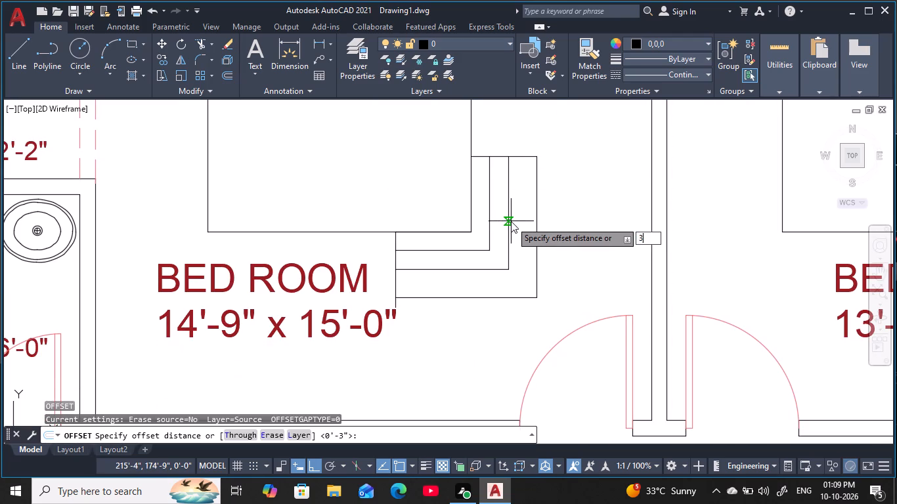
key("space")
left_click(538, 218)
left_click(517, 234)
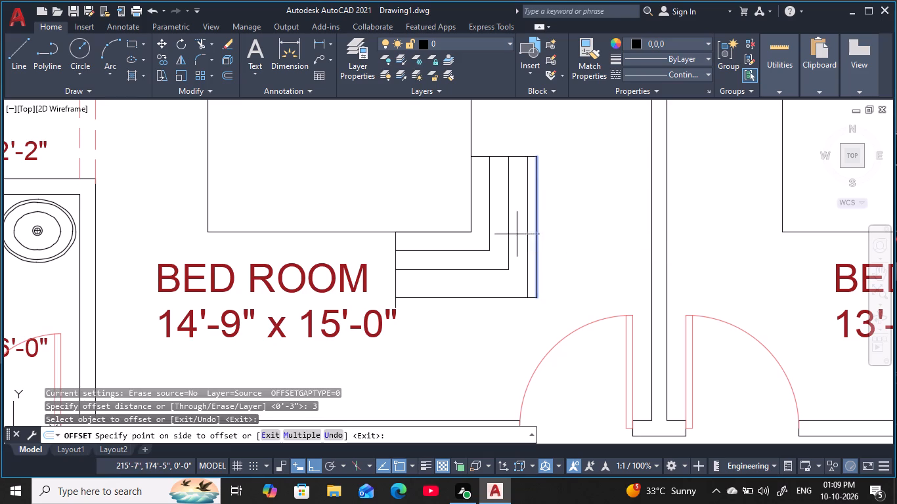
left_click(507, 298)
left_click(508, 280)
key("Escape")
key("Escape")
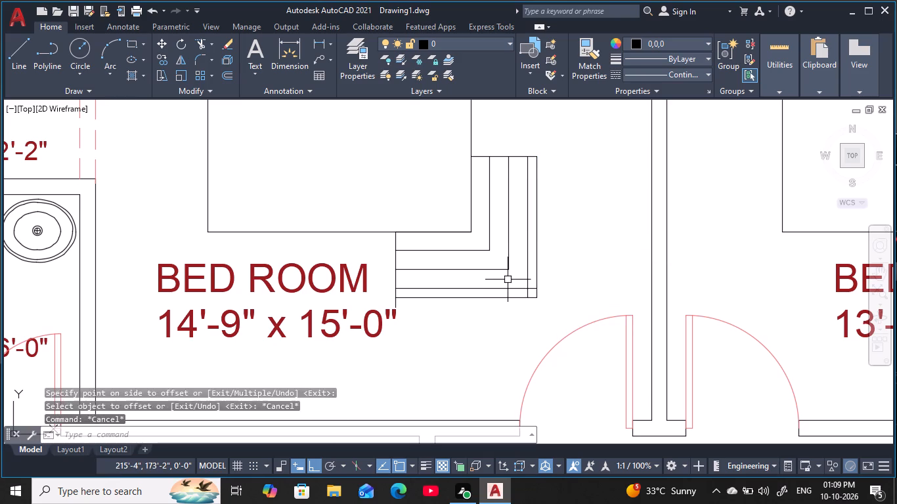
key("Escape")
key("Escape")
key("Escape")
Fillet the two new offset lines into a sharp corner with zero radius.
key("f")
key("space")
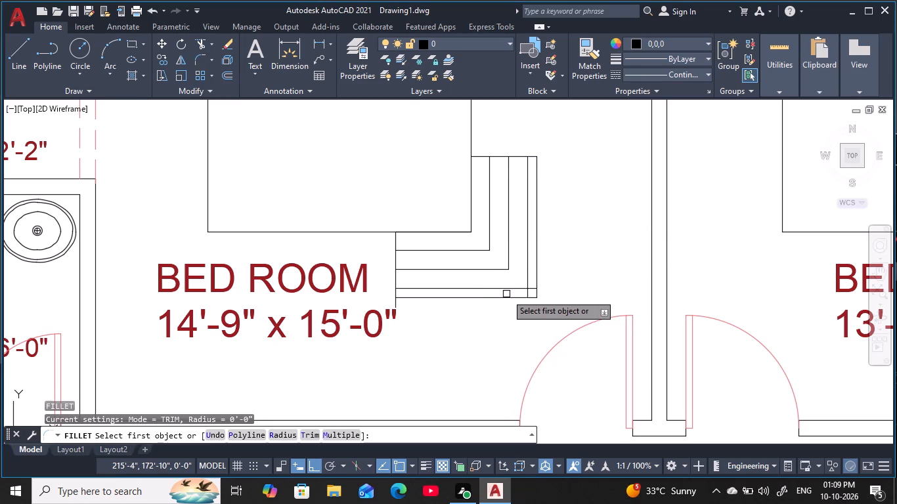
left_click(510, 289)
left_click(525, 279)
key("Escape")
key("Escape")
key("Escape")
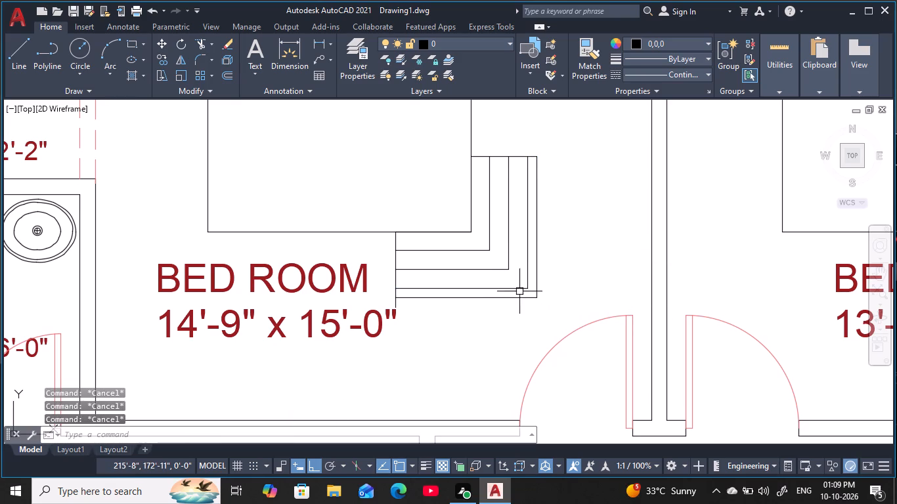
key("Escape")
key("Escape")
Trim away the old outermost vertical and horizontal edges and the top edge's overhang past the new outer line.
key("t")
key("r")
key("space")
left_click(513, 302)
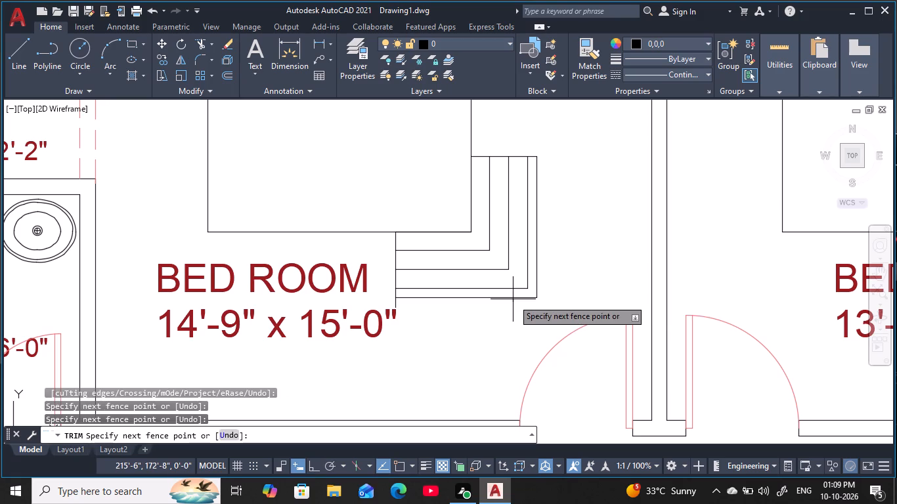
left_click(513, 295)
left_click(536, 290)
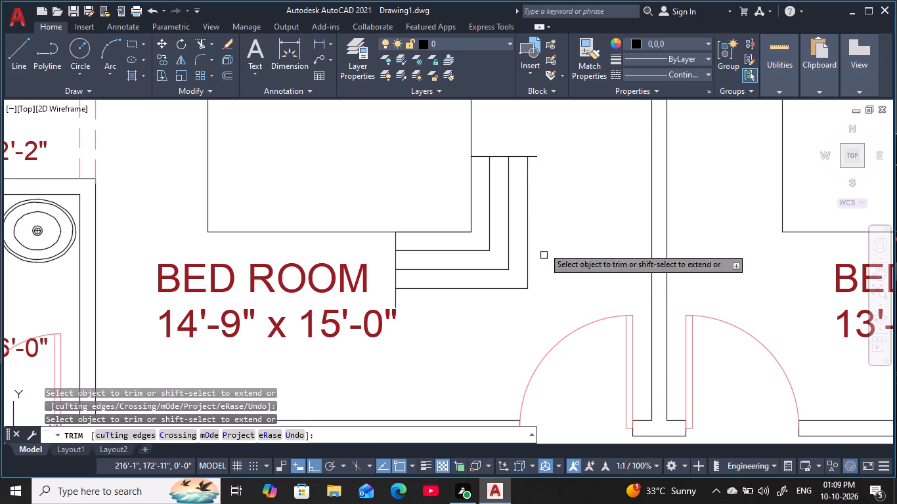
scroll(533, 163, "up", 2)
left_click(536, 147)
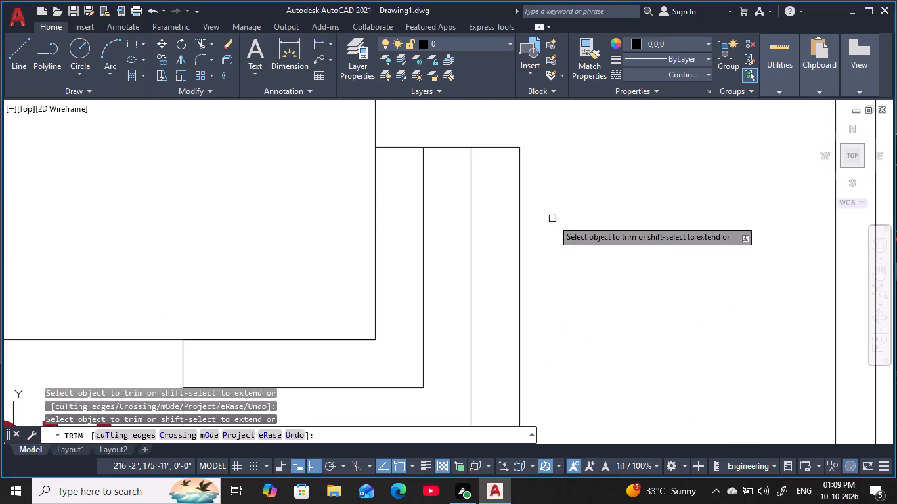
Trim the short vertical stub projecting below the L-shaped piece's end beside the bedroom label.
scroll(556, 234, "down", 2)
middle_click_drag(588, 190, 592, 180)
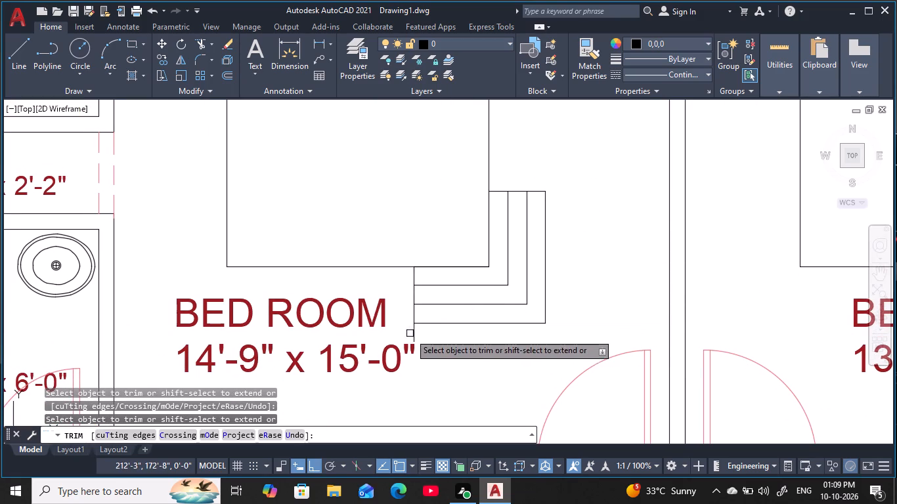
left_click(410, 333)
key("Escape")
key("Escape")
key("Escape")
key("Escape")
key("space")
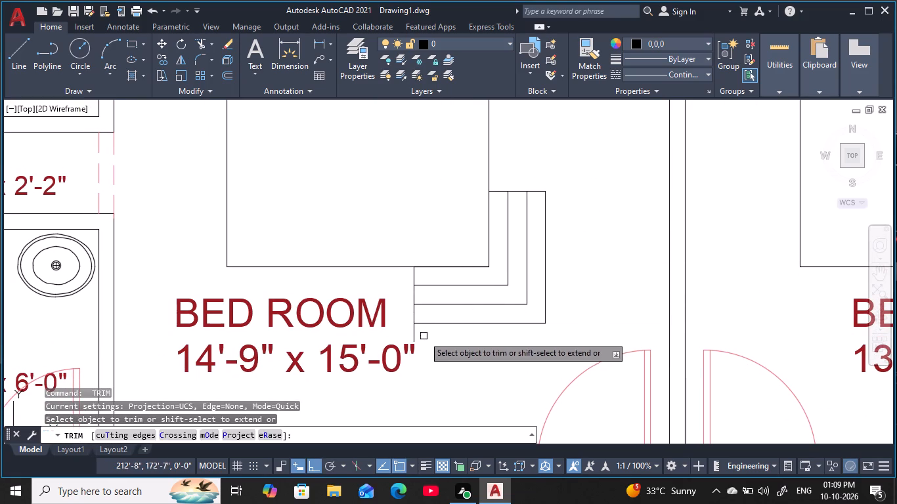
left_click(423, 337)
left_click(406, 333)
key("Escape")
key("Escape")
key("Escape")
key("Escape")
key("Escape")
key("Escape")
Hatch the band next to the bed and the outermost band of the L-shaped piece, leaving the middle band empty.
middle_click_drag(491, 264, 456, 274)
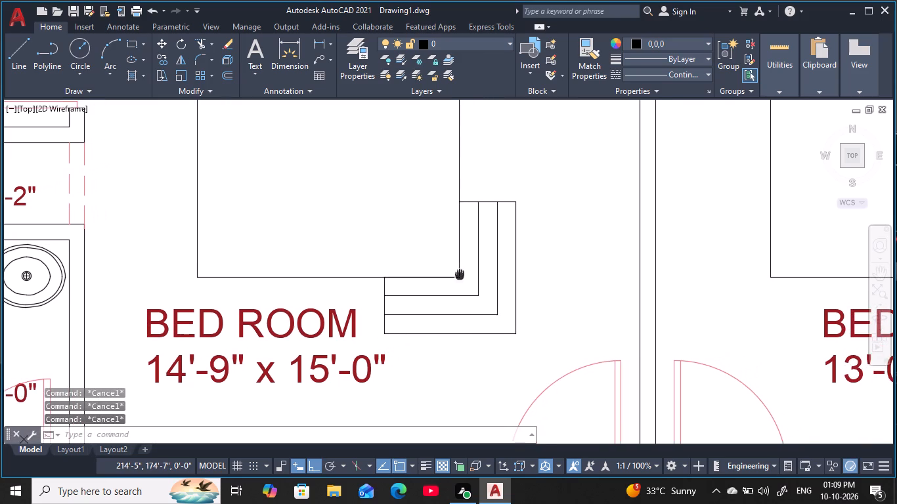
key("Escape")
key("Escape")
key("Escape")
key("Escape")
key("Escape")
type("H")
key("space")
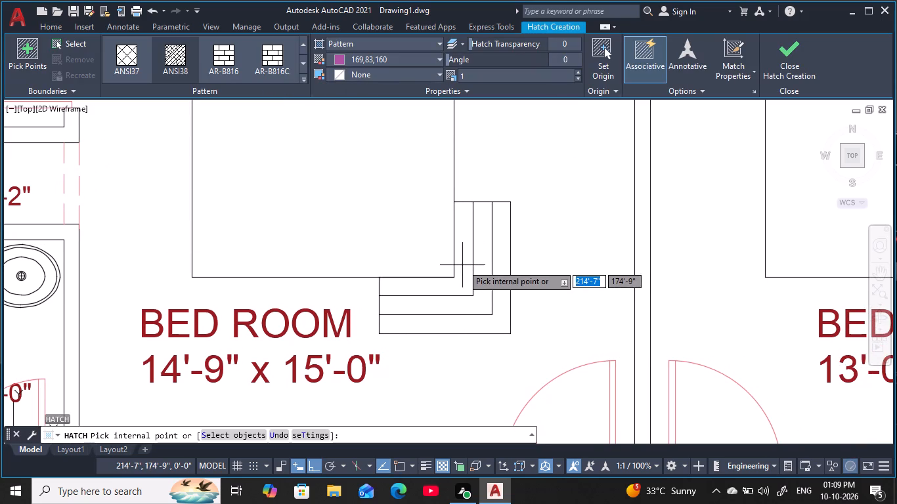
left_click(463, 264)
left_click(504, 313)
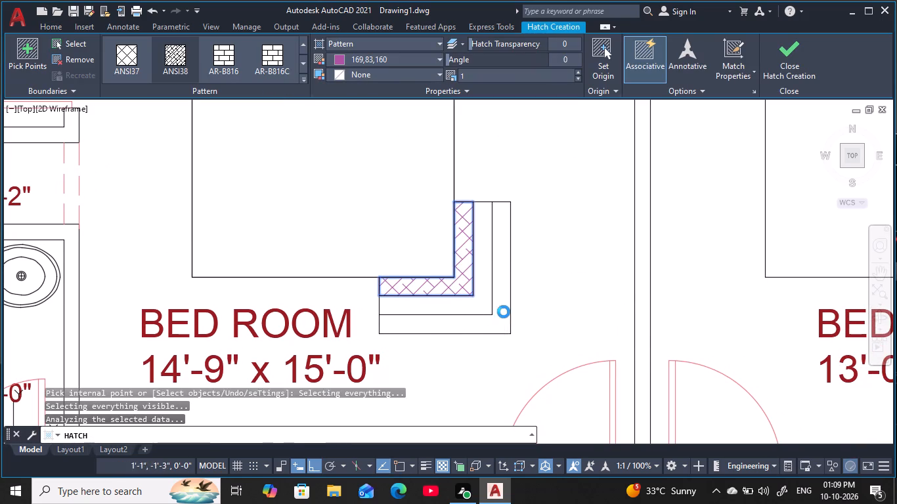
key("Escape")
key("Escape")
key("Escape")
key("Escape")
key("Escape")
key("Escape")
key("Escape")
key("Escape")
key("Escape")
key("Escape")
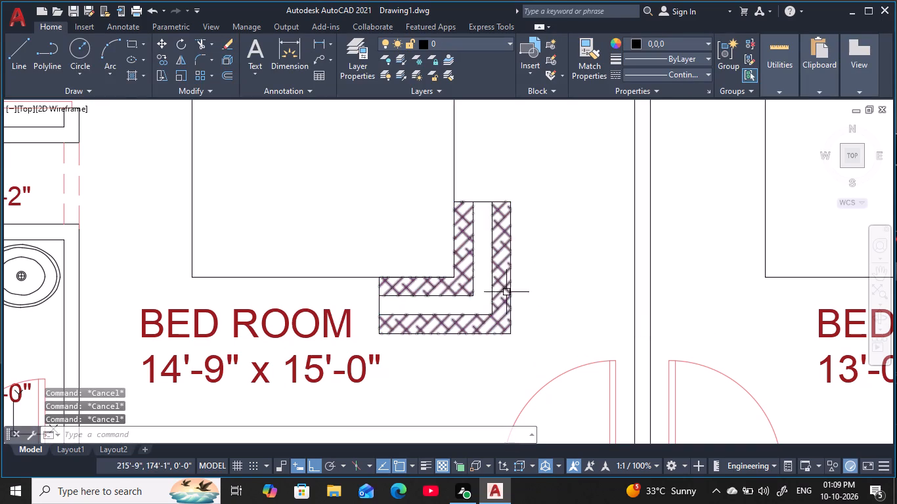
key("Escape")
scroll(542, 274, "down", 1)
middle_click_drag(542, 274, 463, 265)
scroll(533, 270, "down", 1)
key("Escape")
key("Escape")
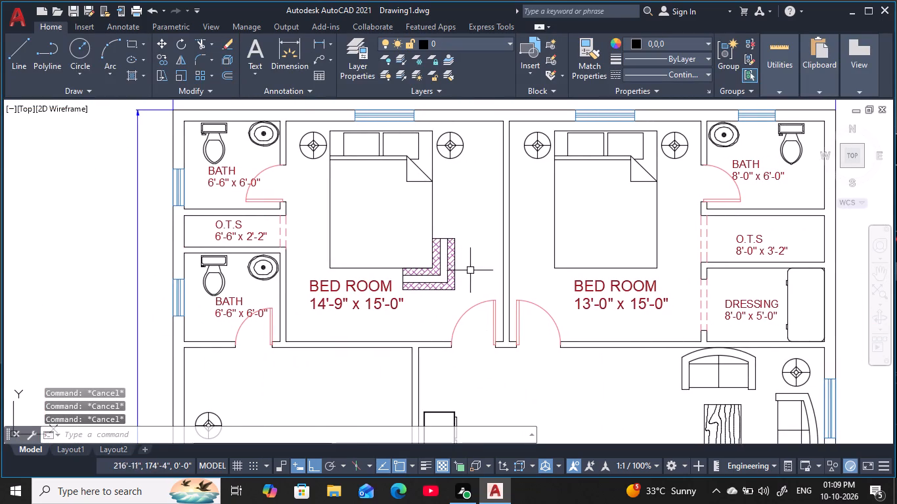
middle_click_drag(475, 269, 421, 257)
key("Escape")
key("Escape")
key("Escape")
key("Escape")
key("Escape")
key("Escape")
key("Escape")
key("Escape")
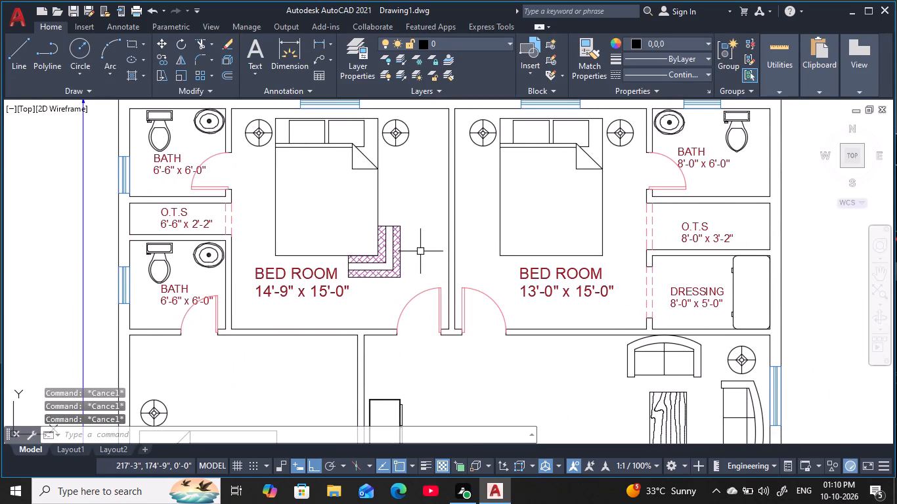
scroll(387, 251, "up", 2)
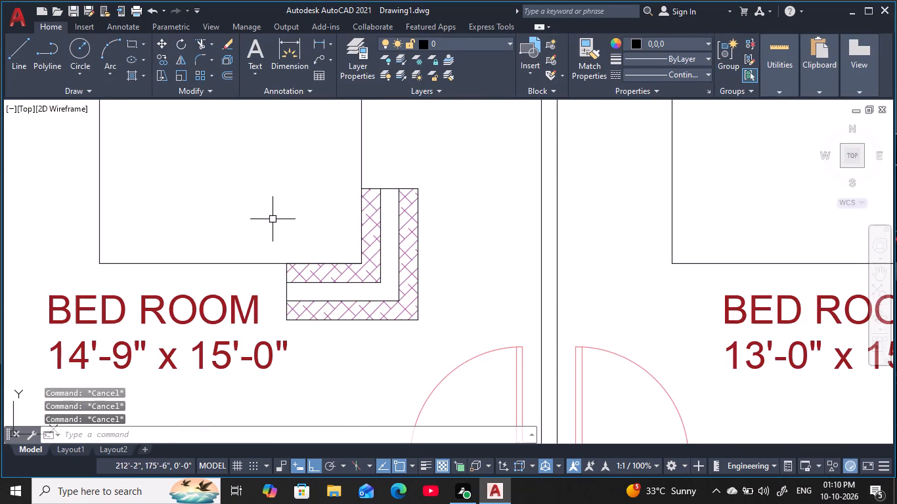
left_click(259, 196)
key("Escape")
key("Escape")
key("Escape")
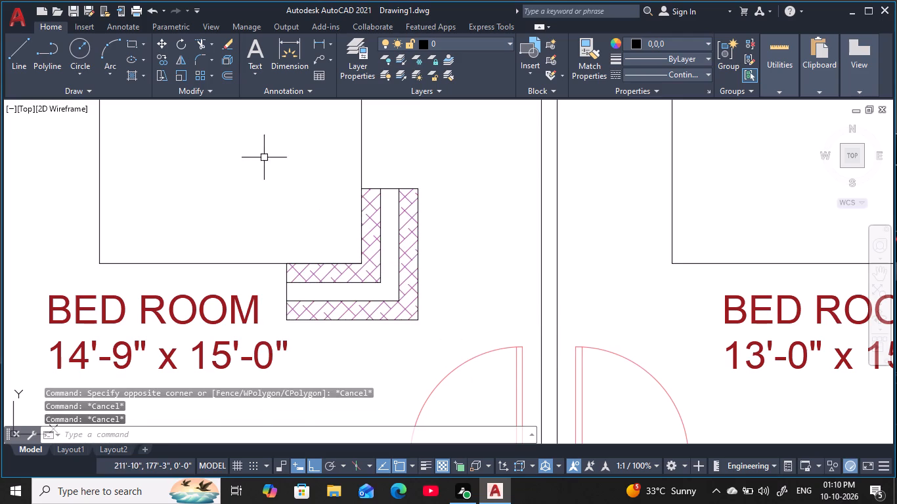
Copy the hatched L-shaped piece from the bed's foot corner into the empty space west of the floor plan.
left_click(246, 157)
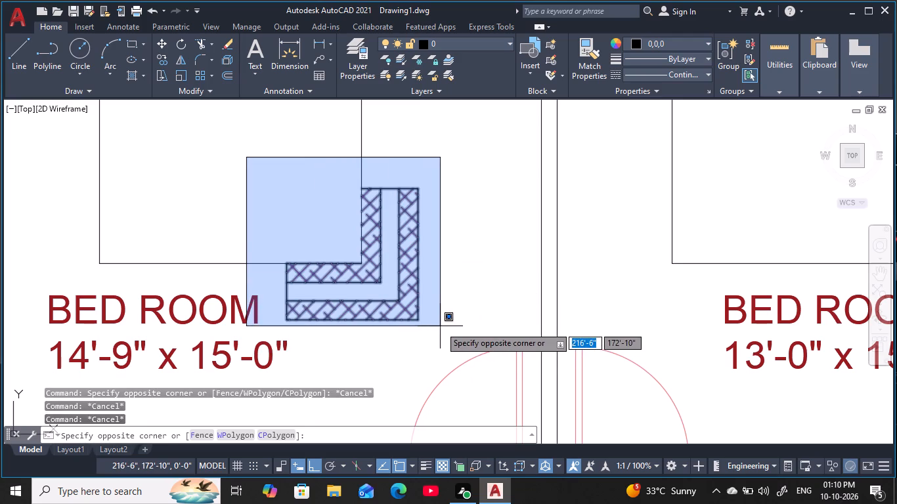
left_click(440, 326)
type("CO")
key("space")
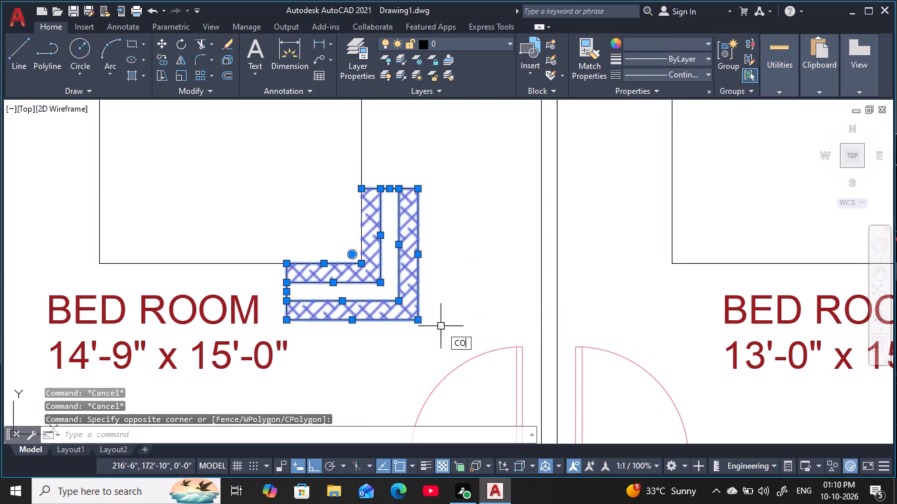
left_click(364, 264)
middle_click_drag(543, 269, 546, 257)
scroll(546, 256, "down", 3)
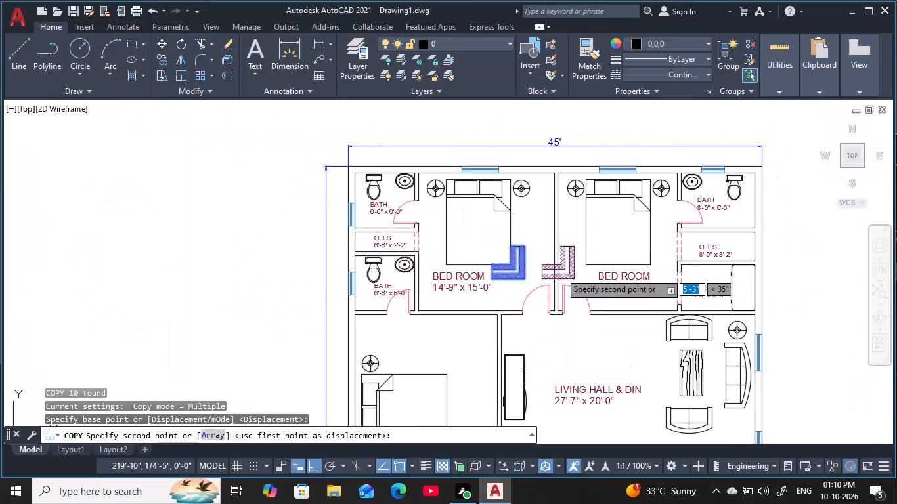
middle_click_drag(561, 272, 514, 265)
left_click(188, 269)
key("Escape")
key("Escape")
key("Escape")
key("Escape")
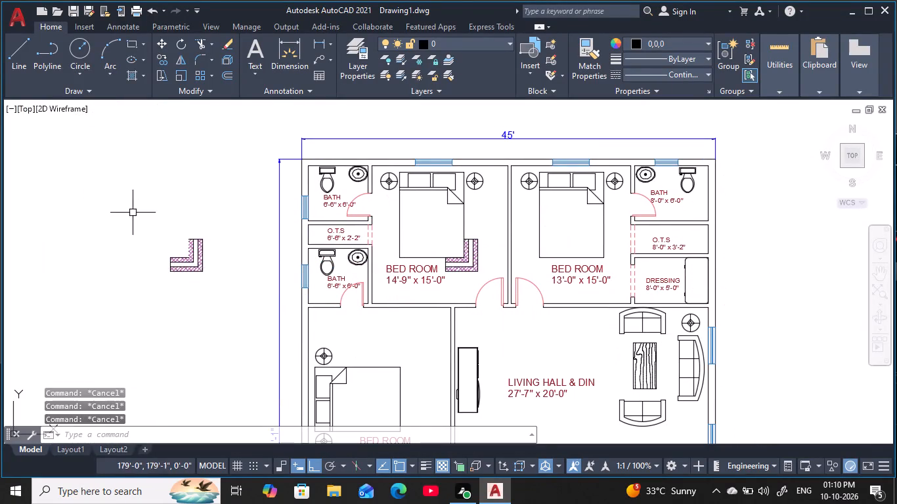
key("Escape")
key("Escape")
key("Escape")
key("Escape")
Draw a line closing the open inner vertical edge of the copied L-shaped piece.
scroll(172, 247, "up", 3)
middle_click_drag(173, 247, 173, 241)
key("Escape")
key("Escape")
key("Escape")
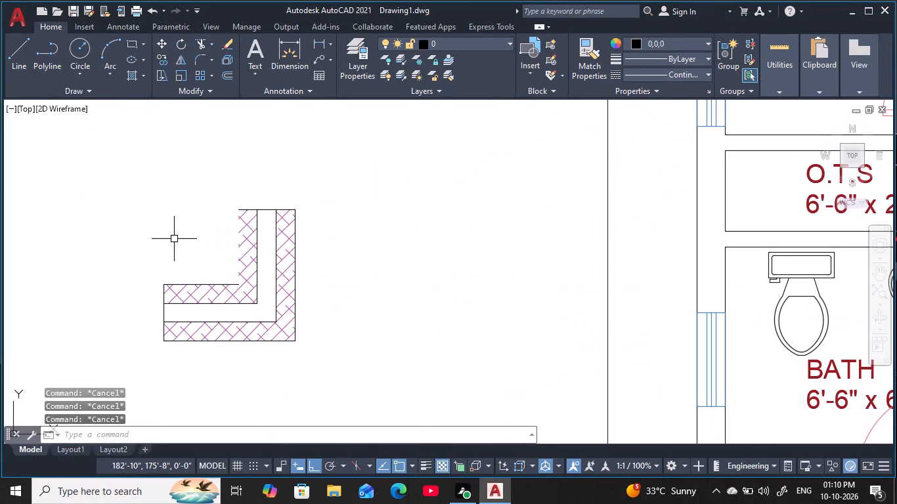
type("L")
key("space")
left_click(236, 282)
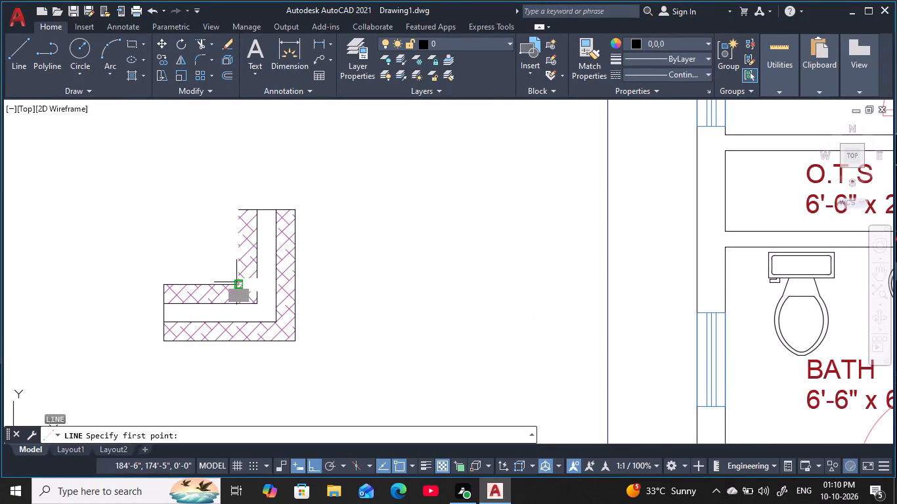
left_click(235, 209)
key("Escape")
key("Escape")
key("Escape")
key("Escape")
scroll(179, 216, "down", 2)
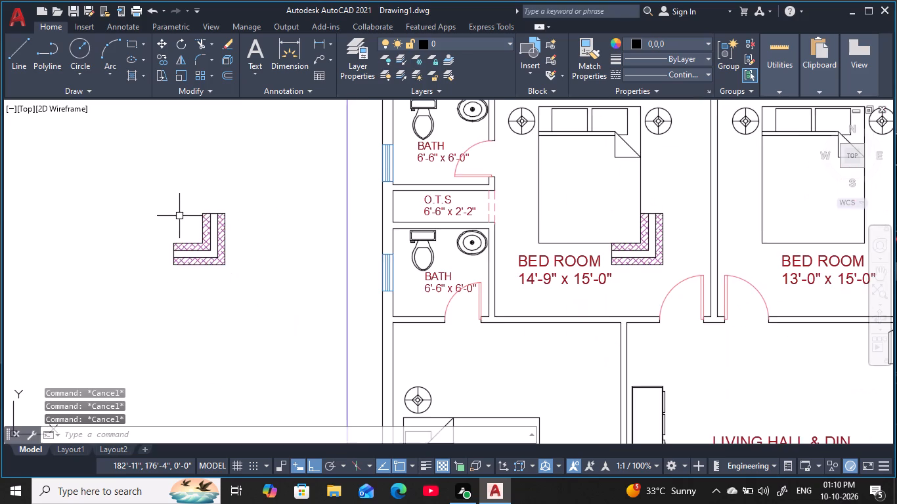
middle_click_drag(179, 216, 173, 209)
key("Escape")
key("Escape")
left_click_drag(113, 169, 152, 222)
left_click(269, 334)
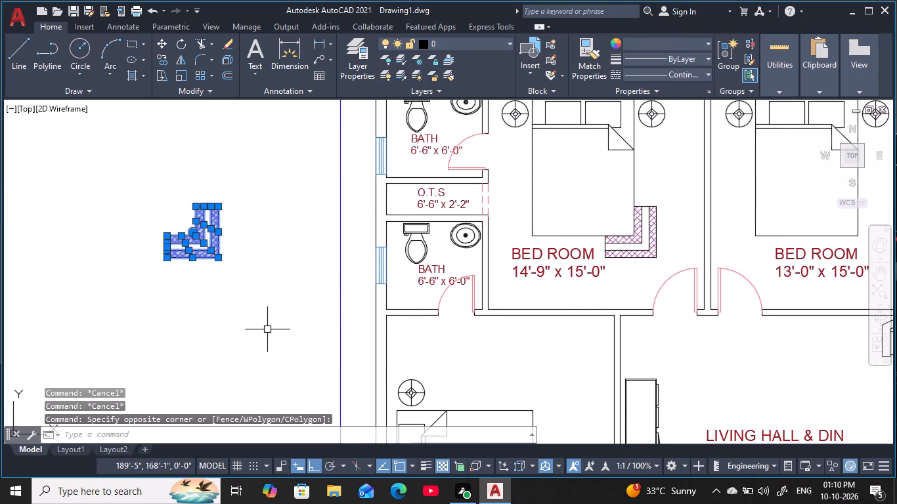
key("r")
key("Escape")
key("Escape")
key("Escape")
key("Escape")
Mirror the spare L-shaped piece about a vertical line through its outer corner, erasing the source objects.
left_click_drag(110, 157, 113, 172)
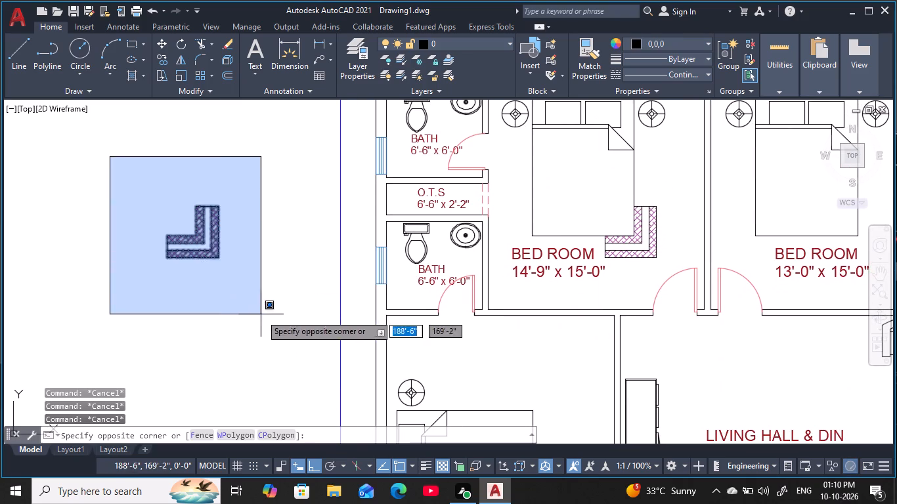
left_click(261, 314)
key("m")
type("I")
key("space")
left_click(221, 259)
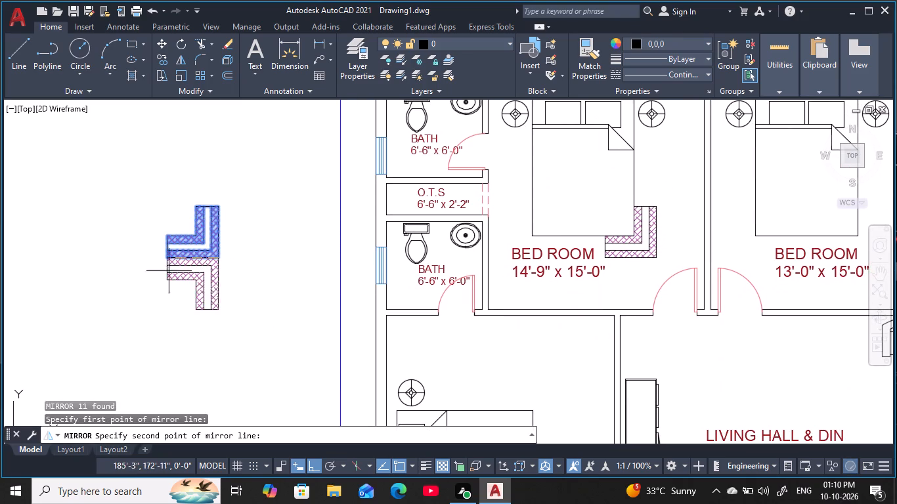
left_click(164, 183)
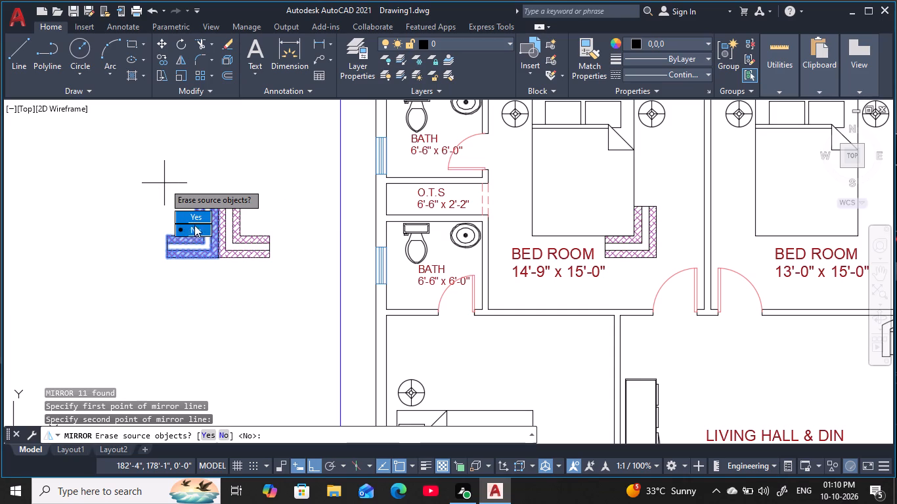
left_click_drag(196, 222, 164, 183)
key("Escape")
key("Escape")
key("Escape")
key("Escape")
key("Escape")
key("Escape")
Copy the mirrored L-shaped piece by its inner corner onto the nearer foot corner of the bed in the 13'-0" x 15'-0" bedroom.
left_click(190, 186)
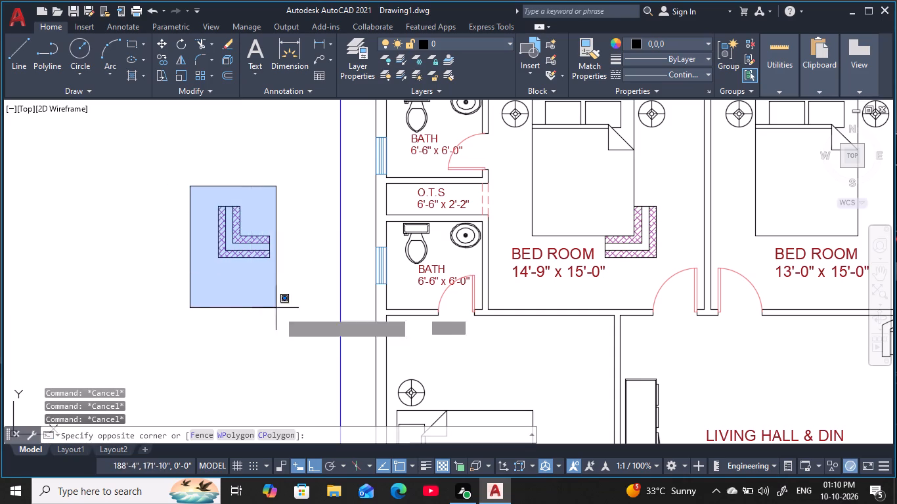
left_click(295, 325)
type("CO")
key("space")
left_click(242, 232)
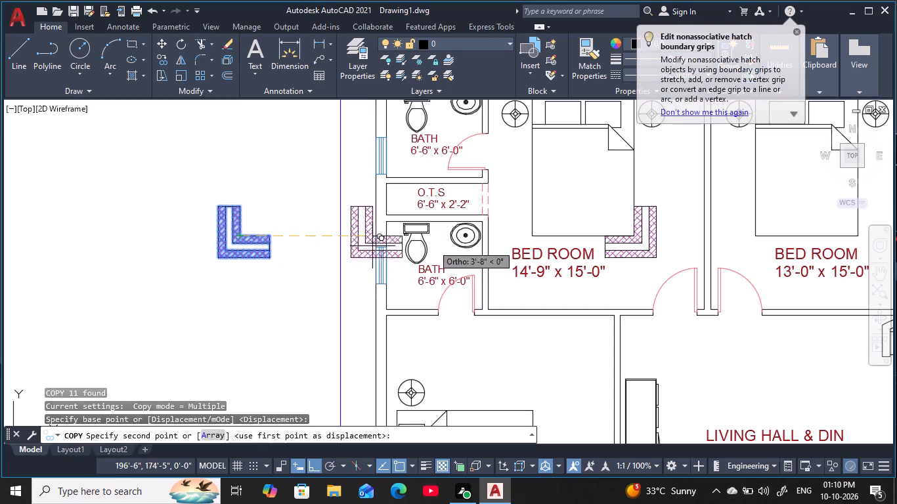
middle_click_drag(515, 246, 283, 264)
scroll(510, 268, "up", 2)
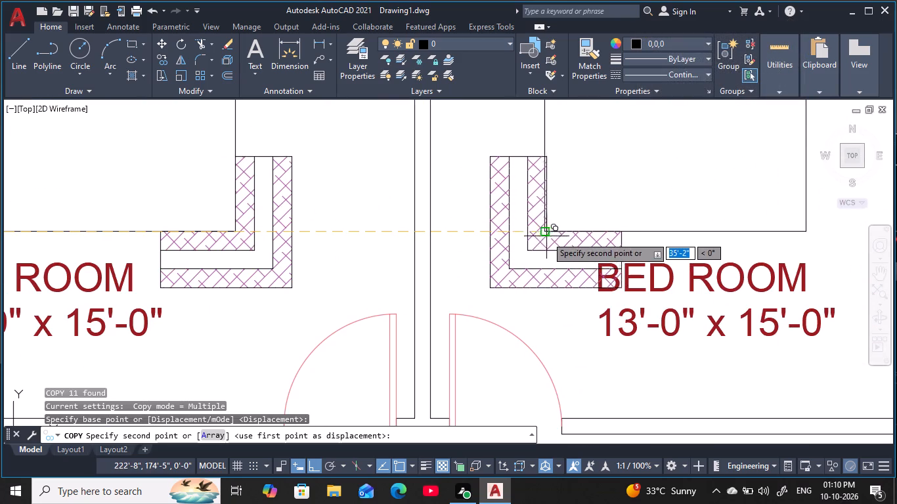
left_click(547, 235)
scroll(496, 275, "down", 2)
middle_click_drag(495, 276, 516, 227)
key("Escape")
key("Escape")
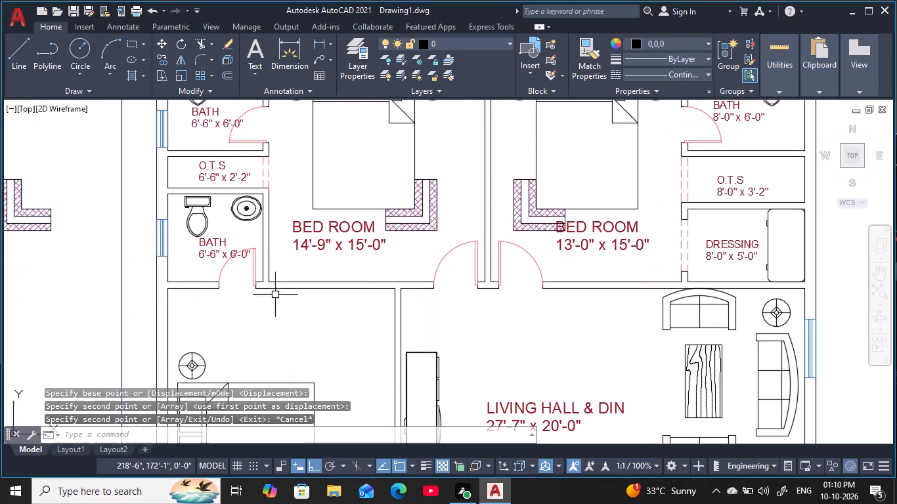
key("Escape")
key("Escape")
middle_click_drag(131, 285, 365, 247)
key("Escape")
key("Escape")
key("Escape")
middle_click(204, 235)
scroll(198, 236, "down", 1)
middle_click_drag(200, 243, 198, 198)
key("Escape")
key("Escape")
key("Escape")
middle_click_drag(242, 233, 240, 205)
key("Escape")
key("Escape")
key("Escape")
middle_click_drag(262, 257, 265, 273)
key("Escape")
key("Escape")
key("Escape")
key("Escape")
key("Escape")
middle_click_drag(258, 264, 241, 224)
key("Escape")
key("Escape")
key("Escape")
Move the BED ROOM 15'-6" x 20'-0" label about 10'-6" straight up to the clear space above its bed.
scroll(385, 292, "up", 1)
left_click(383, 280)
left_click(378, 298)
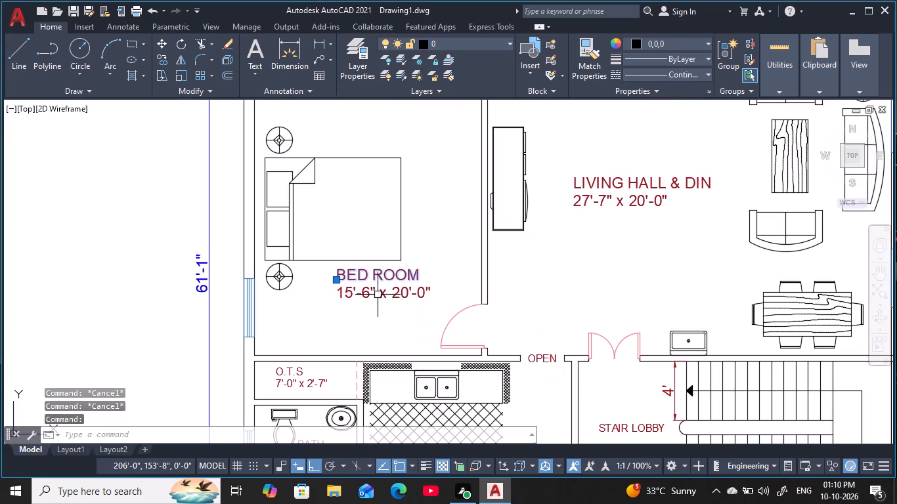
key("m")
key("space")
left_click(382, 275)
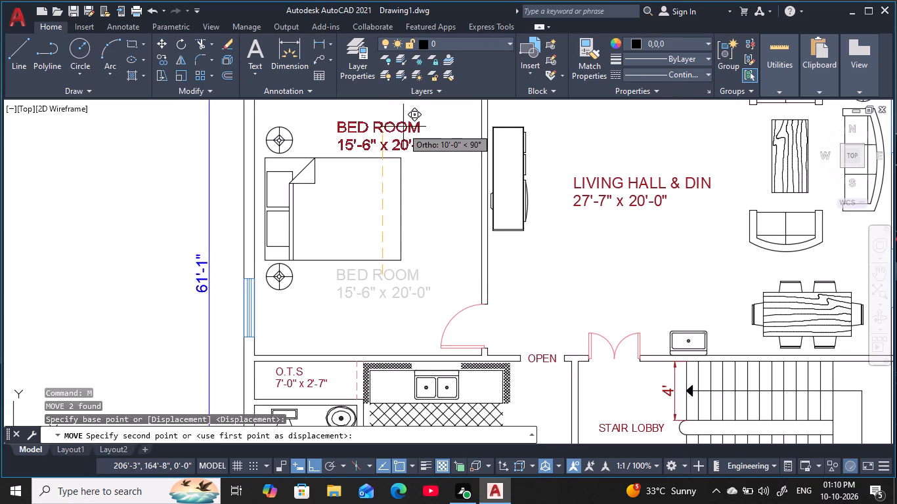
middle_click_drag(403, 127, 391, 195)
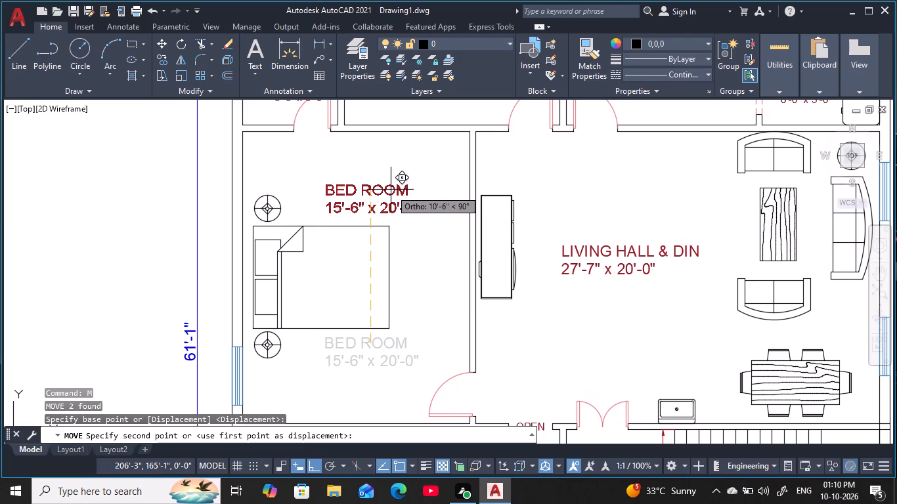
left_click(391, 190)
middle_click_drag(363, 273, 418, 260)
key("Escape")
key("Escape")
key("Escape")
Rotate the spare L-shaped piece outside the plan 90 degrees counterclockwise about its lower end corner.
middle_click_drag(137, 222, 223, 362)
key("Escape")
key("Escape")
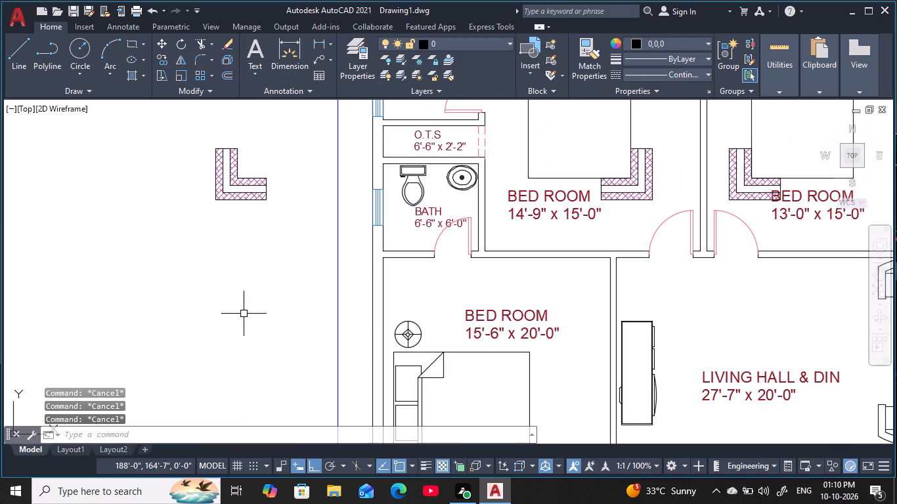
key("Escape")
key("Escape")
left_click(284, 249)
left_click(171, 112)
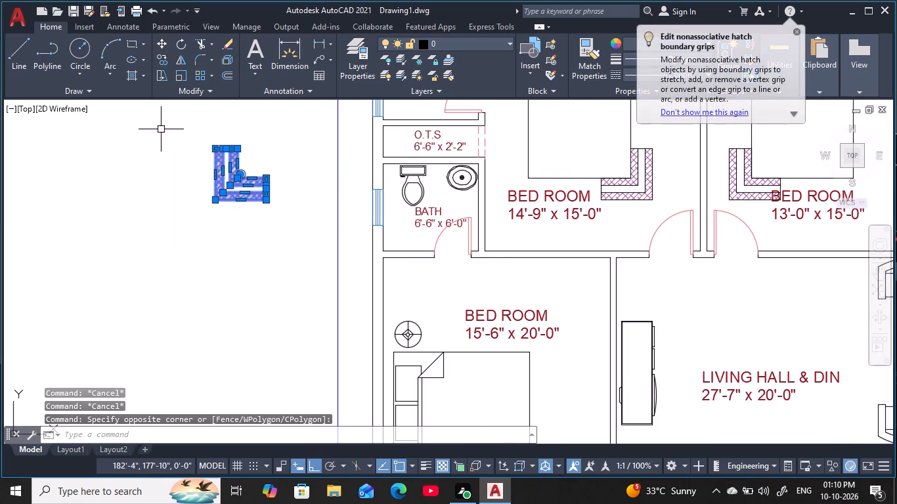
type("RO")
key("space")
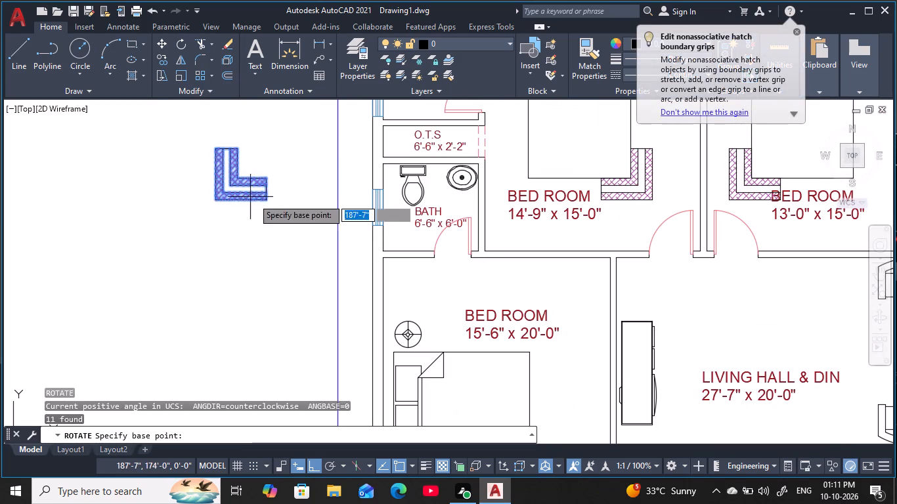
left_click(262, 198)
left_click(267, 146)
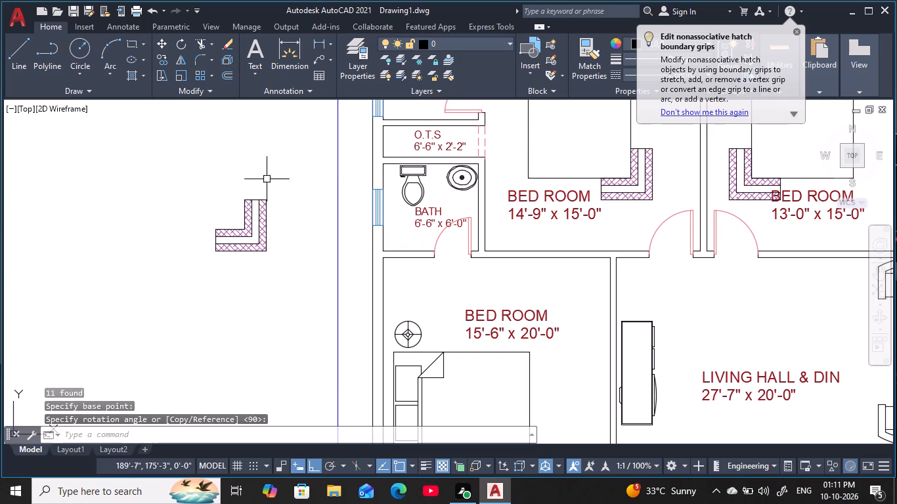
key("Escape")
key("Escape")
key("Escape")
key("Escape")
key("Escape")
Move the spare L-shaped piece by its inner corner onto the lower foot corner of the bed in the 15'-6" x 20'-0" bedroom.
left_click_drag(175, 177, 186, 195)
left_click(298, 301)
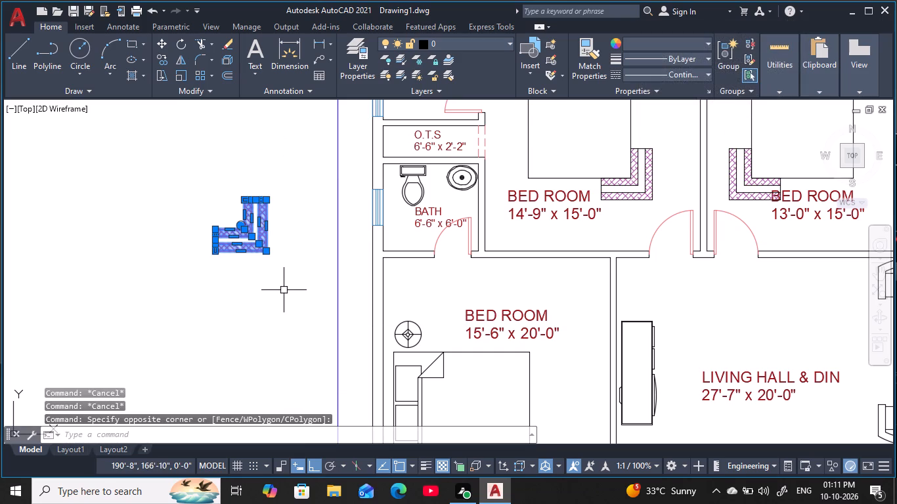
key("m")
key("space")
scroll(246, 228, "up", 2)
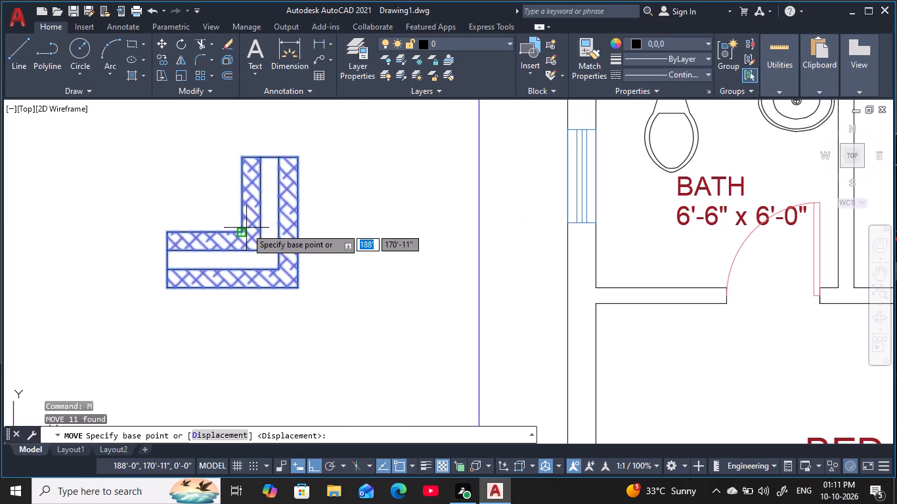
scroll(246, 228, "up", 2)
left_click(234, 236)
scroll(306, 253, "down", 3)
middle_click_drag(307, 254, 190, 193)
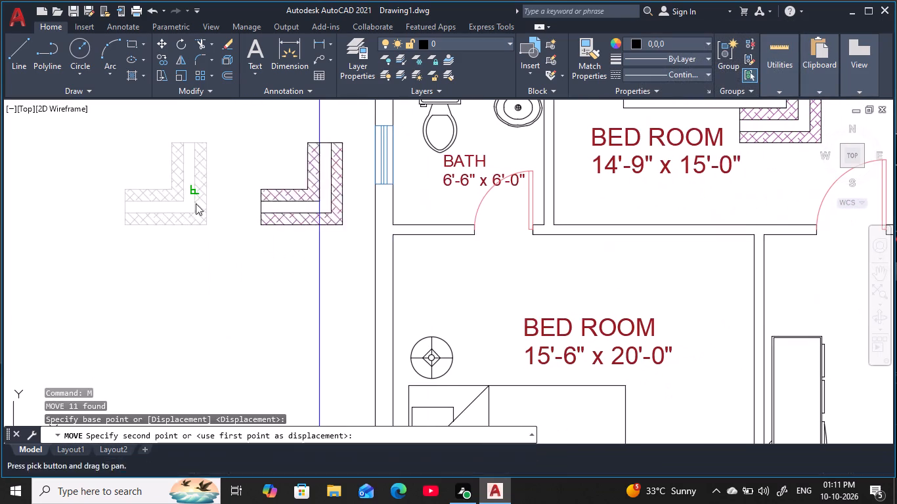
key("F8")
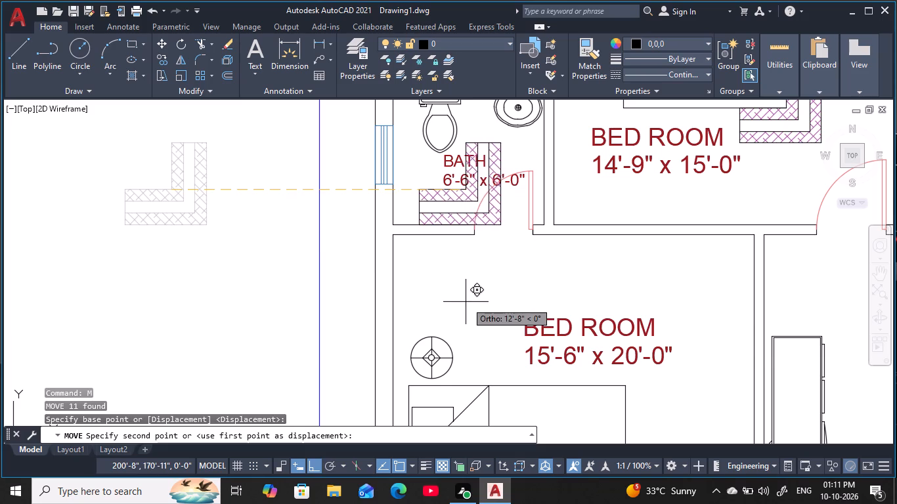
middle_click_drag(502, 320, 324, 164)
middle_click_drag(451, 316, 438, 213)
scroll(438, 213, "up", 1)
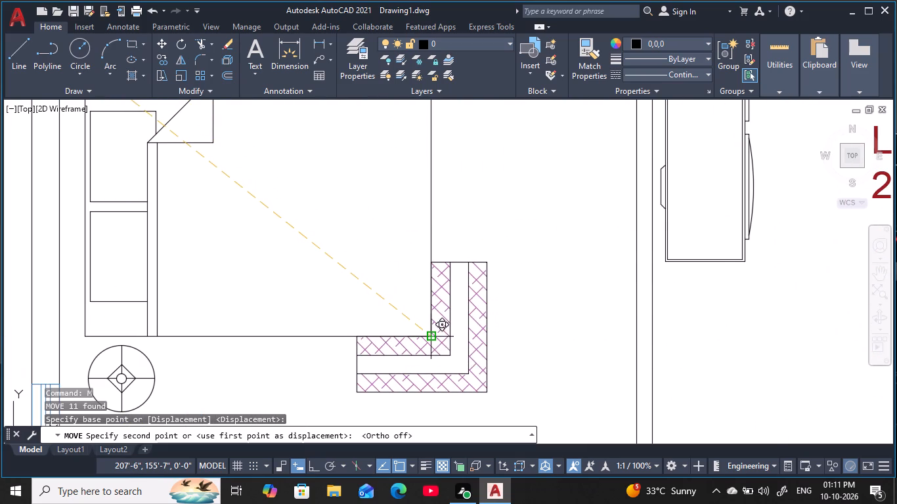
left_click(432, 337)
scroll(470, 335, "down", 2)
middle_click_drag(473, 335, 453, 291)
key("Escape")
key("Escape")
key("Escape")
middle_click_drag(480, 279, 414, 297)
scroll(416, 297, "down", 2)
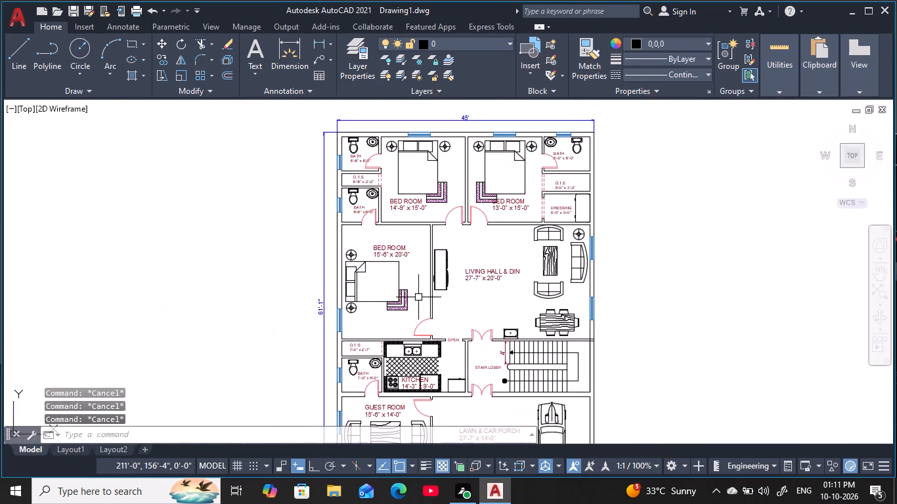
middle_click_drag(418, 297, 387, 305)
key("Escape")
key("Escape")
key("Escape")
key("Escape")
key("Escape")
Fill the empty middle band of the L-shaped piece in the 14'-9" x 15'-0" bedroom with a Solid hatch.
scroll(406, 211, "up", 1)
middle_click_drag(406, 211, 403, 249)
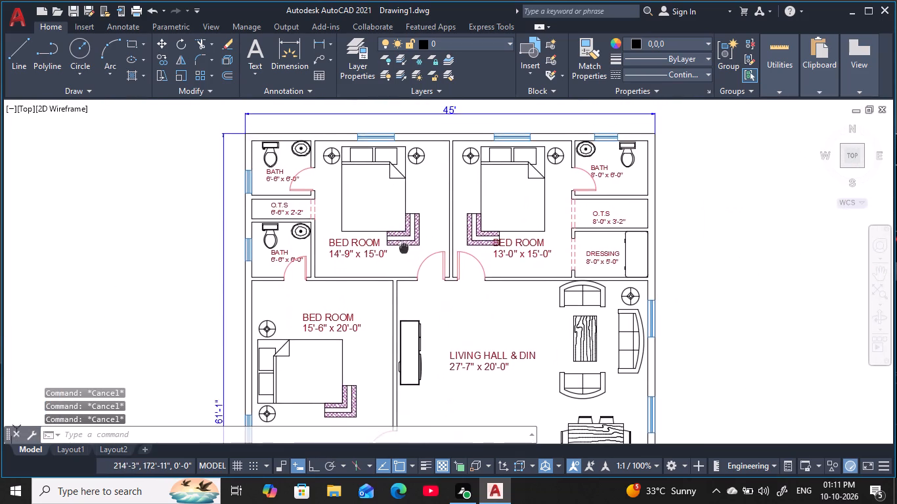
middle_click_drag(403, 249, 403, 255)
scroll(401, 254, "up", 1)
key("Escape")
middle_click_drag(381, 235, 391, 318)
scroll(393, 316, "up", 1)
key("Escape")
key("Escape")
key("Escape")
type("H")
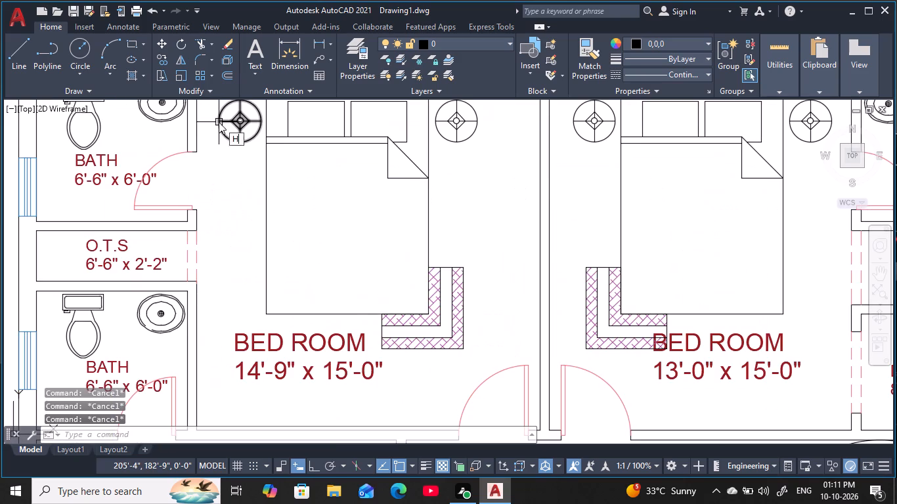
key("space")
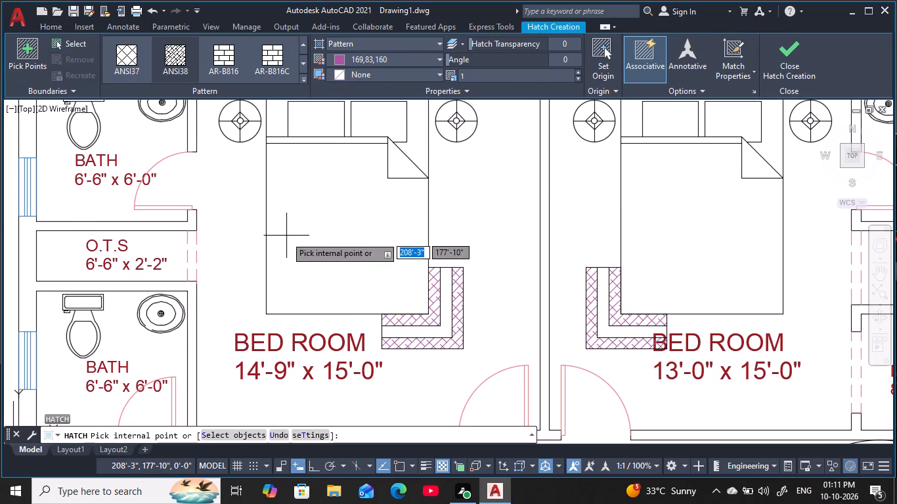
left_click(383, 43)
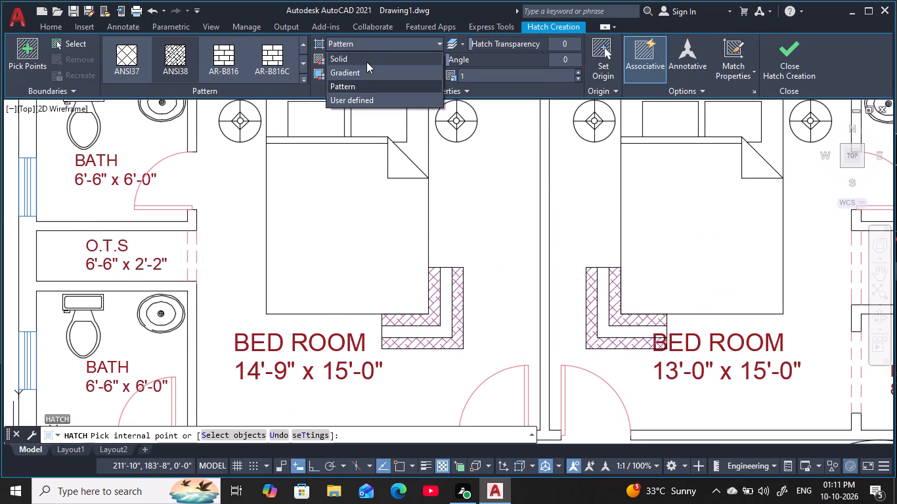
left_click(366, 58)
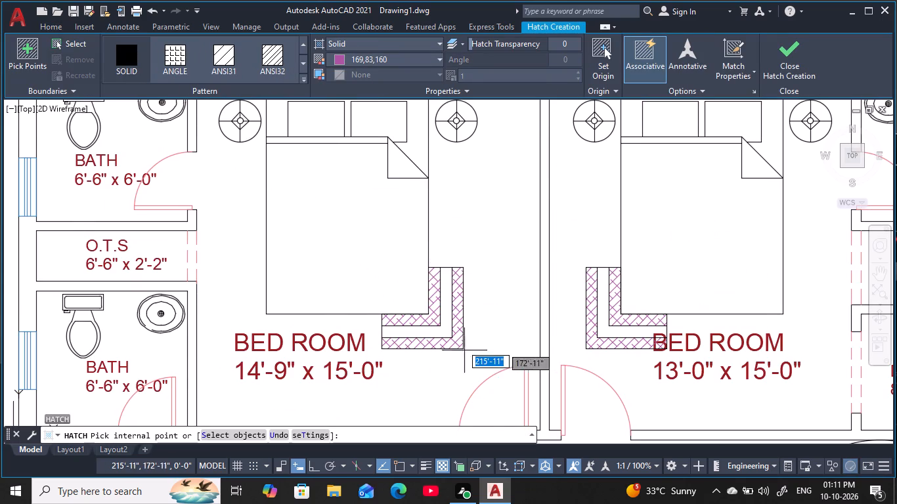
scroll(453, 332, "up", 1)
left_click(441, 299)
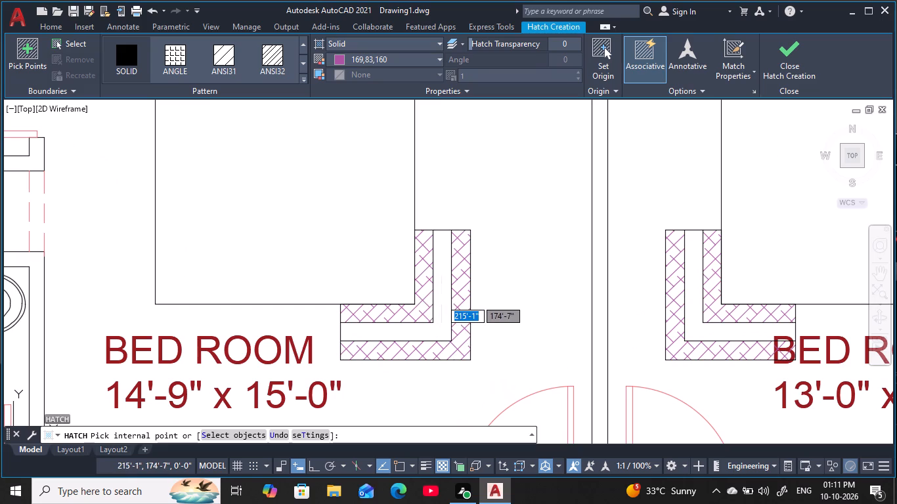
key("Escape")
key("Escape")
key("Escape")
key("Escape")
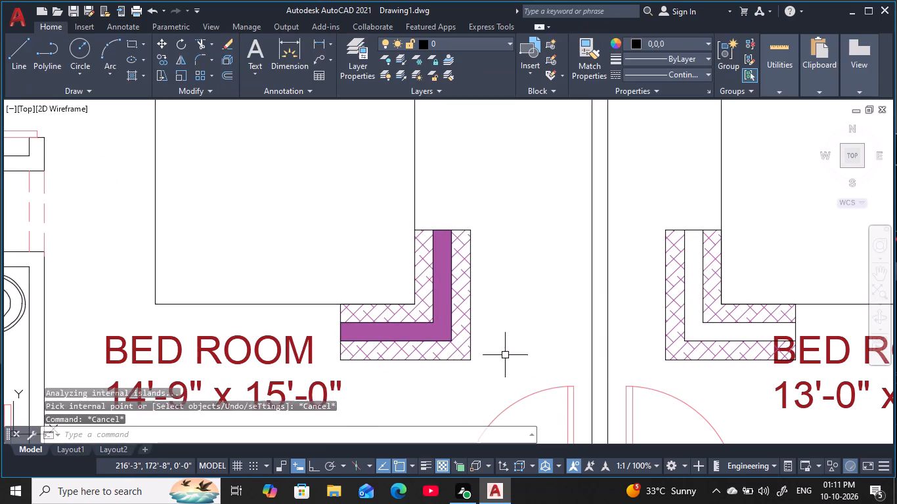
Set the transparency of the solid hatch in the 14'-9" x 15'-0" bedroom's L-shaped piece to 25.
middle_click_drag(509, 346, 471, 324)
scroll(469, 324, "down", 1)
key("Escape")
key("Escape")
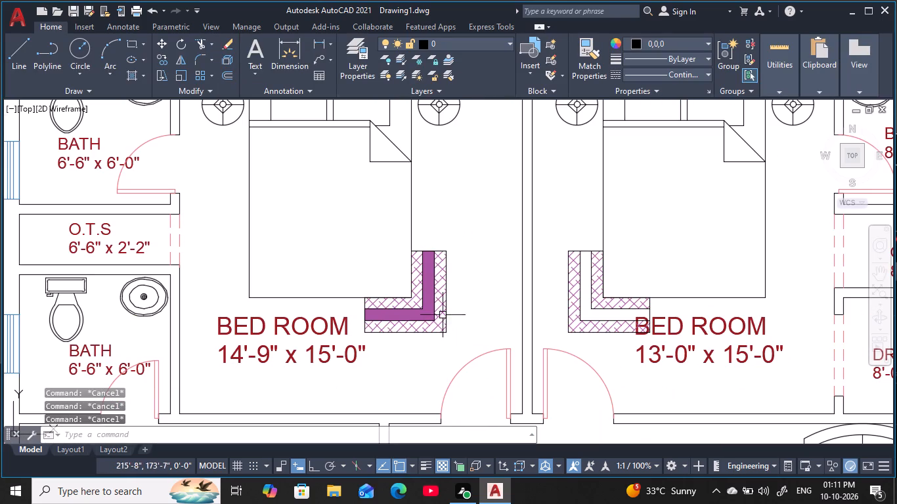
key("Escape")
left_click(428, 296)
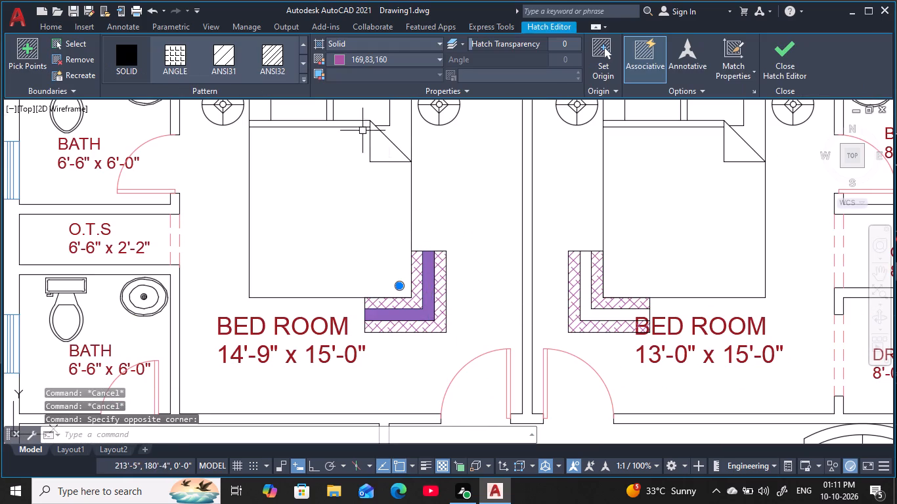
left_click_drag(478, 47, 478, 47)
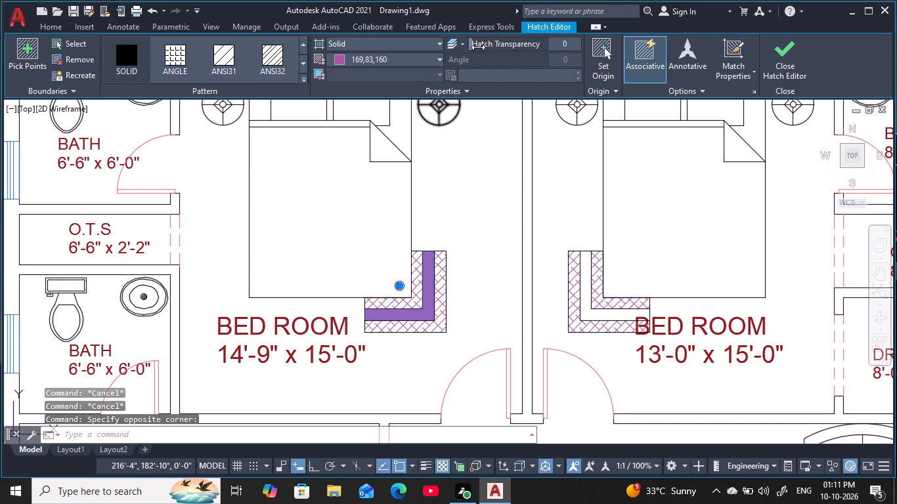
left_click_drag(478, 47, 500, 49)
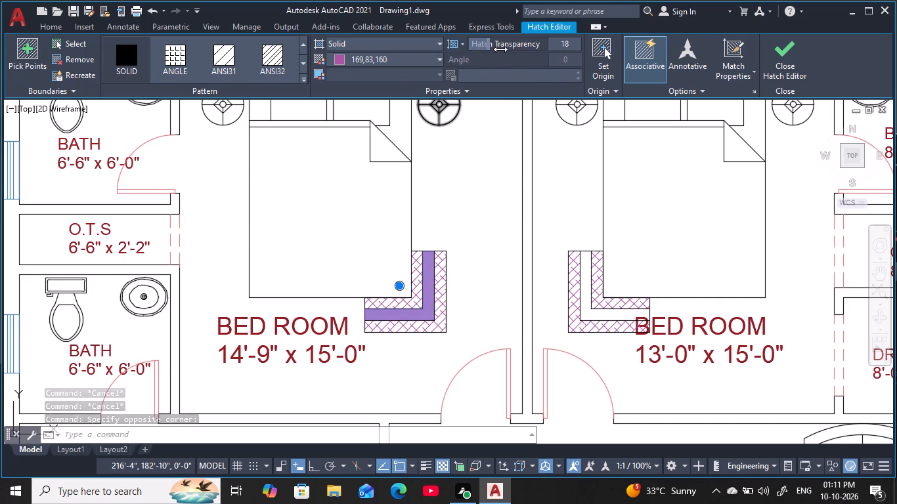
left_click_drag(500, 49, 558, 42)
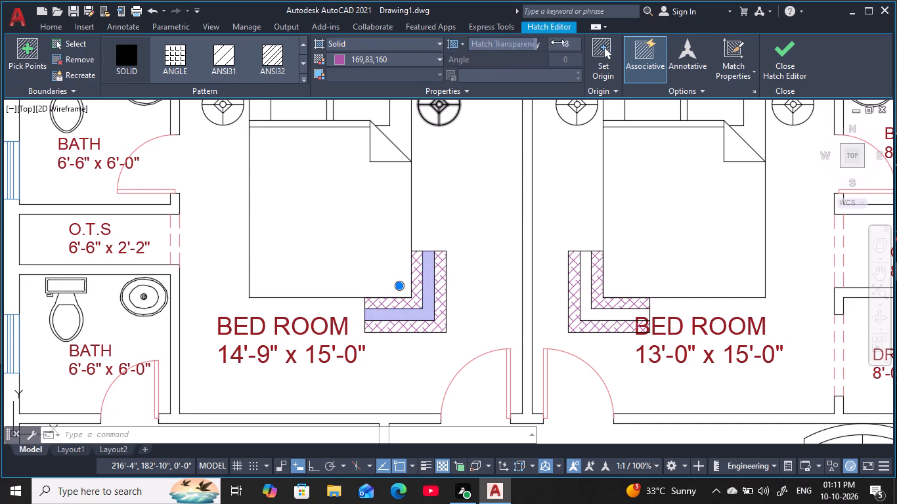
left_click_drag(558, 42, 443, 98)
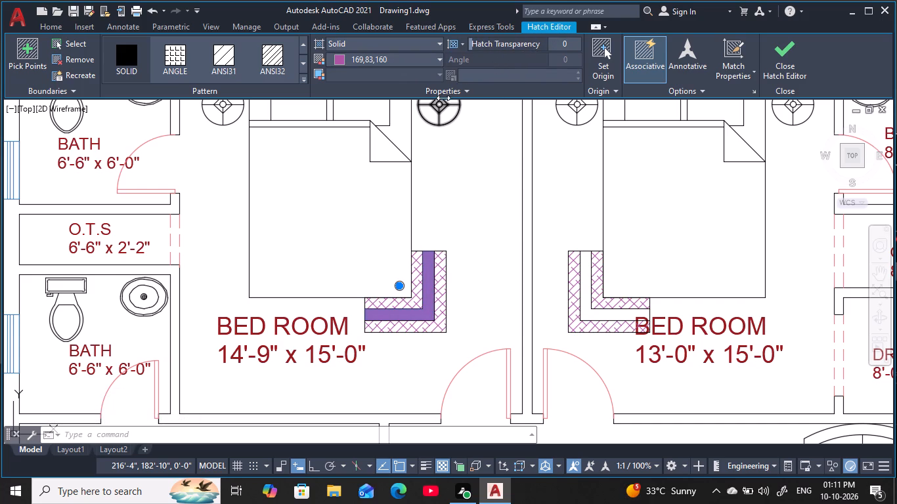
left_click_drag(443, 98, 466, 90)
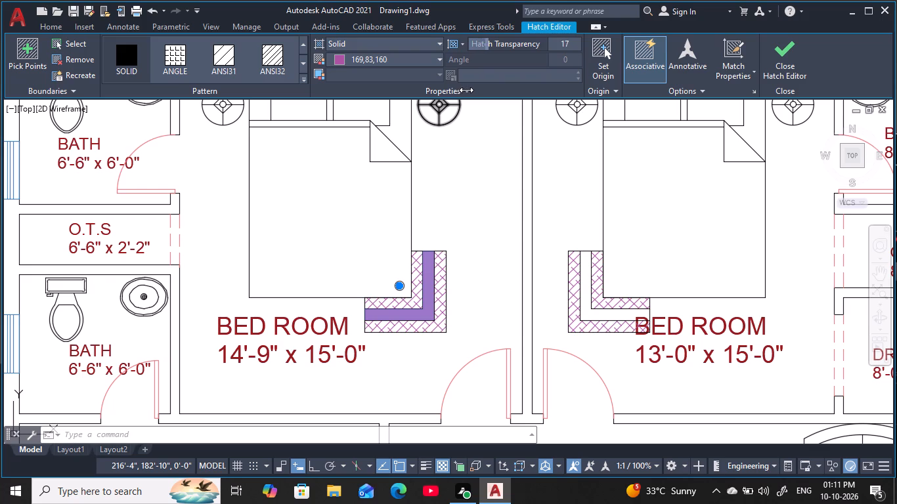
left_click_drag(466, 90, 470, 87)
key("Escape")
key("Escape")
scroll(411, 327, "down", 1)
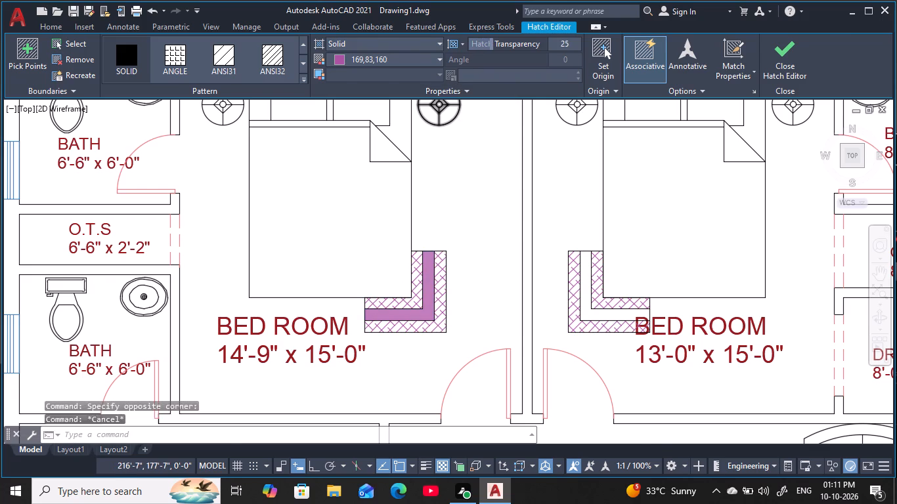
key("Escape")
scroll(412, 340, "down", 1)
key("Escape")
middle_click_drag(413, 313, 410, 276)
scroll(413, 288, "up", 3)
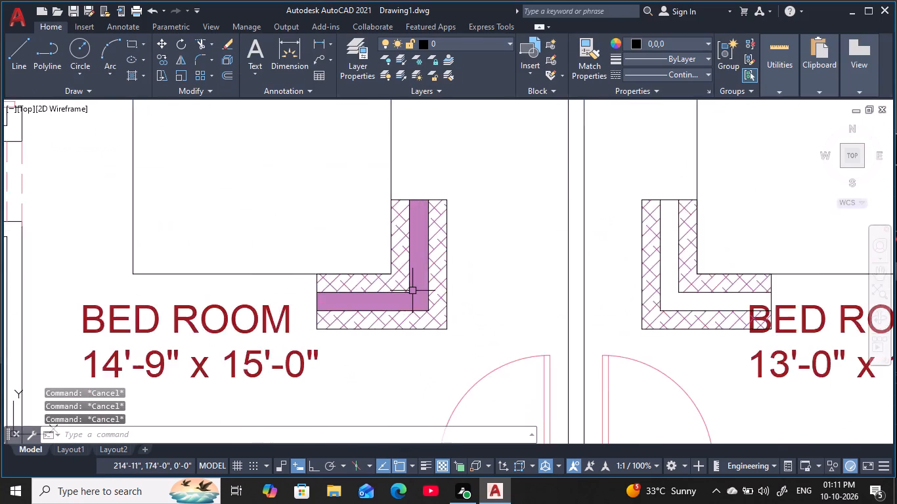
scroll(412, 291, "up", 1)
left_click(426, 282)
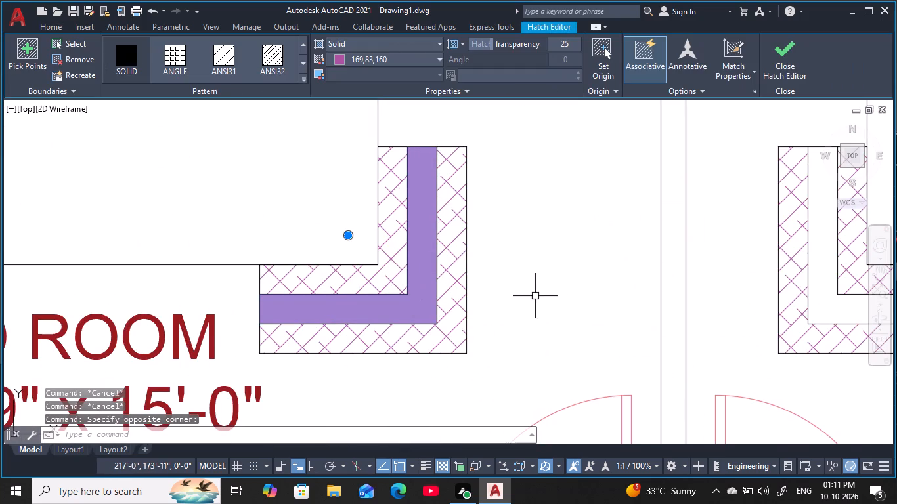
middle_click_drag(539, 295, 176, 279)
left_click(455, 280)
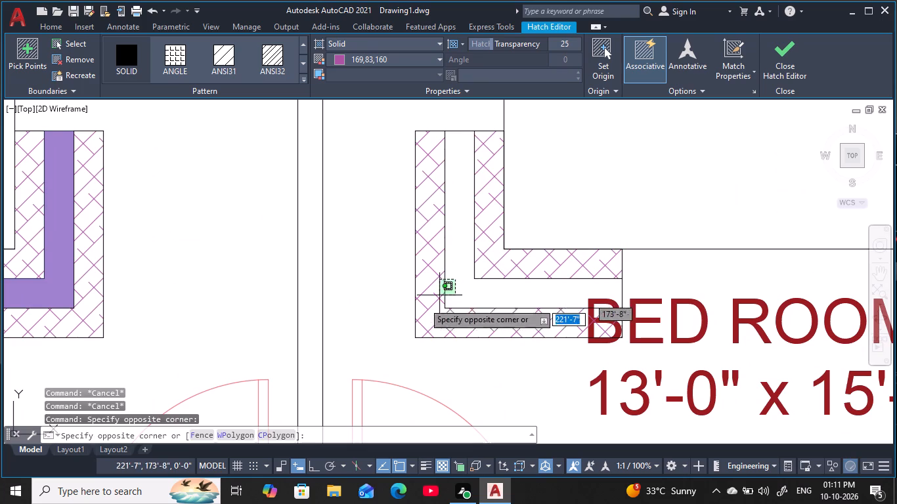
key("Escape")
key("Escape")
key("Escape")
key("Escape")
Examine the solid-filled band of the 14'-9" x 15'-0" bedroom's L-shaped piece up close and against the other bedrooms' unfilled pieces.
scroll(327, 298, "down", 1)
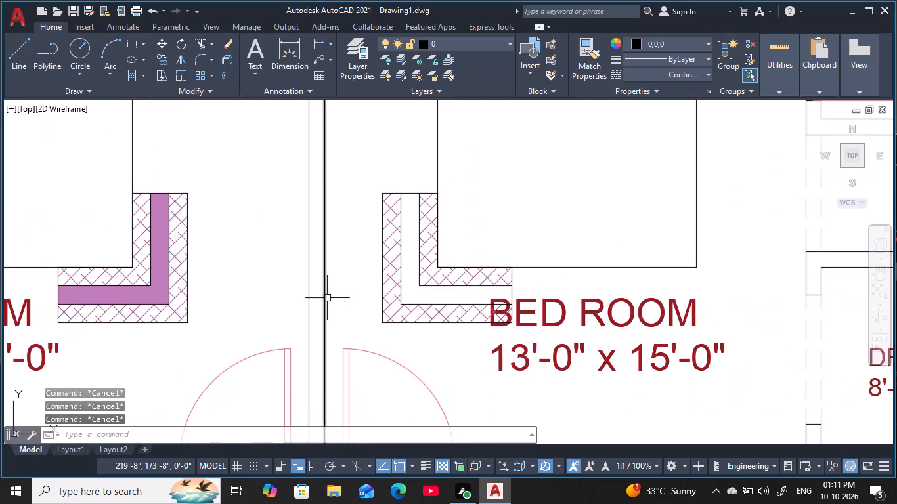
middle_click_drag(331, 298, 427, 290)
scroll(274, 231, "up", 1)
middle_click_drag(276, 231, 345, 237)
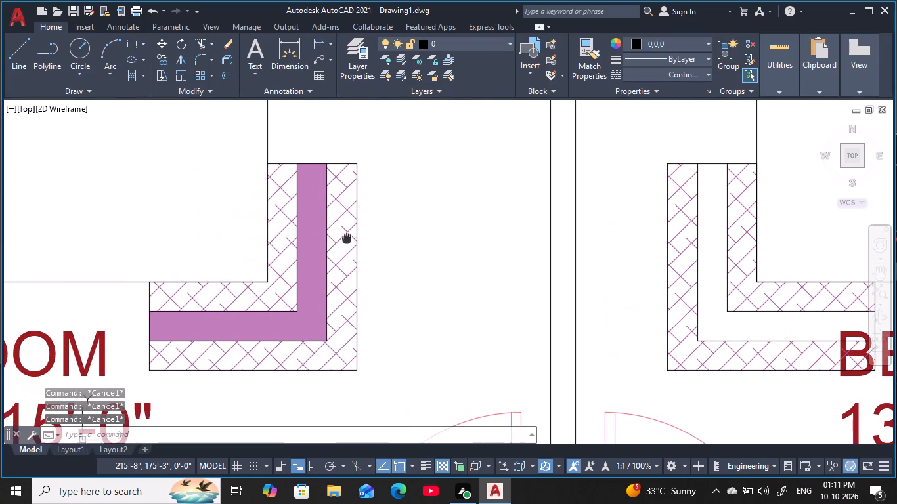
key("Escape")
key("Escape")
key("Escape")
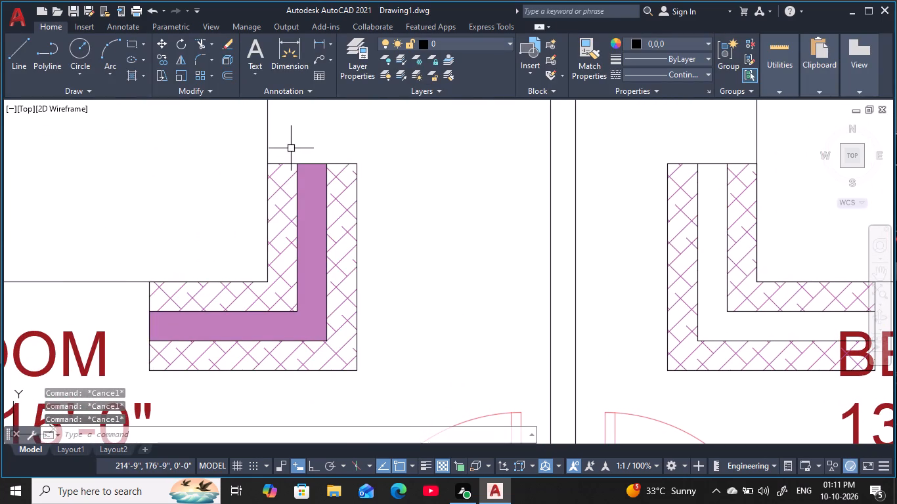
left_click(323, 226)
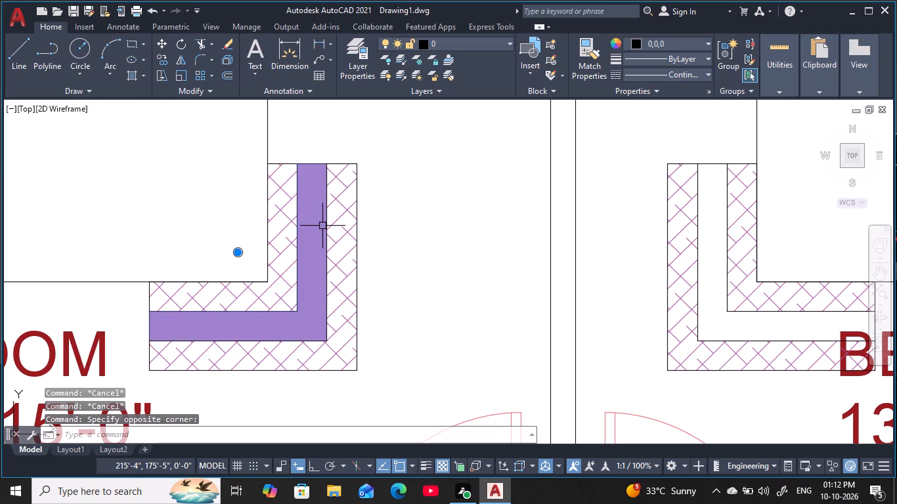
left_click(351, 165)
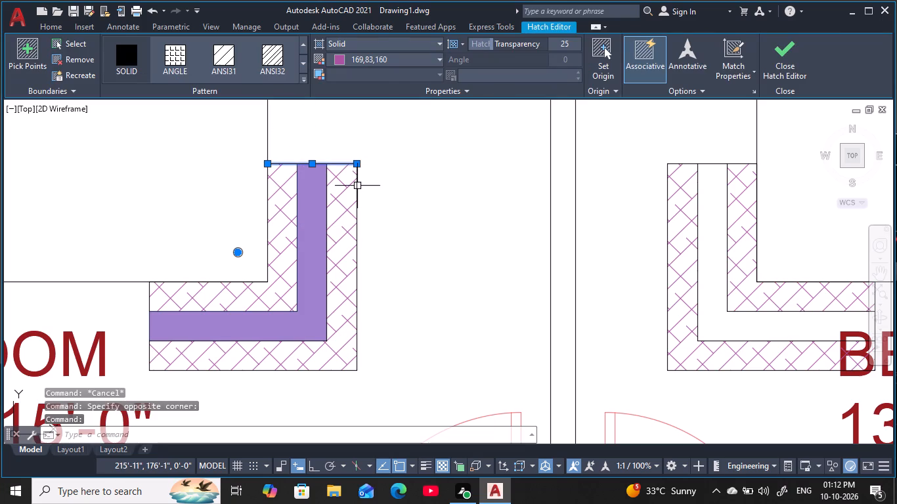
key("Escape")
key("Escape")
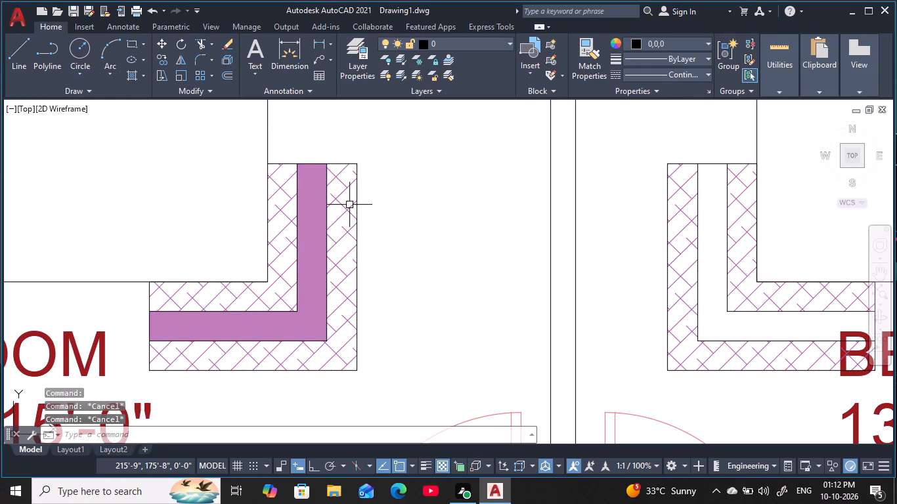
key("Escape")
key("Escape")
middle_click_drag(350, 272, 420, 233)
scroll(416, 234, "down", 3)
middle_click_drag(416, 236, 394, 243)
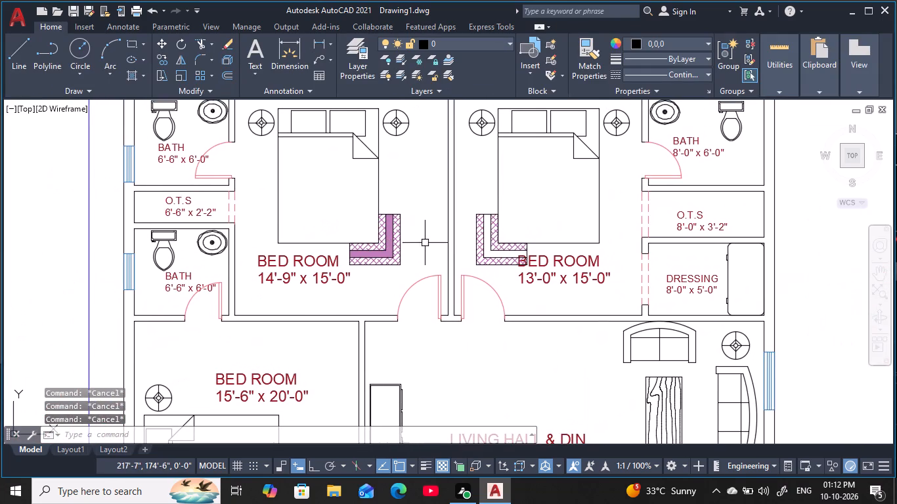
scroll(451, 264, "down", 2)
middle_click_drag(466, 338, 439, 278)
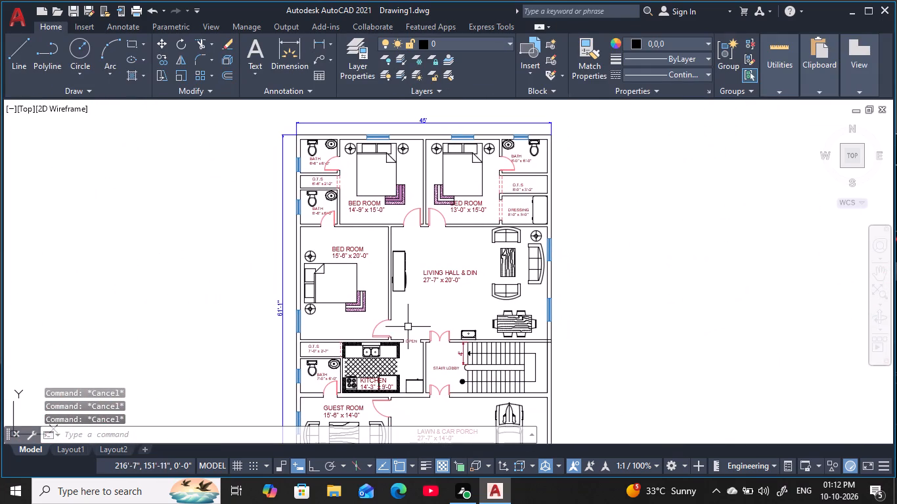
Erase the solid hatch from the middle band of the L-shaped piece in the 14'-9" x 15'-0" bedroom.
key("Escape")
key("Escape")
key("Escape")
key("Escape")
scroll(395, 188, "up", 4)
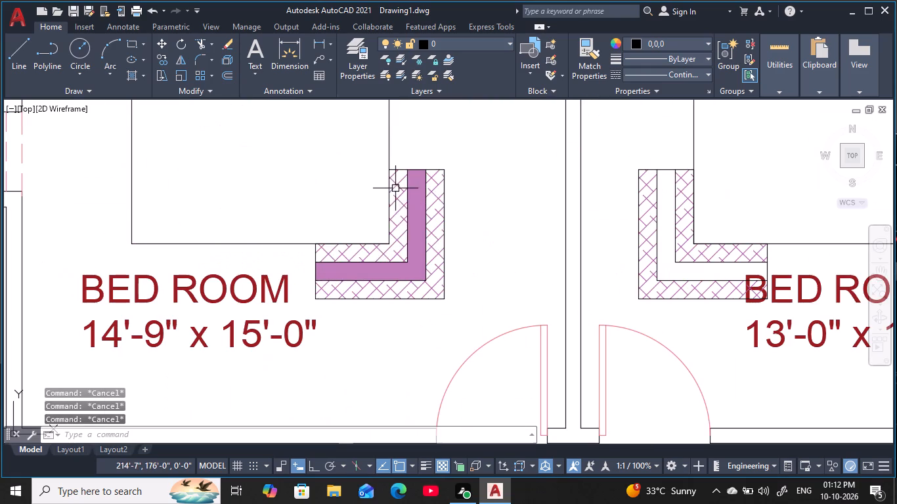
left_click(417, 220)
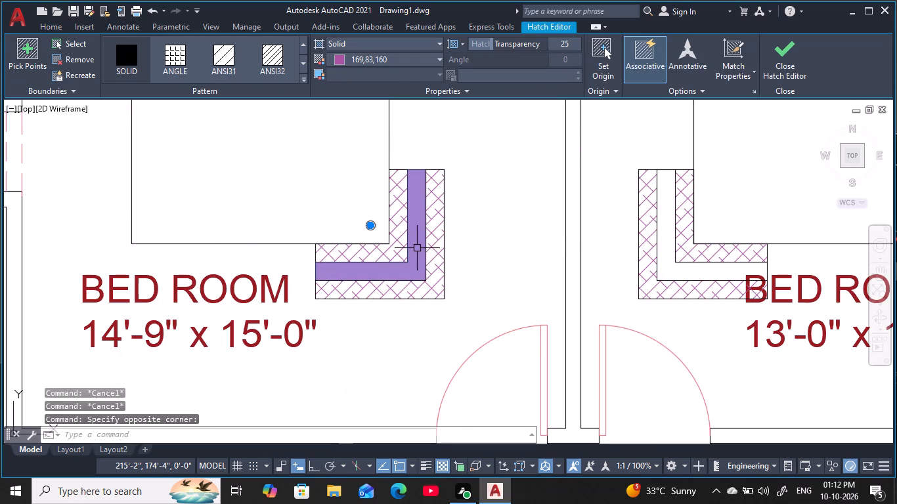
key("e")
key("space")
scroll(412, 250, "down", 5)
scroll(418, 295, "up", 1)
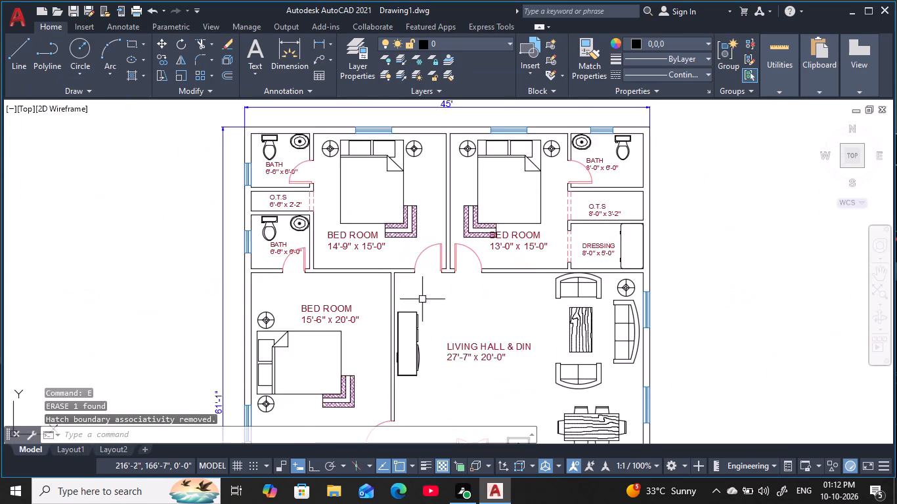
Move the 13'-0" x 15'-0" bedroom's two-line label clear of the hatched L-shaped piece at the bed's foot.
middle_click_drag(433, 313, 413, 257)
key("Escape")
key("Escape")
key("Escape")
key("Escape")
key("Escape")
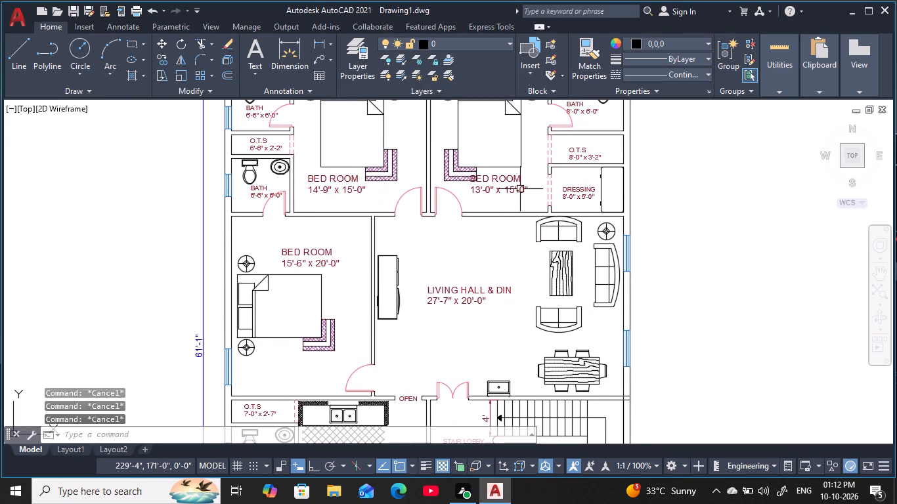
key("Escape")
left_click(515, 180)
left_click(510, 193)
type("M")
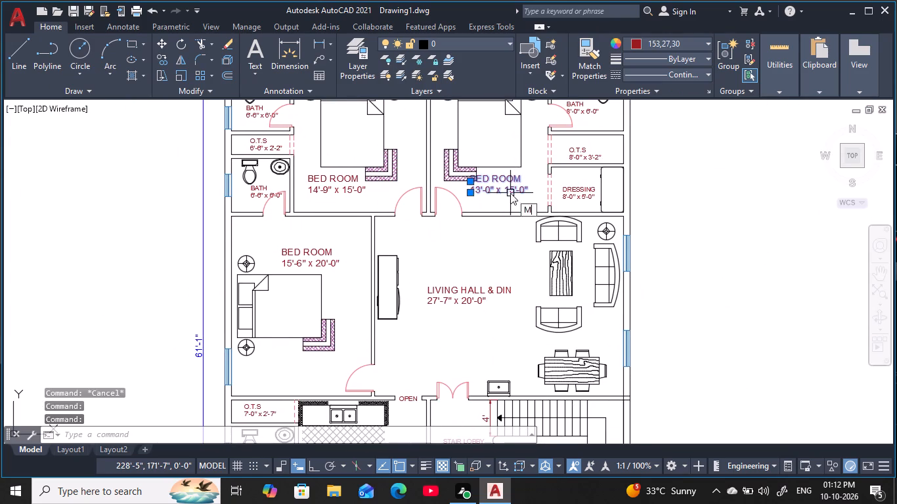
key("space")
left_click(510, 179)
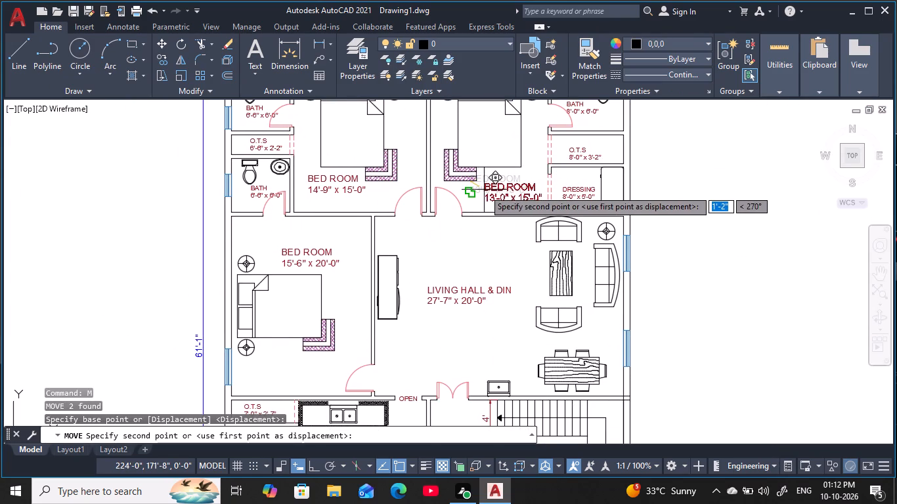
left_click(483, 190)
key("Escape")
key("Escape")
key("Escape")
Examine the whole floor plan, from the bedrooms to the lawn and car porch, for remaining furnishing gaps.
scroll(496, 257, "down", 1)
middle_click_drag(500, 257, 500, 230)
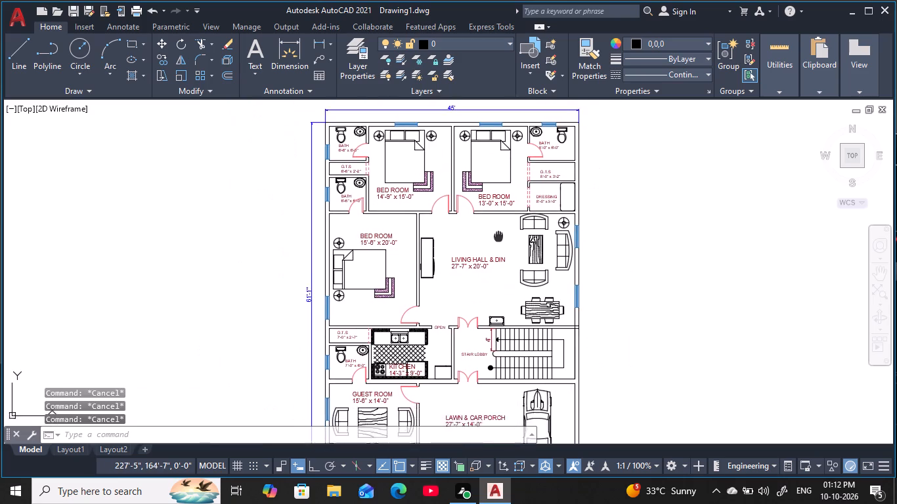
middle_click_drag(500, 230, 506, 218)
key("Escape")
key("Escape")
key("Escape")
key("Escape")
scroll(456, 270, "down", 1)
middle_click_drag(455, 270, 423, 236)
scroll(422, 236, "up", 1)
middle_click_drag(422, 236, 382, 208)
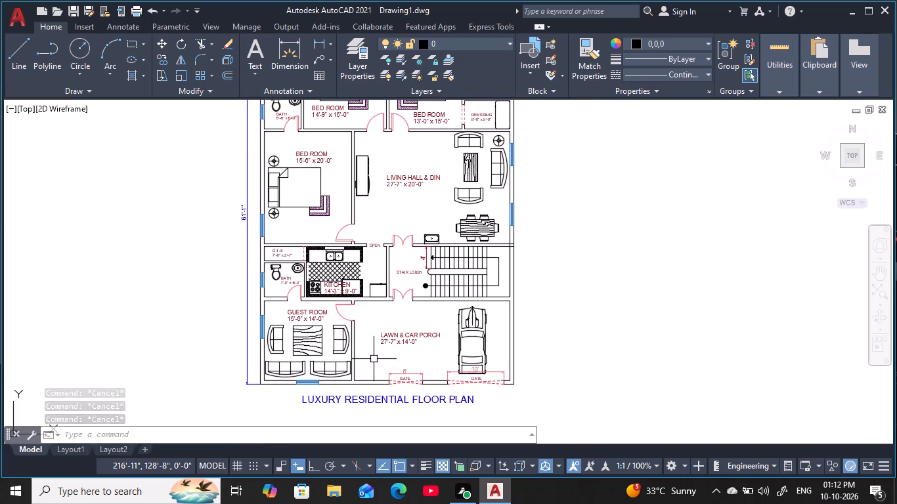
middle_click_drag(374, 359, 372, 373)
key("Escape")
key("Escape")
key("Escape")
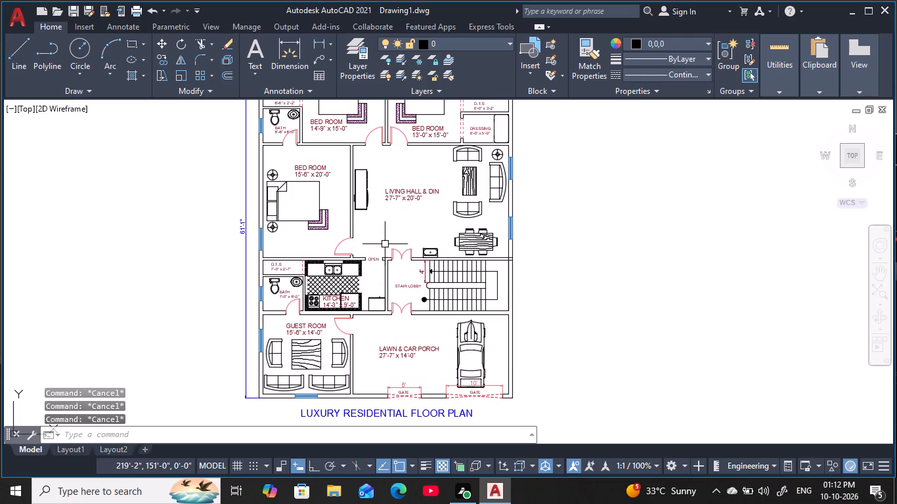
middle_click_drag(385, 245, 408, 305)
scroll(408, 305, "down", 1)
middle_click_drag(408, 305, 408, 303)
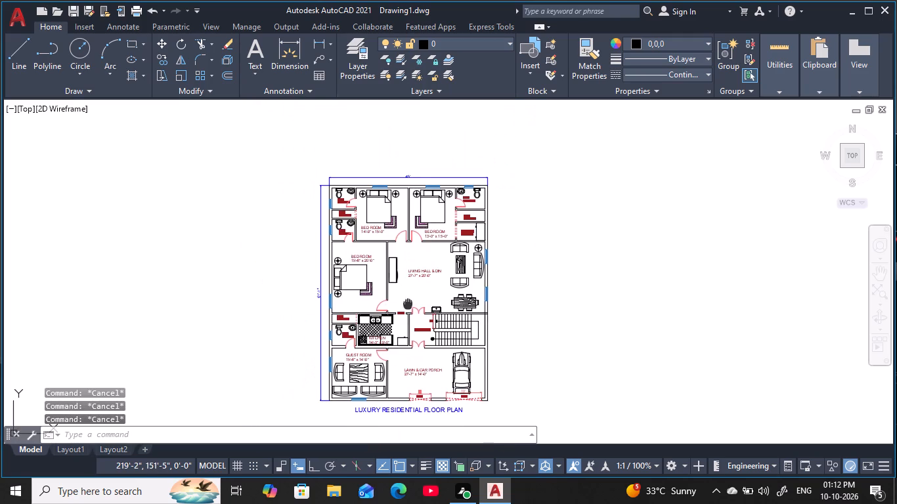
middle_click_drag(408, 303, 408, 297)
key("Escape")
key("Escape")
Copy the round side table in the living hall to the opposite end of the three-seat sofa, near the dining table.
scroll(408, 297, "up", 1)
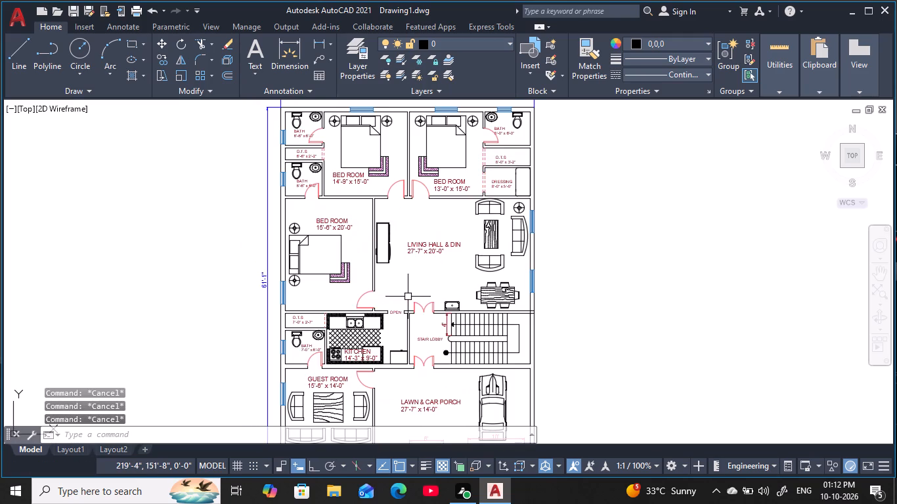
scroll(507, 225, "up", 2)
middle_click_drag(507, 225, 444, 220)
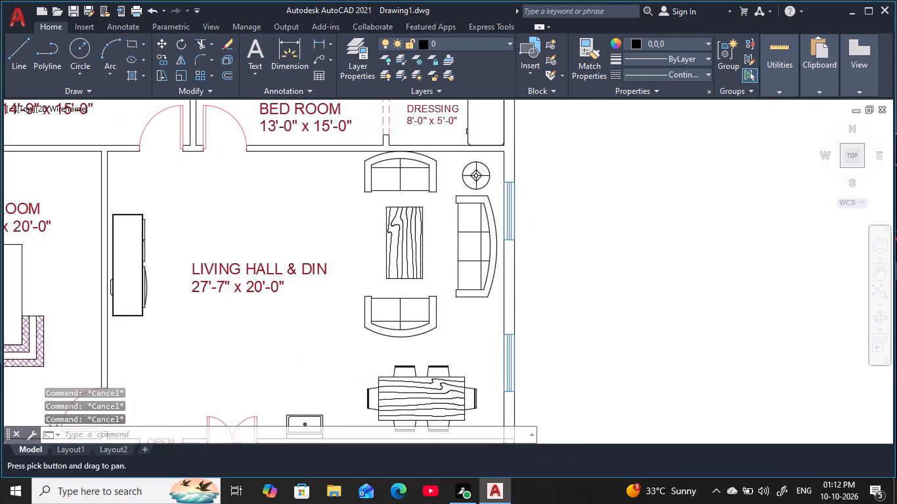
left_click(486, 175)
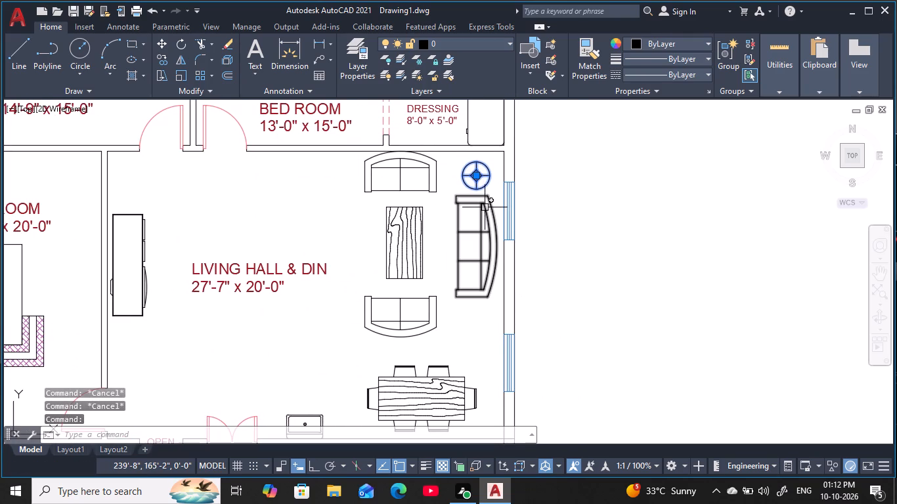
type("CO")
key("space")
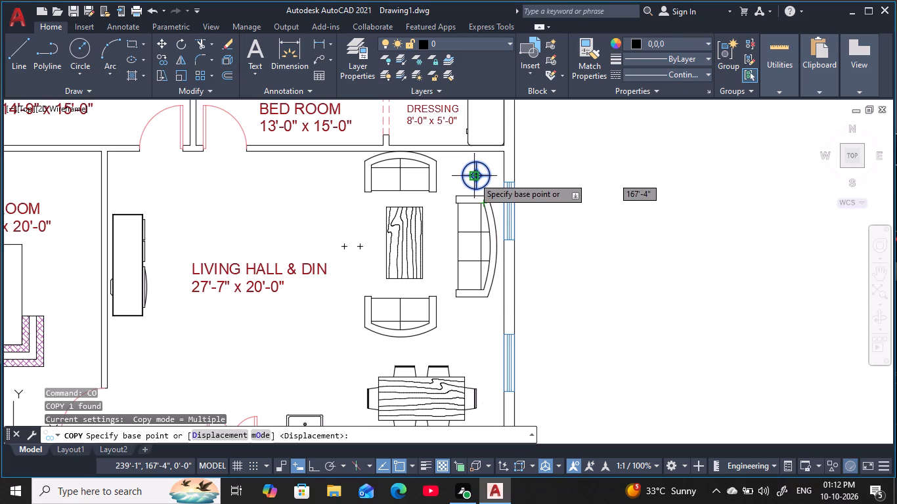
left_click(474, 177)
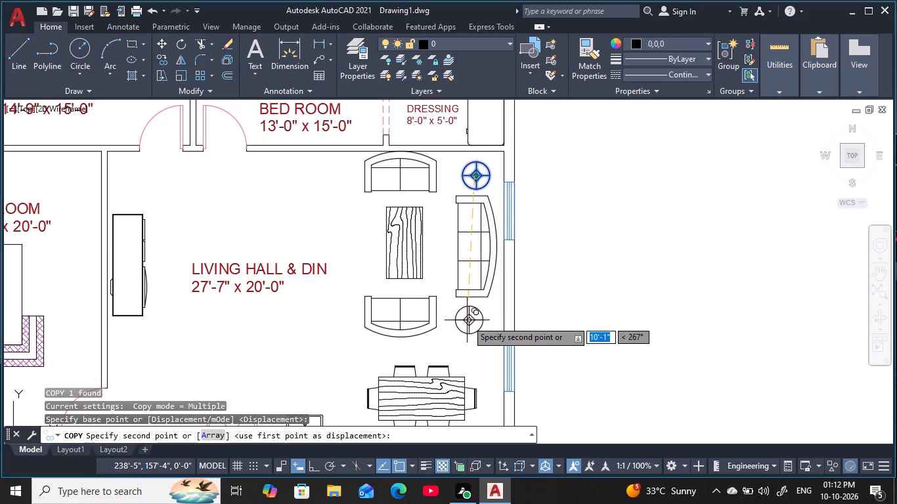
left_click(475, 320)
key("Escape")
key("Escape")
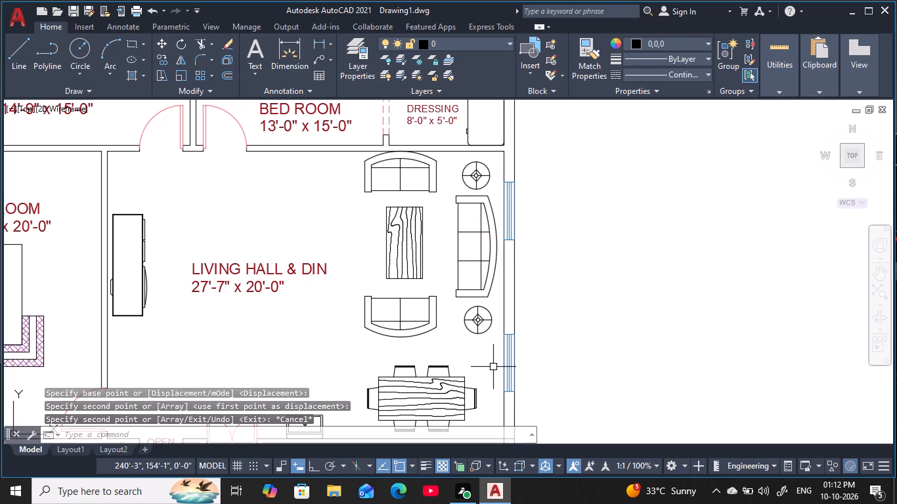
key("Escape")
key("Escape")
Examine the complete floor plan, checking the furniture, labels and title across all rooms.
middle_click_drag(484, 361, 602, 267)
scroll(601, 268, "down", 2)
middle_click_drag(548, 322, 509, 293)
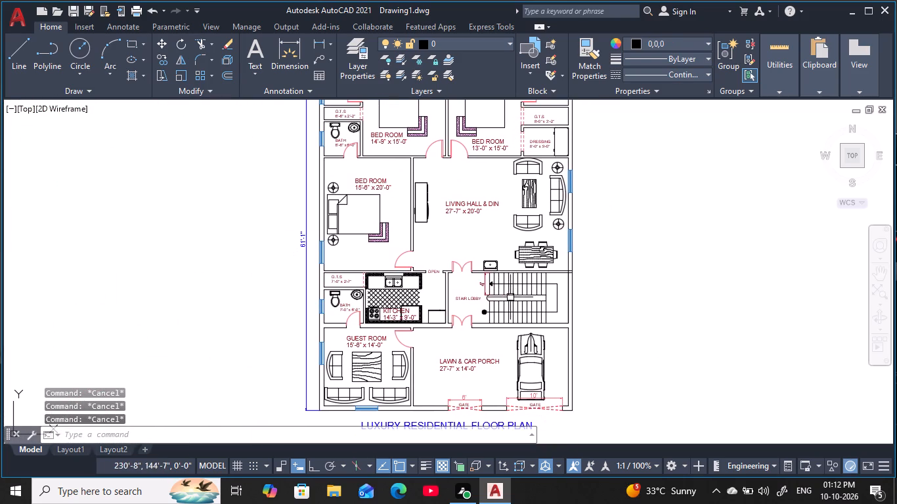
middle_click_drag(439, 241, 420, 205)
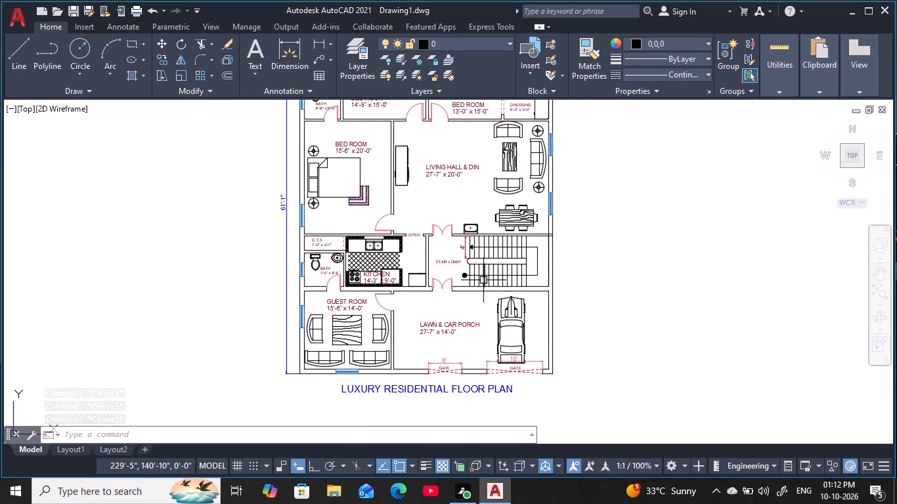
middle_click_drag(485, 271, 412, 290)
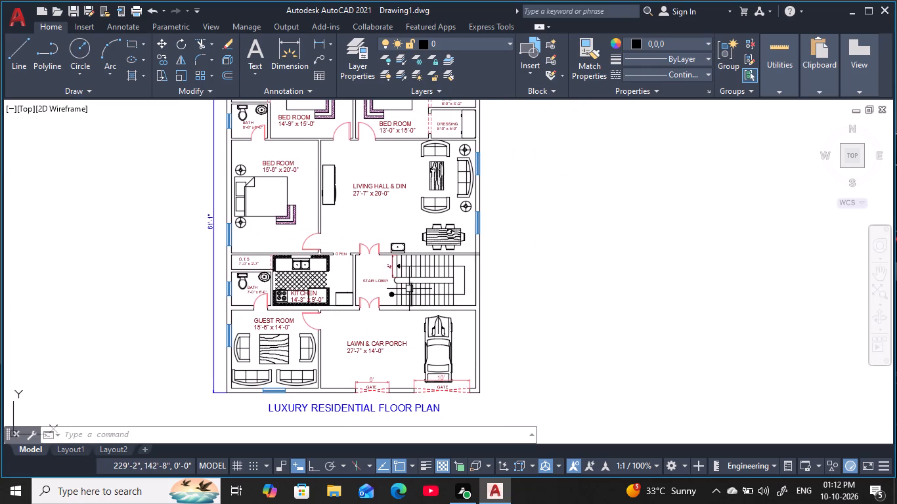
middle_click_drag(408, 307, 431, 331)
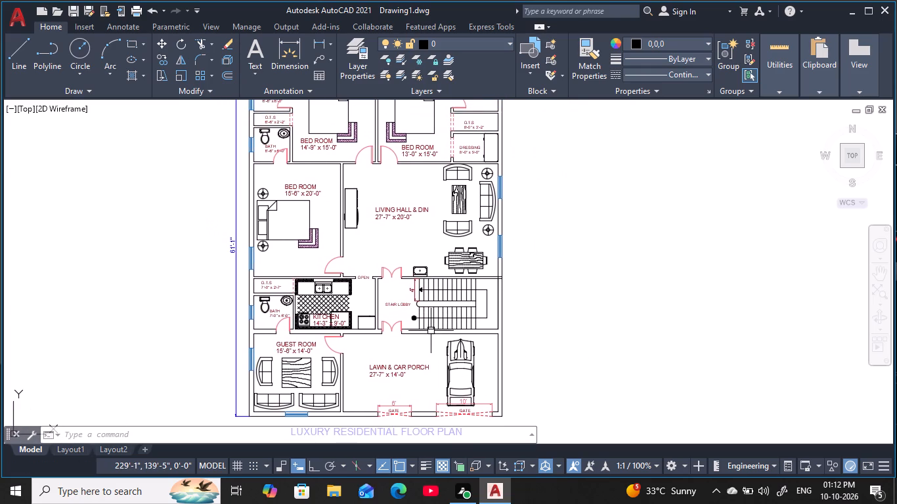
scroll(431, 331, "down", 1)
scroll(431, 330, "up", 1)
middle_click_drag(431, 330, 494, 320)
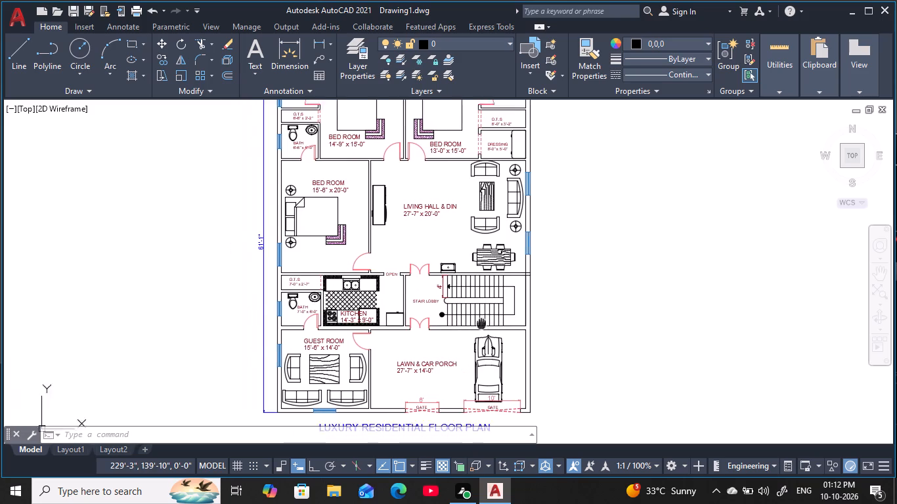
middle_click_drag(494, 320, 515, 314)
scroll(523, 319, "down", 1)
middle_click(523, 319)
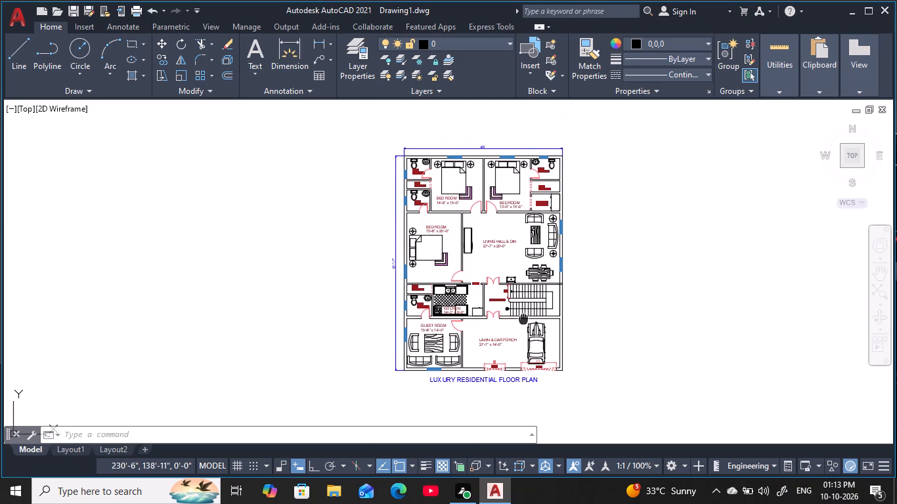
key("Escape")
key("Escape")
key("Escape")
key("Escape")
key("Escape")
key("Escape")
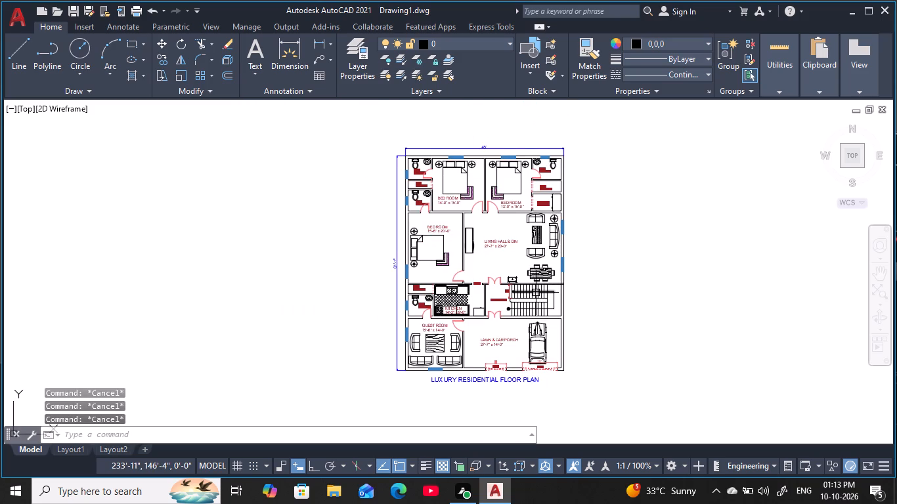
Query the drawing's log file name with LOGFILENAME.
type("LOG")
left_click(605, 344)
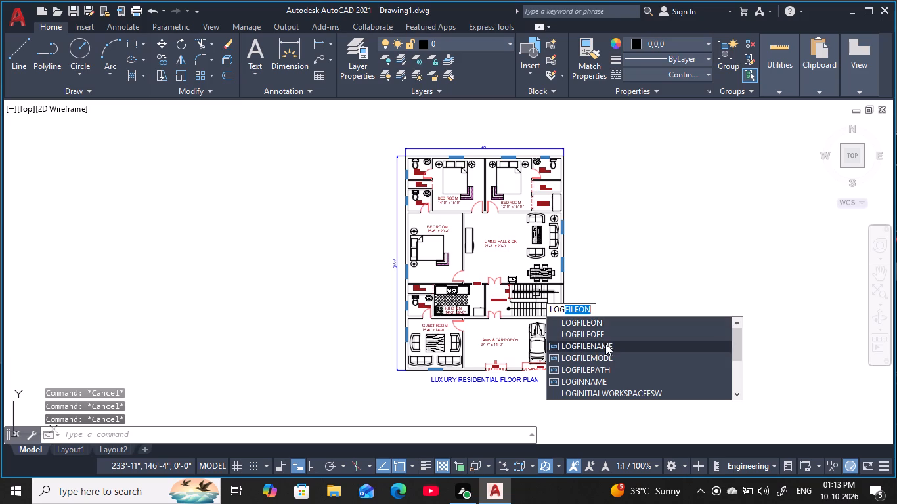
key("Return")
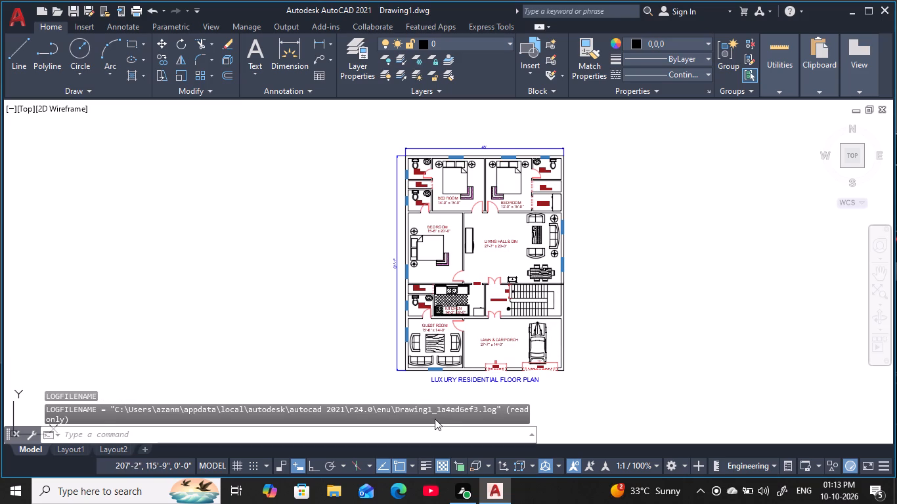
key("Escape")
key("Escape")
key("Escape")
key("Escape")
key("Escape")
key("Escape")
key("Escape")
Turn off command logging for the drawing with LOGFILEOFF.
middle_click_drag(355, 358, 299, 357)
key("Escape")
key("Escape")
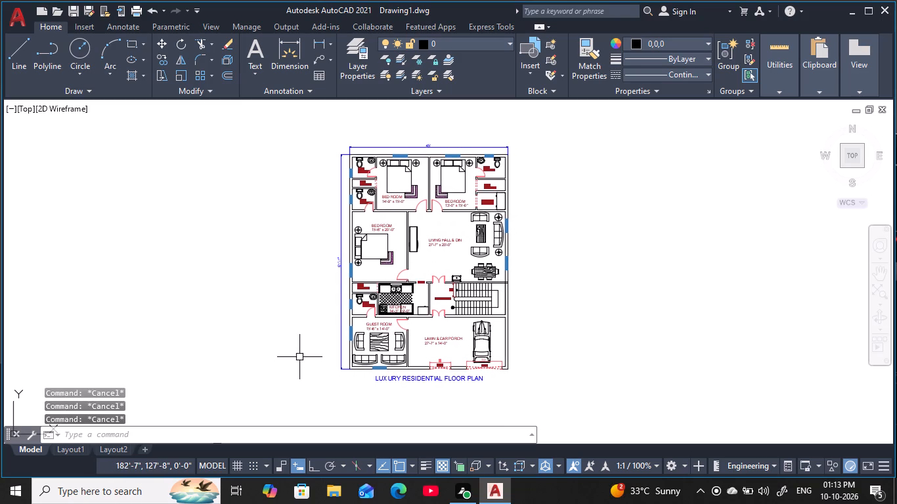
key("Escape")
key("Escape")
key("l")
key("o")
key("g")
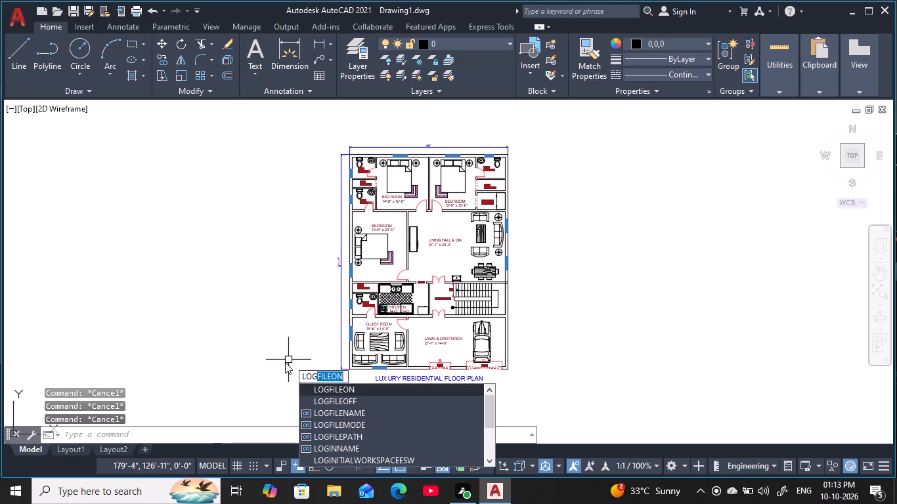
left_click(344, 400)
key("Escape")
key("Escape")
key("Escape")
key("Escape")
key("Escape")
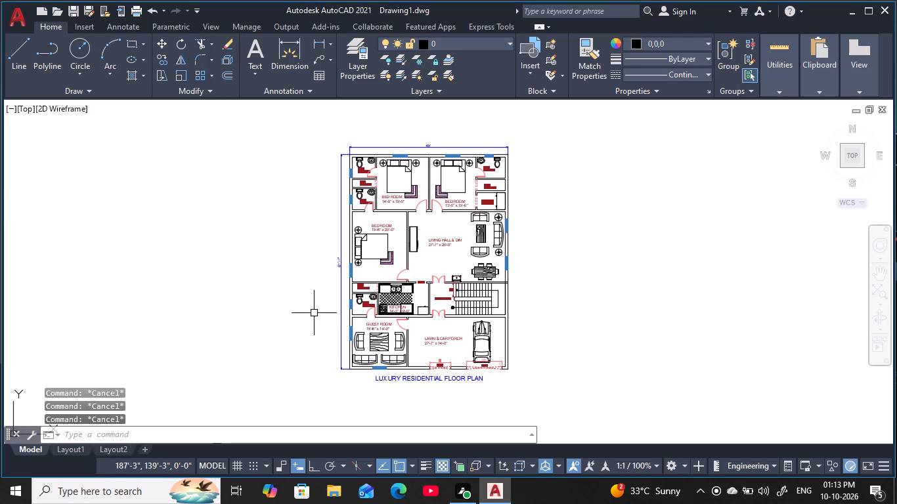
key("Escape")
Review the recent command history.
key("F2")
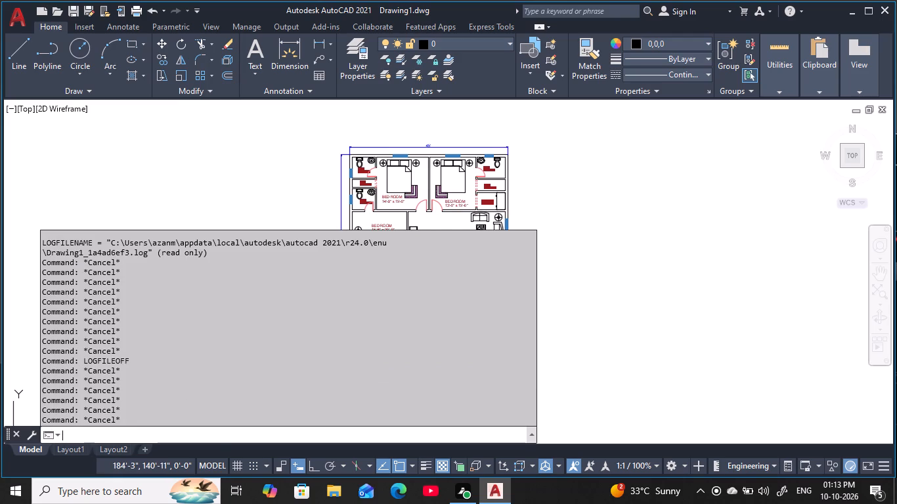
key("Escape")
key("Escape")
key("Escape")
key("Escape")
key("Escape")
key("Escape")
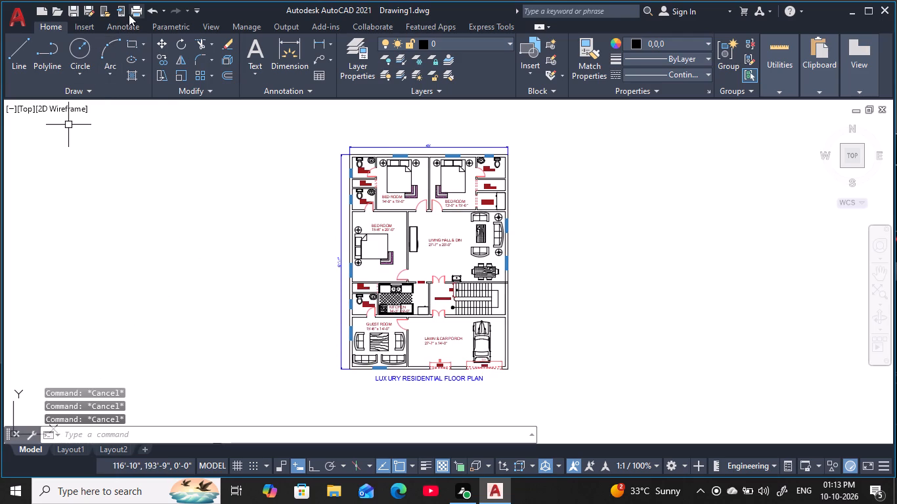
Set up the plot with DWG To PDF.pc3, a window enclosing the whole plan, dimensions and title, and centered placement, and proceed to output.
left_click(133, 11)
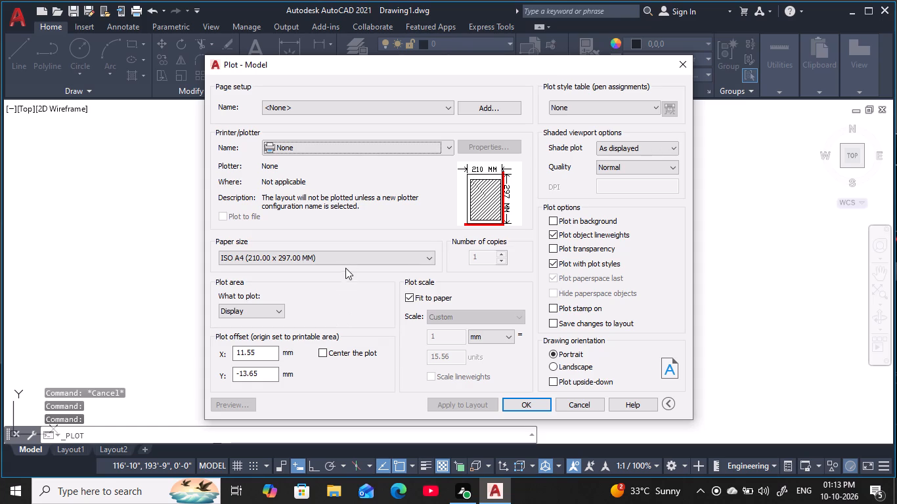
left_click(361, 149)
left_click(308, 315)
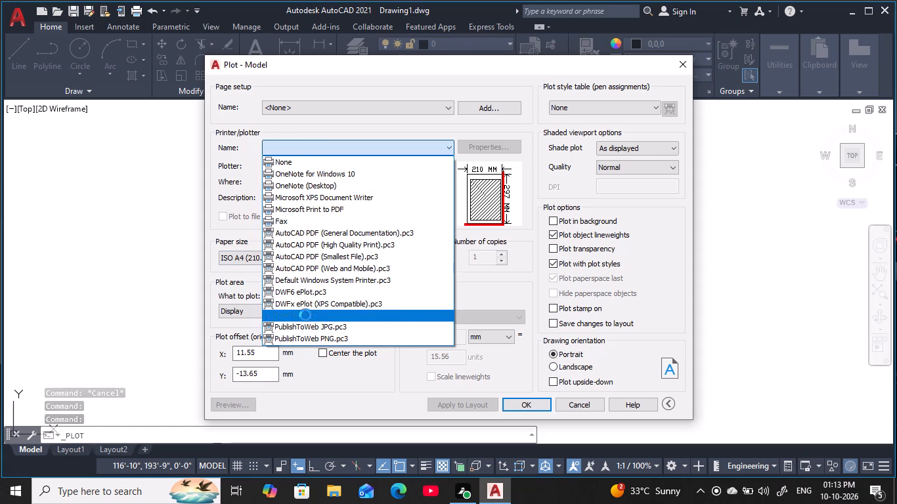
left_click(271, 313)
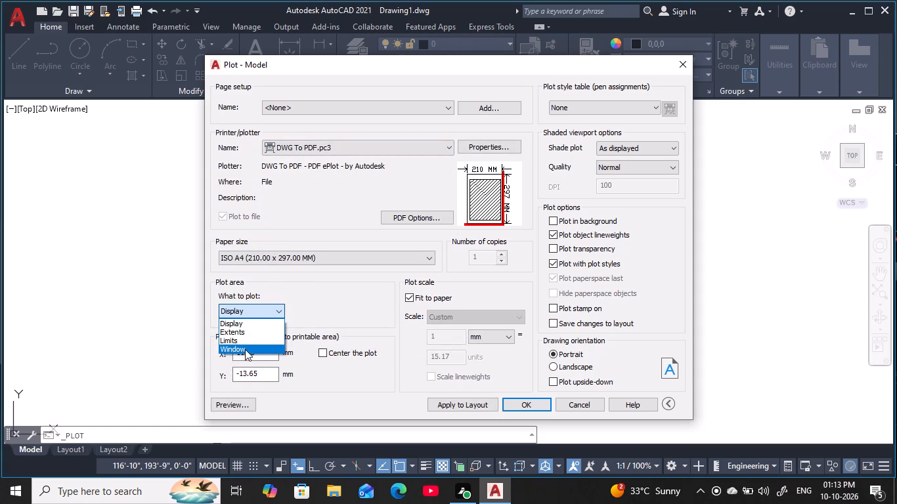
left_click(245, 349)
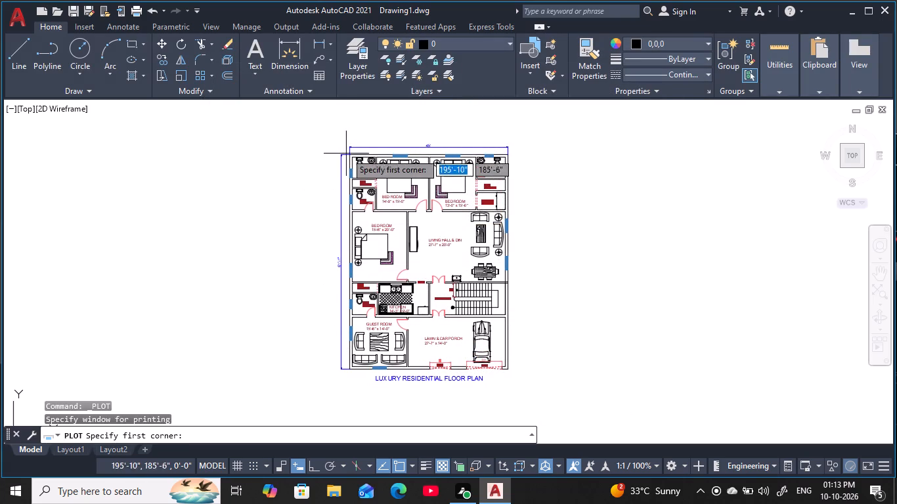
left_click(332, 138)
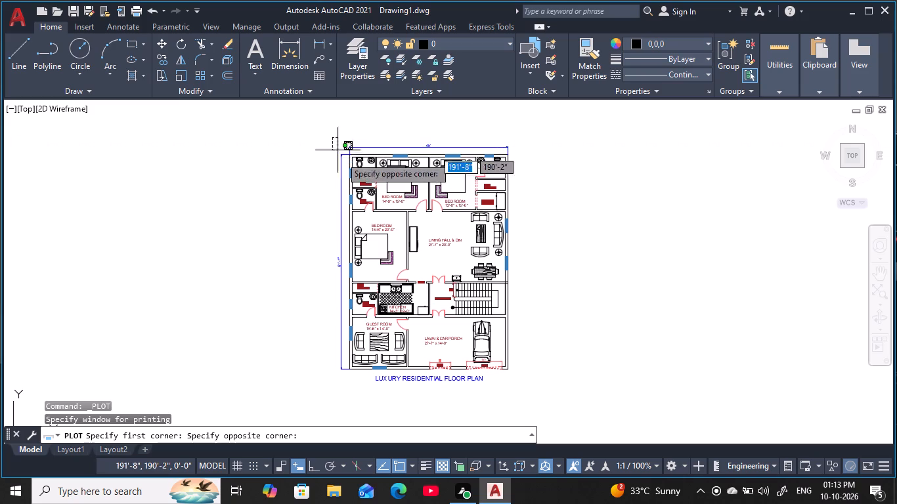
left_click(517, 394)
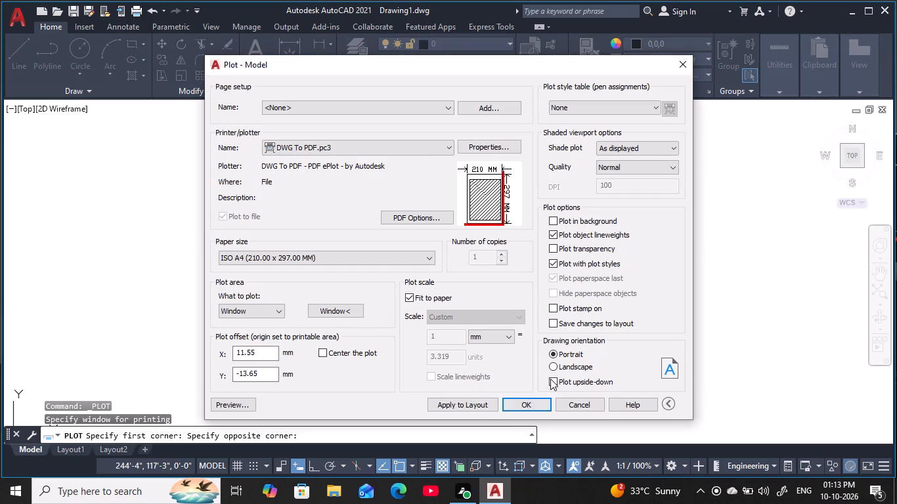
left_click(320, 348)
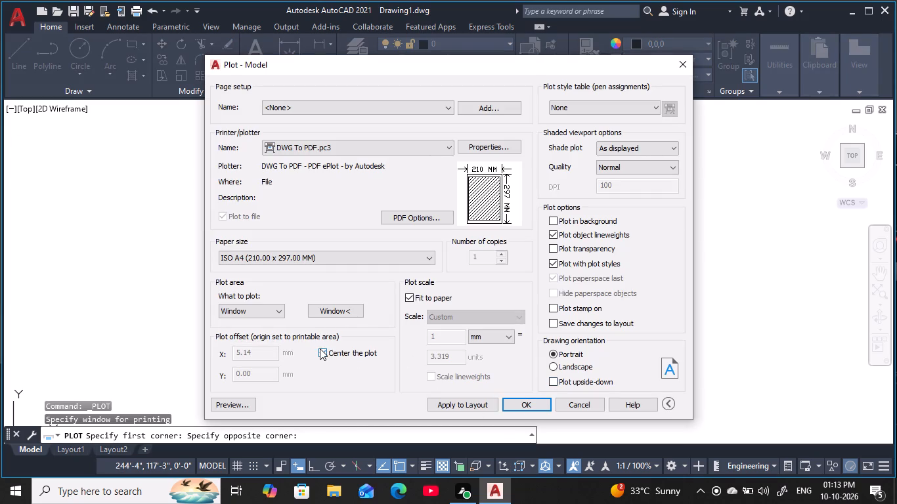
left_click(530, 402)
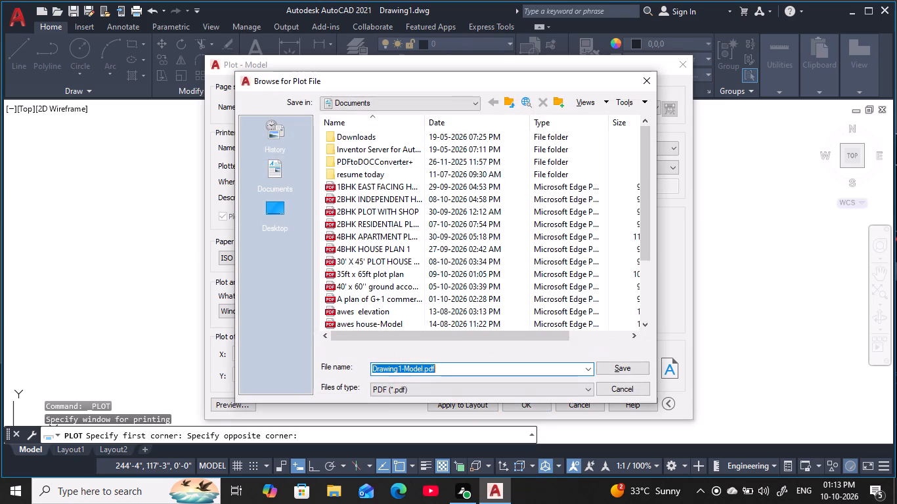
Name the plot file LUXURY RESIDENTIAL FLOOR PLAN and save the PDF in the Documents folder.
key("BackSpace")
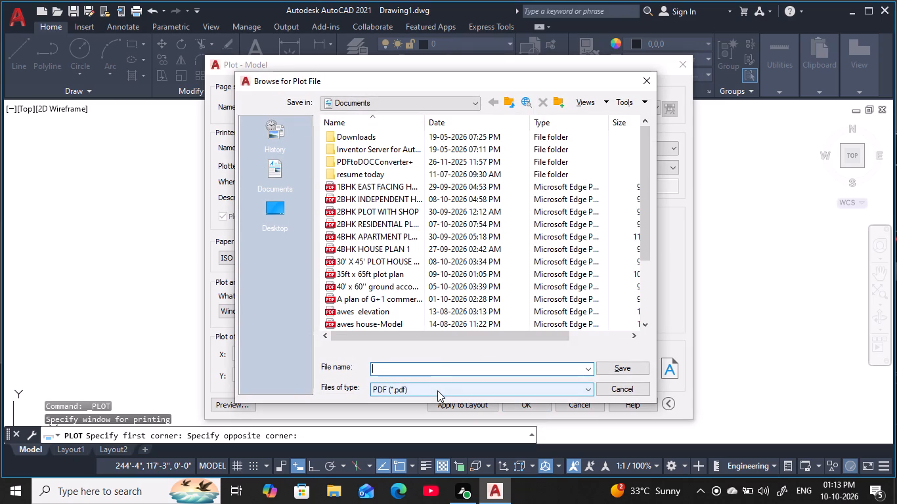
type("LUXU")
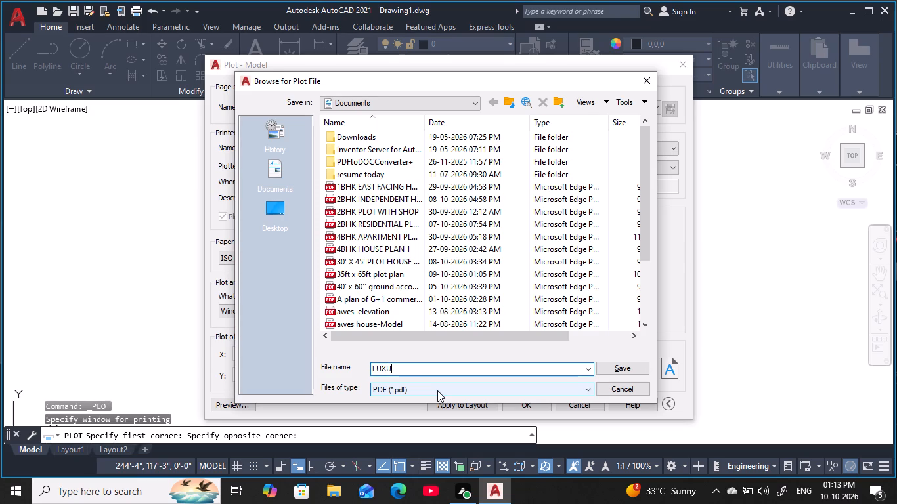
type("RY")
key("space")
type("RESIDENTIAL")
key("space")
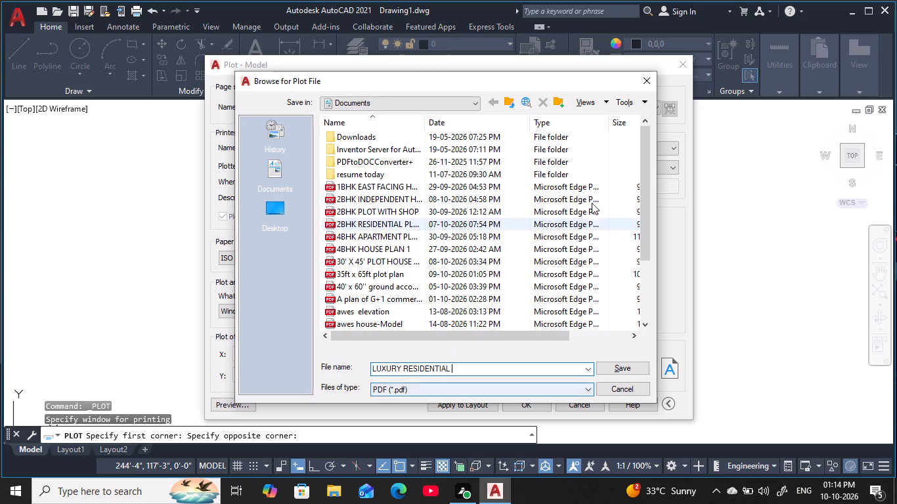
left_click(342, 496)
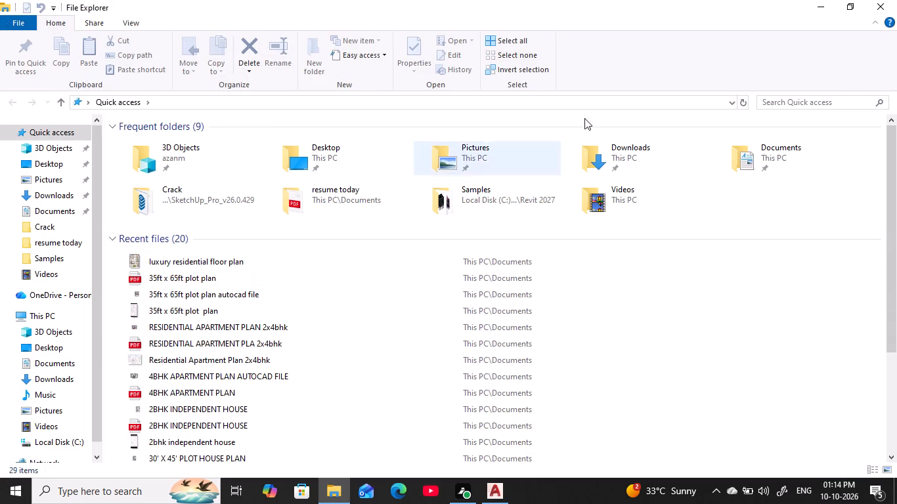
left_click(879, 0)
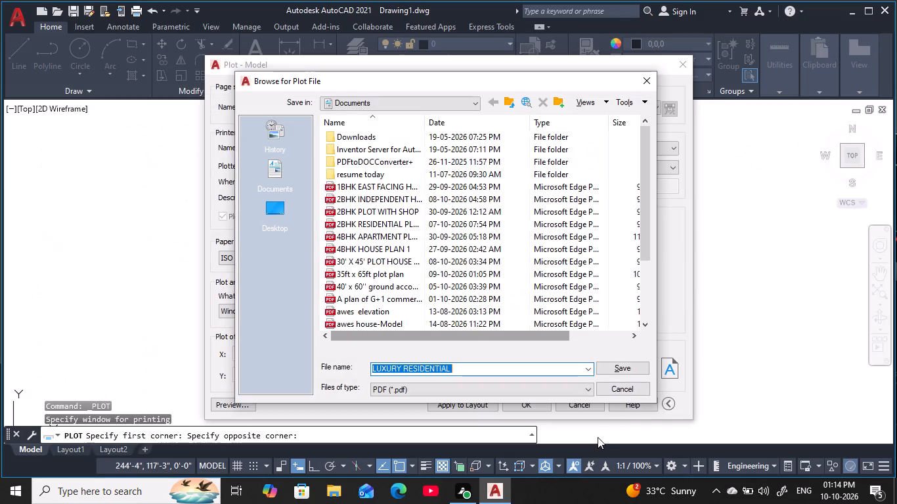
left_click(467, 371)
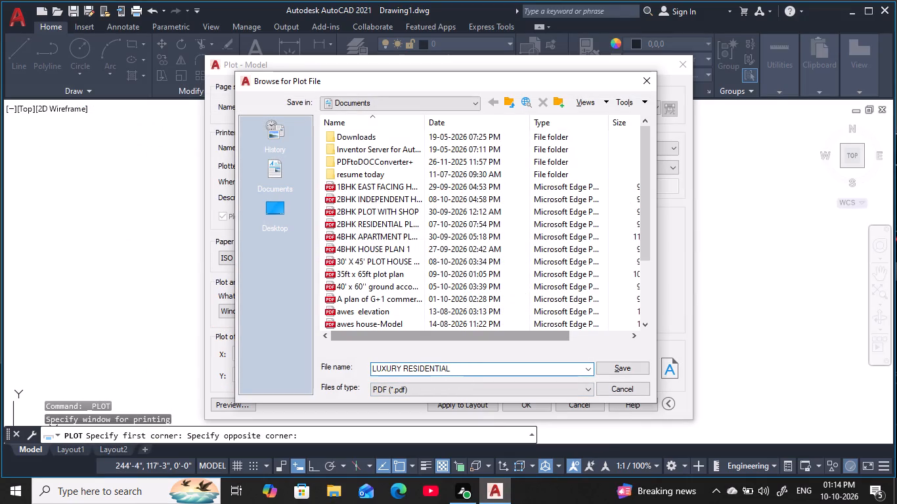
type("FLOOP")
key("BackSpace")
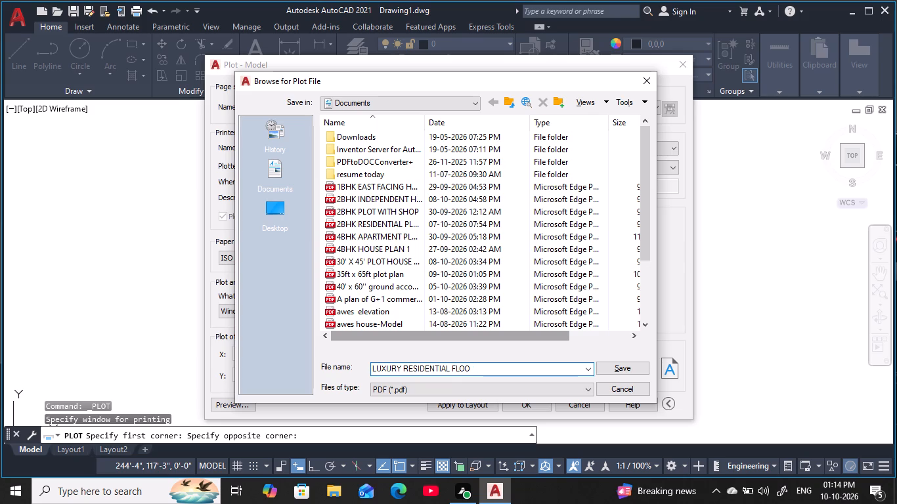
type("R PLAN")
key("Return")
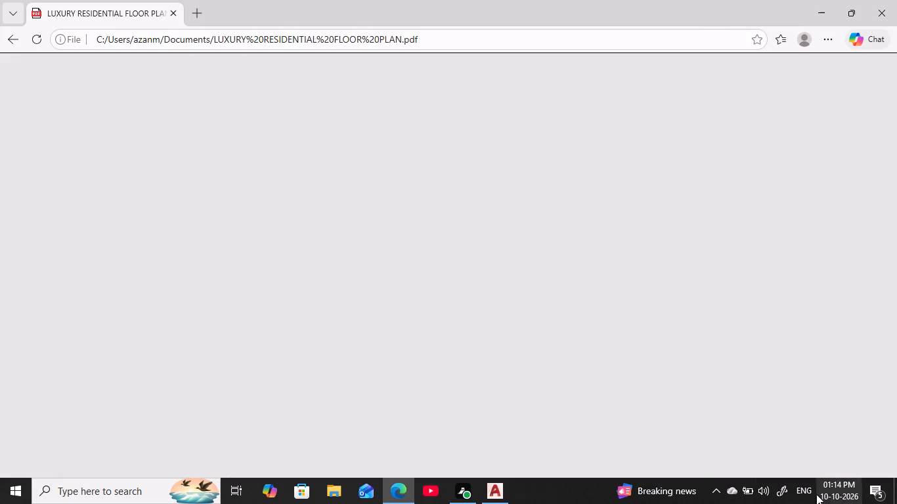
Examine the plotted PDF from the top dimension down to the title, checking rooms, furniture and labels, and close it.
scroll(592, 282, "down", 4)
scroll(446, 317, "down", 2)
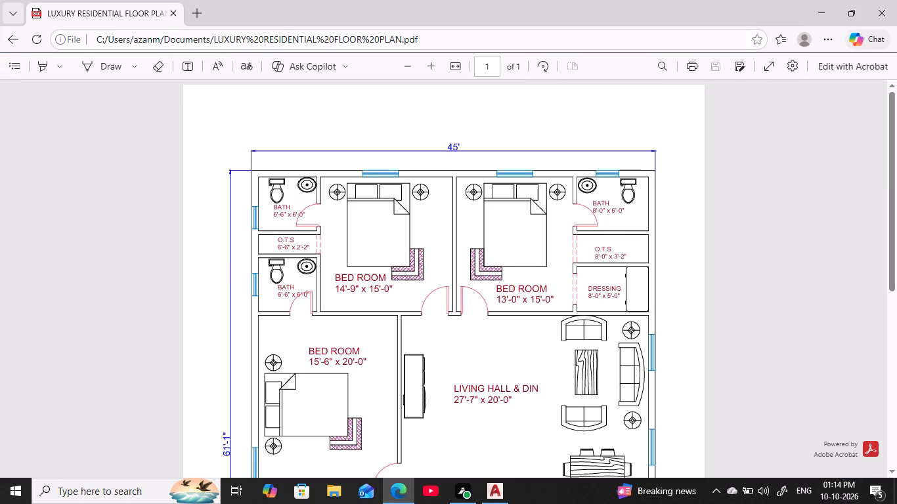
scroll(437, 329, "down", 4)
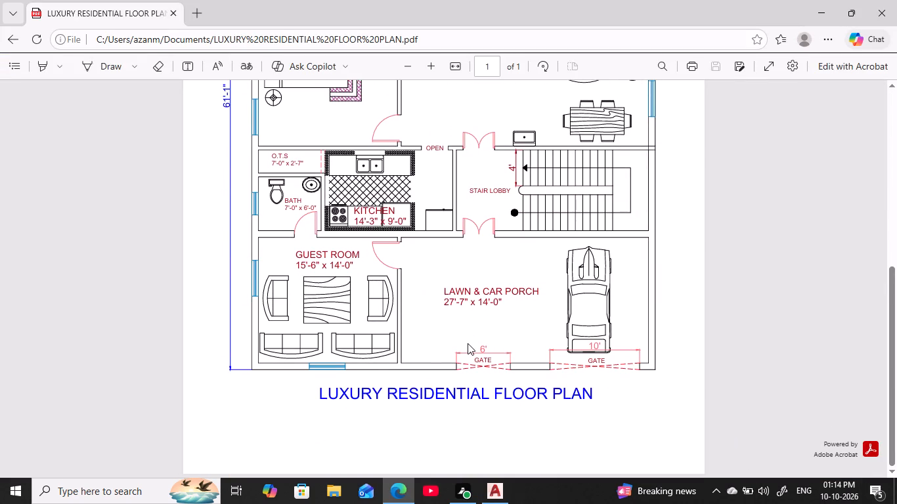
scroll(353, 318, "up", 1)
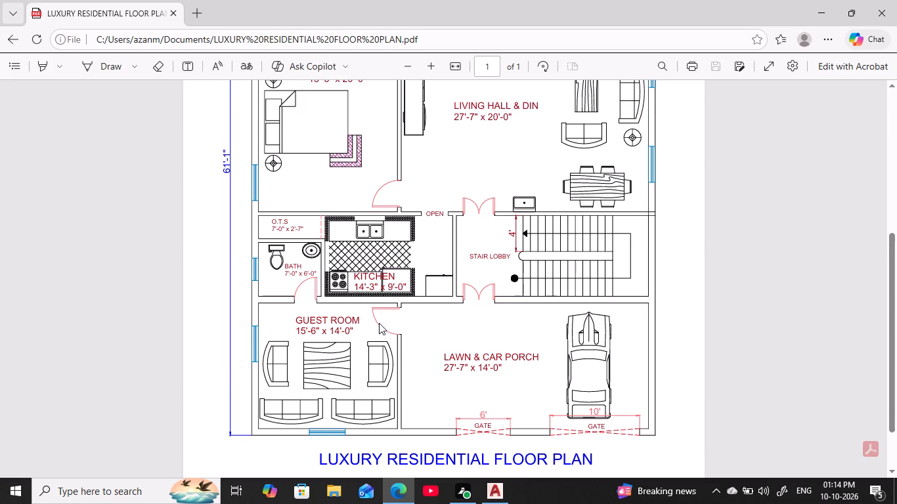
scroll(385, 310, "up", 2)
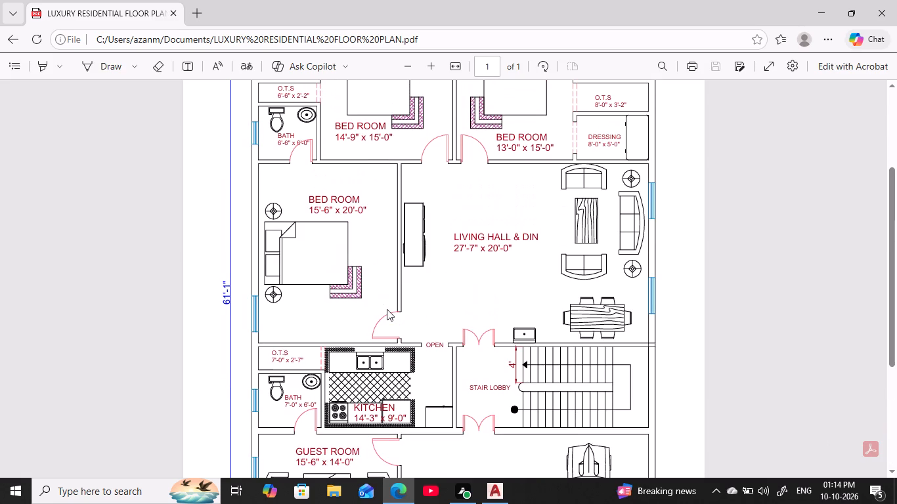
scroll(401, 304, "up", 1)
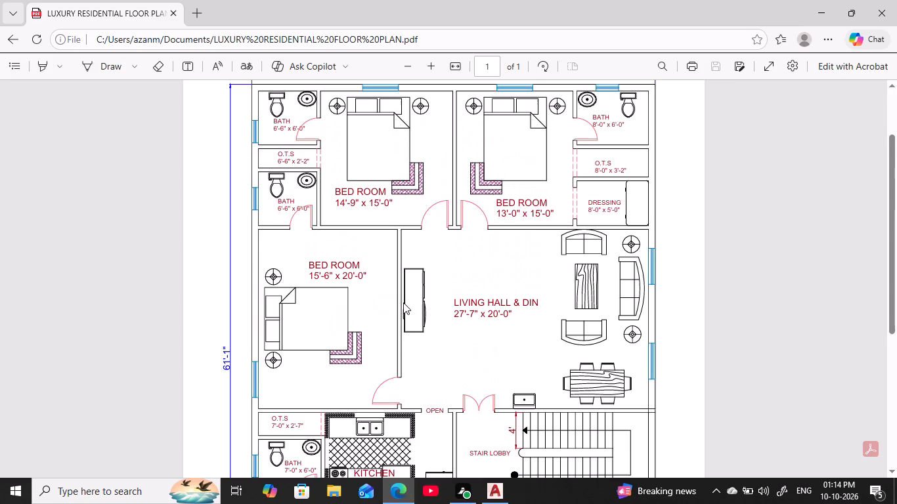
scroll(345, 314, "up", 1)
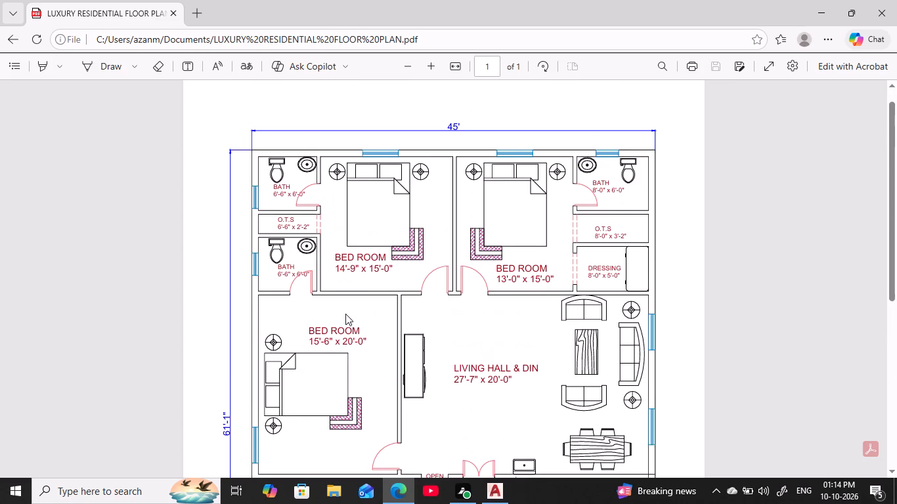
scroll(345, 314, "down", 6)
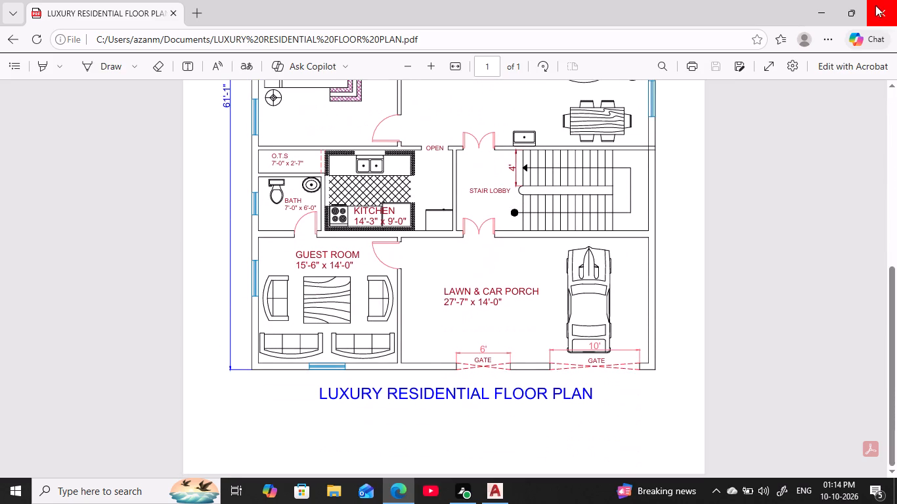
left_click(875, 5)
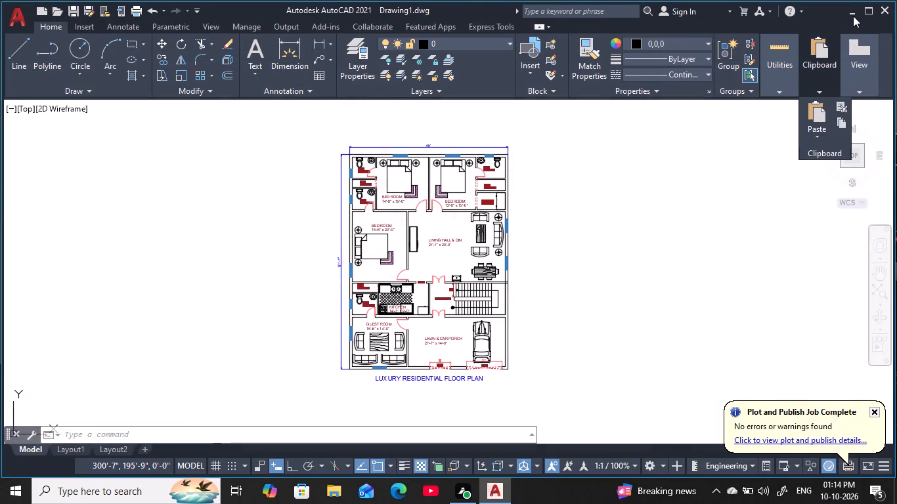
Save the drawing in Documents as LUXURY RESIDENTIAL FLOOR PLAN in AutoCAD 2018 Drawing (*.dwg) format.
key("ctrl+s")
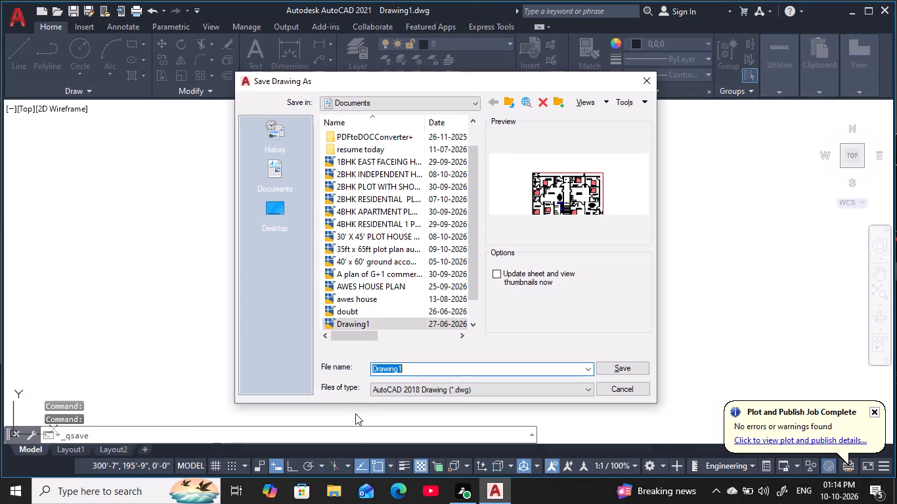
key("BackSpace")
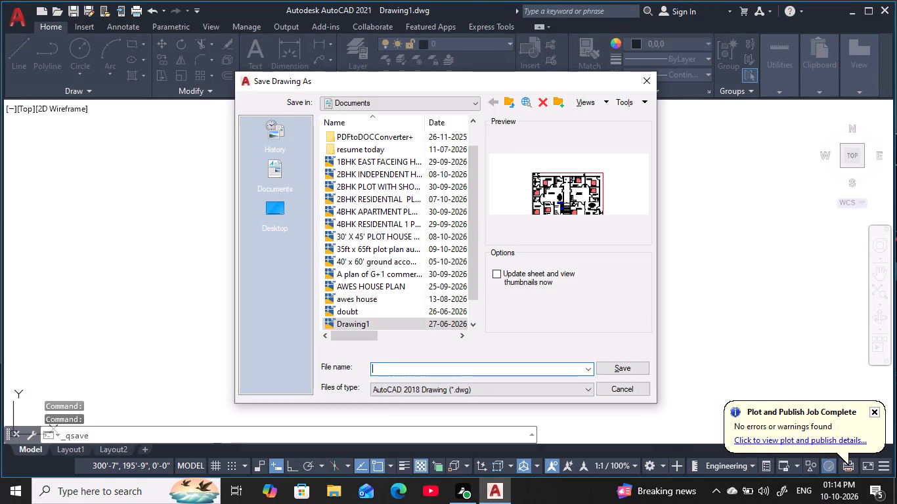
type("LUXURY")
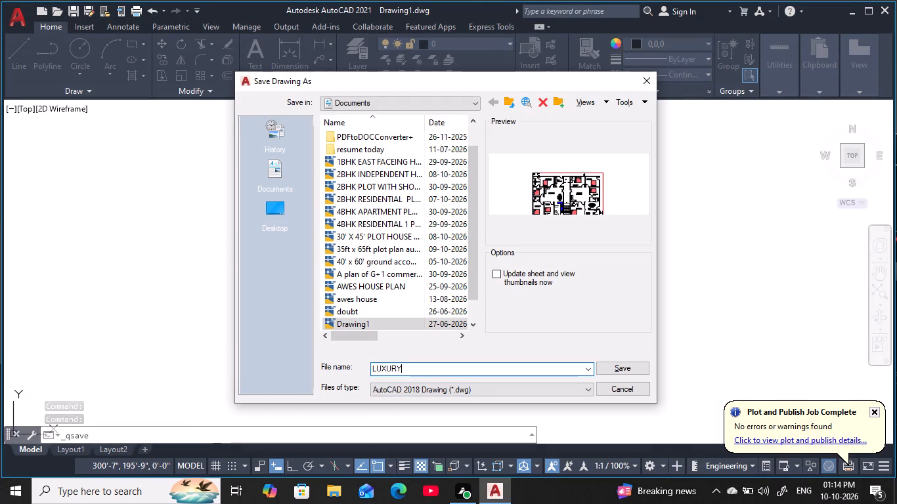
key("space")
type("SES")
key("BackSpace")
key("BackSpace")
key("BackSpace")
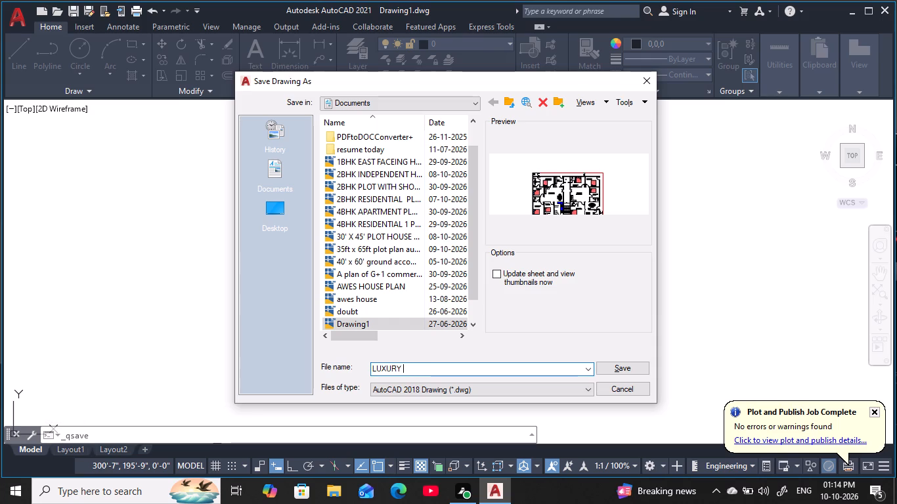
type("RESIOD")
key("BackSpace")
key("BackSpace")
type("DENTIAL")
key("space")
type("FLO")
type("OR PLAN")
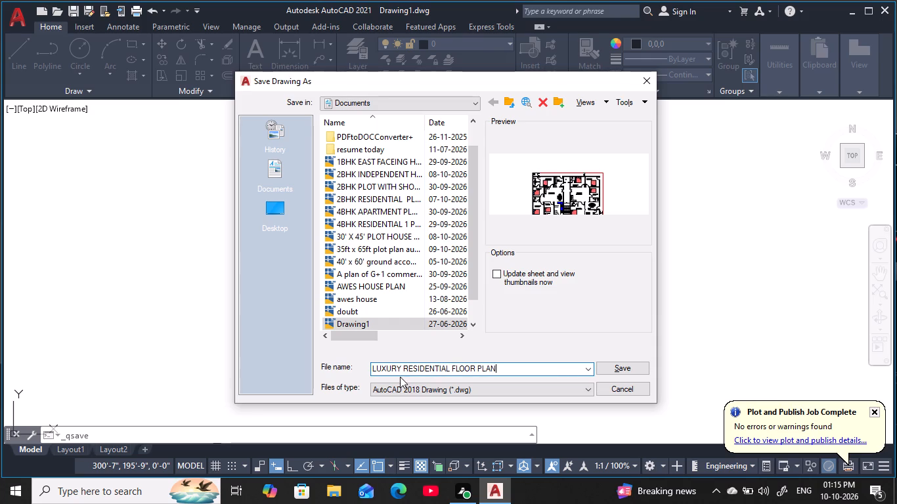
key("space")
type("AU")
key("BackSpace")
key("BackSpace")
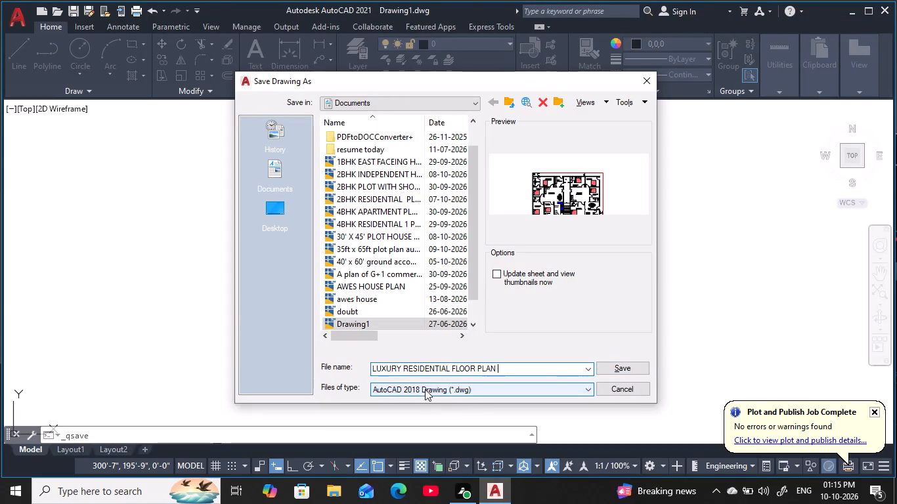
left_click(619, 368)
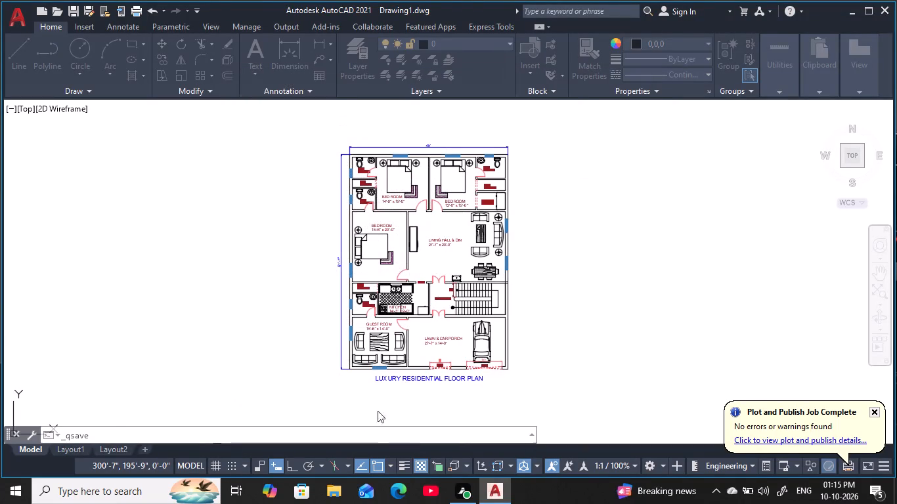